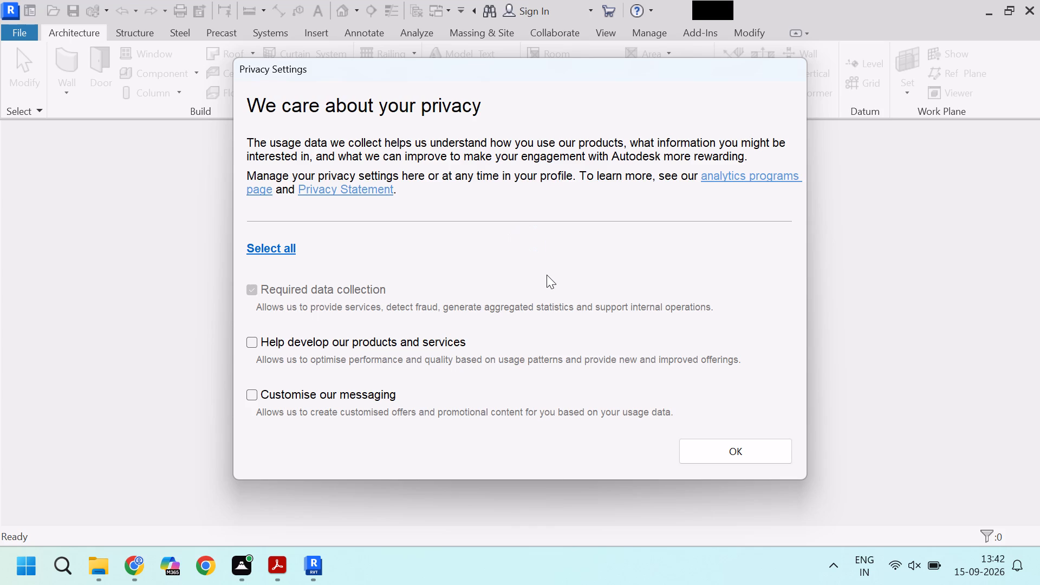
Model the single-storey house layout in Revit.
Accept the privacy settings with only the required data collection enabled.
left_click(712, 447)
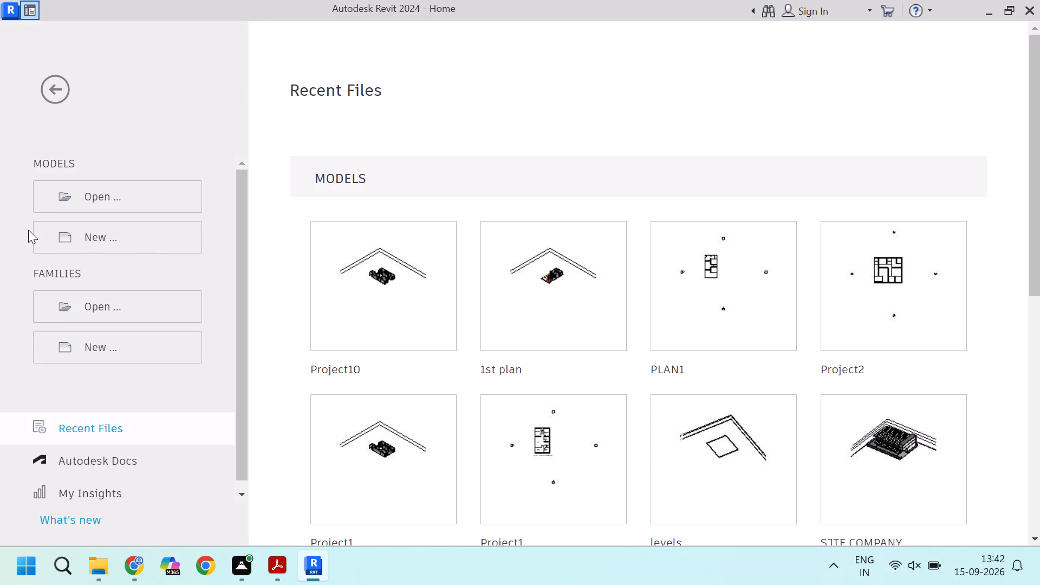
Create a new project from the template file default.rte in the English-Imperial templates folder.
left_click(90, 241)
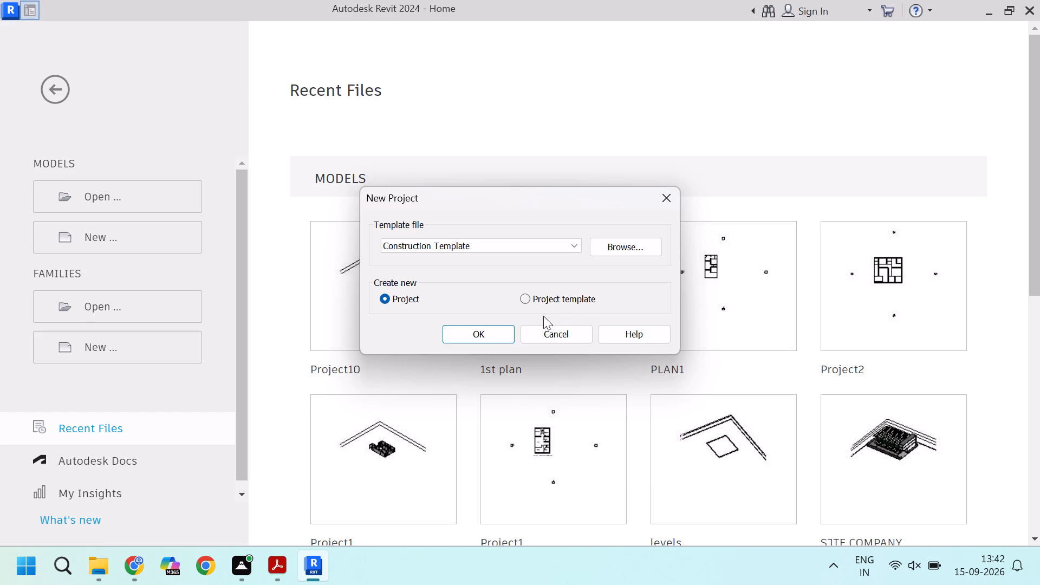
left_click(636, 245)
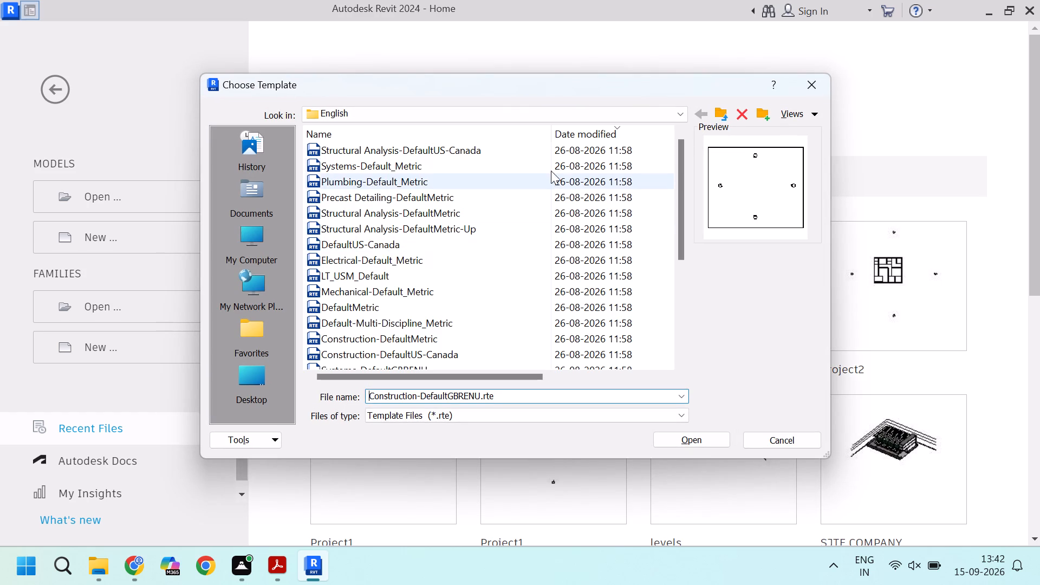
left_click(727, 114)
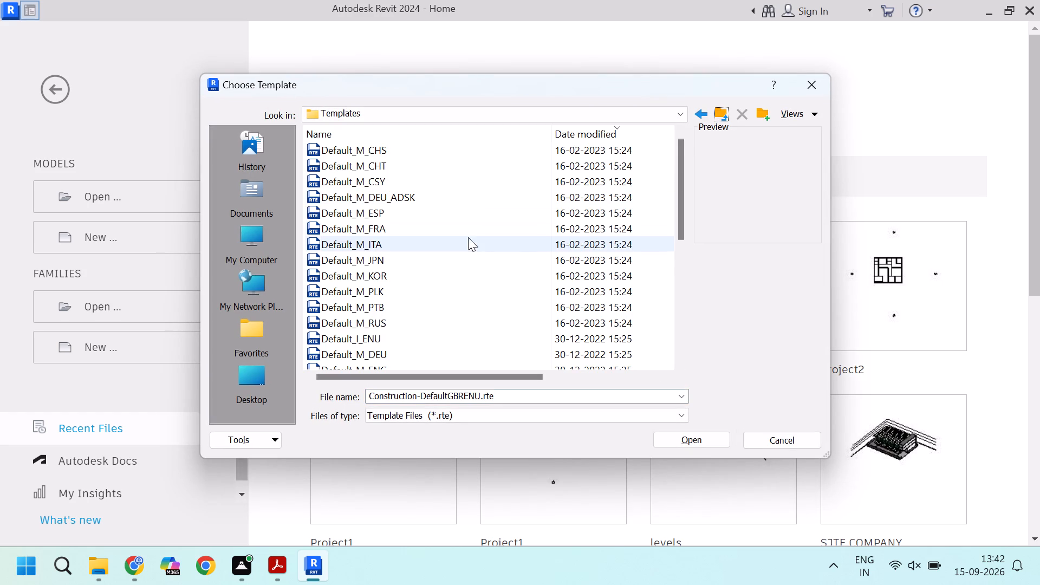
scroll(454, 245, "down", 5)
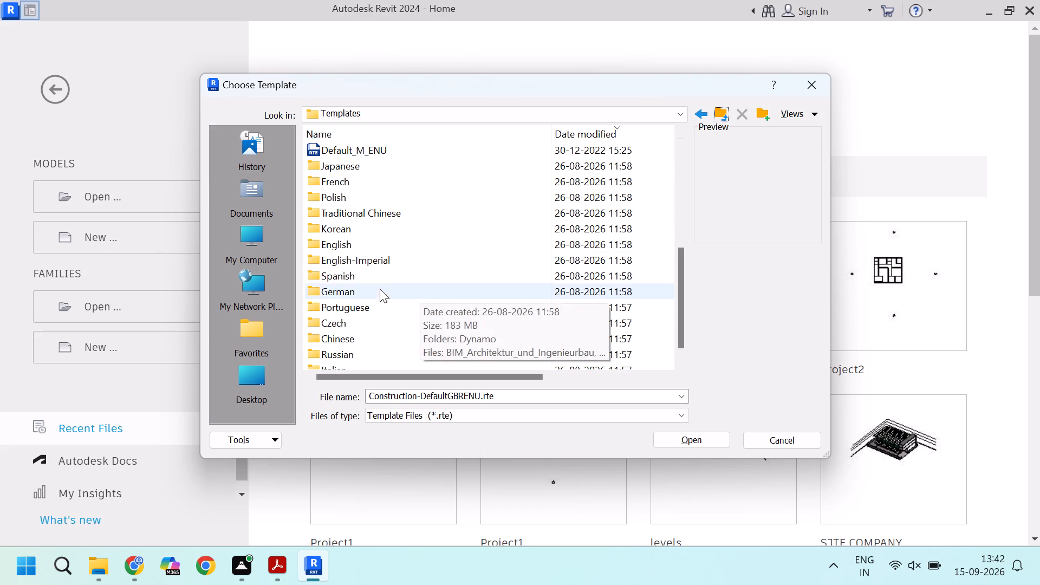
double_click(384, 263)
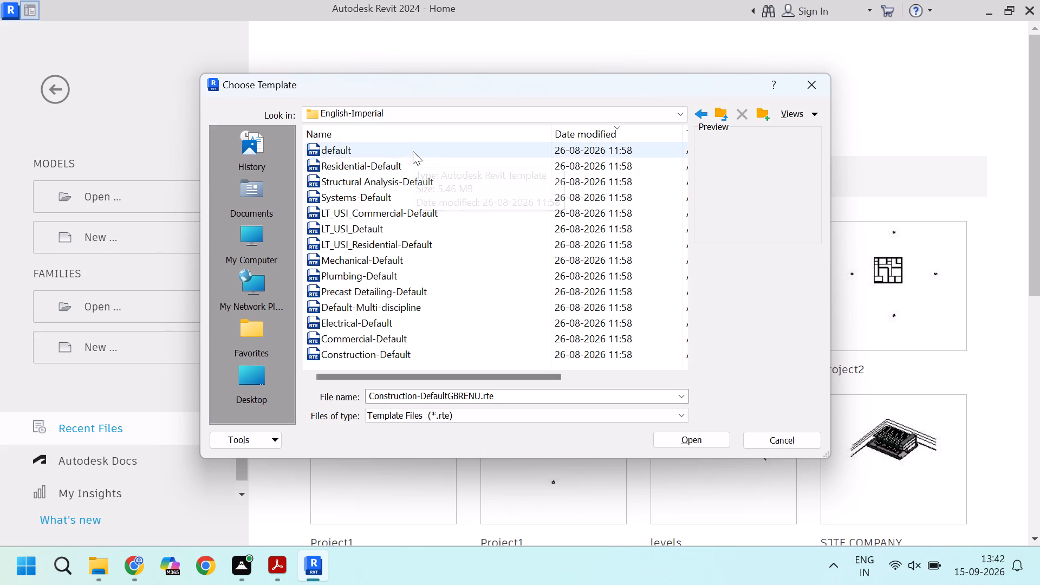
left_click(413, 151)
left_click(672, 434)
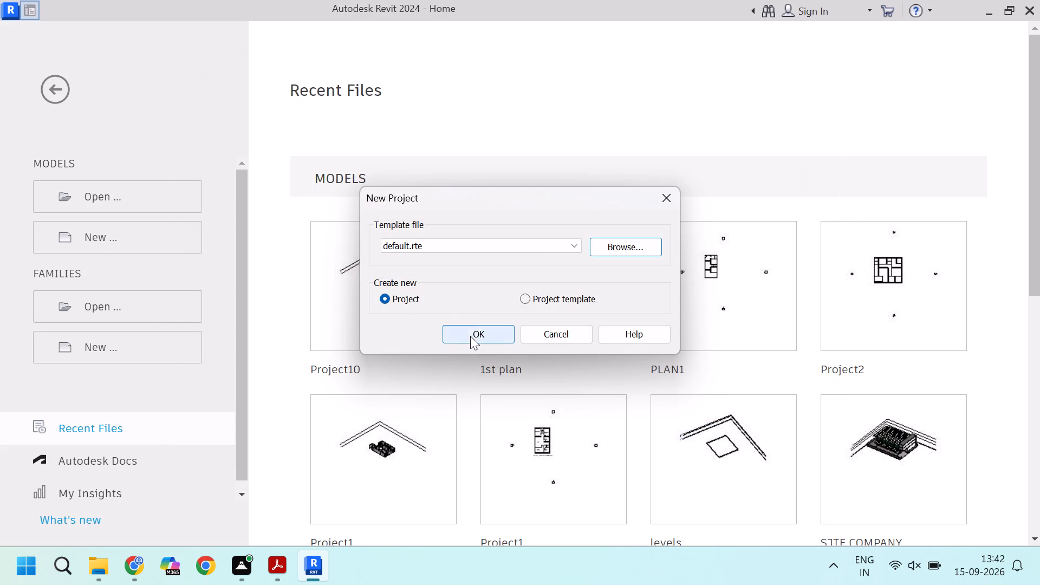
left_click(480, 334)
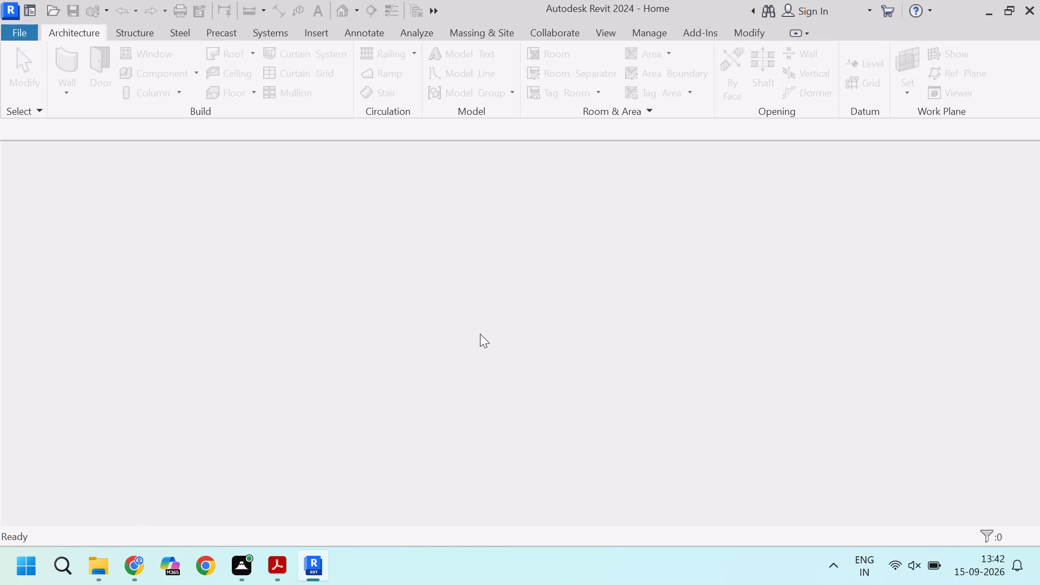
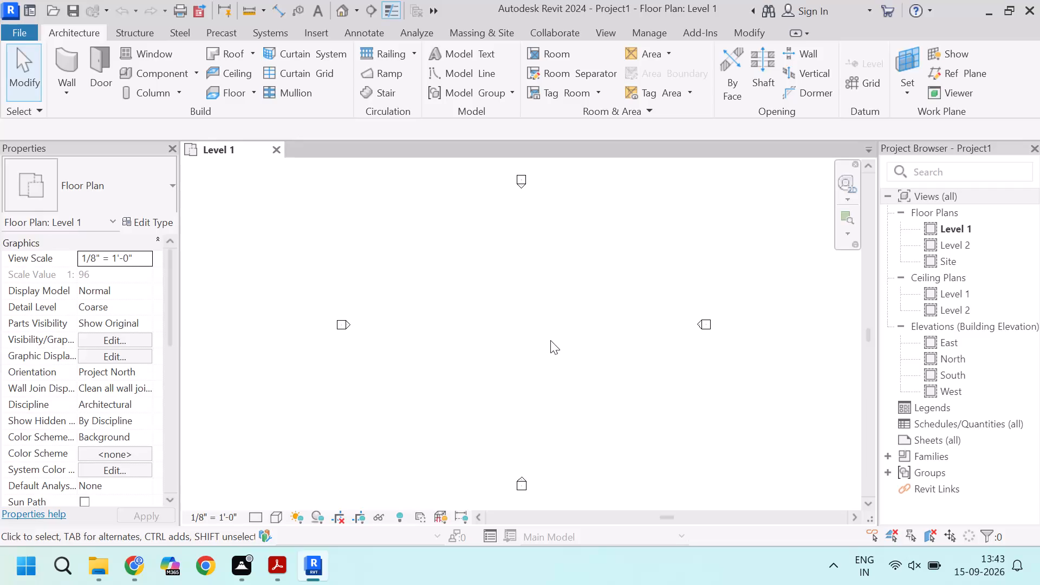
Link the CAD file floor plan 01.dwg from the Downloads folder into Level 1 with Auto - Center to Center positioning.
scroll(521, 285, "down", 3)
scroll(500, 276, "up", 5)
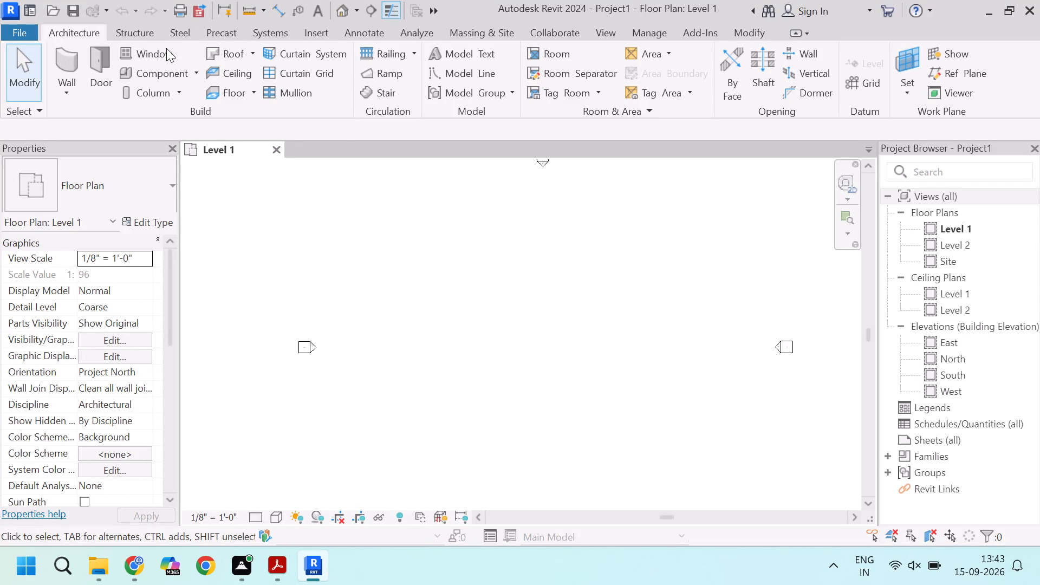
left_click(322, 36)
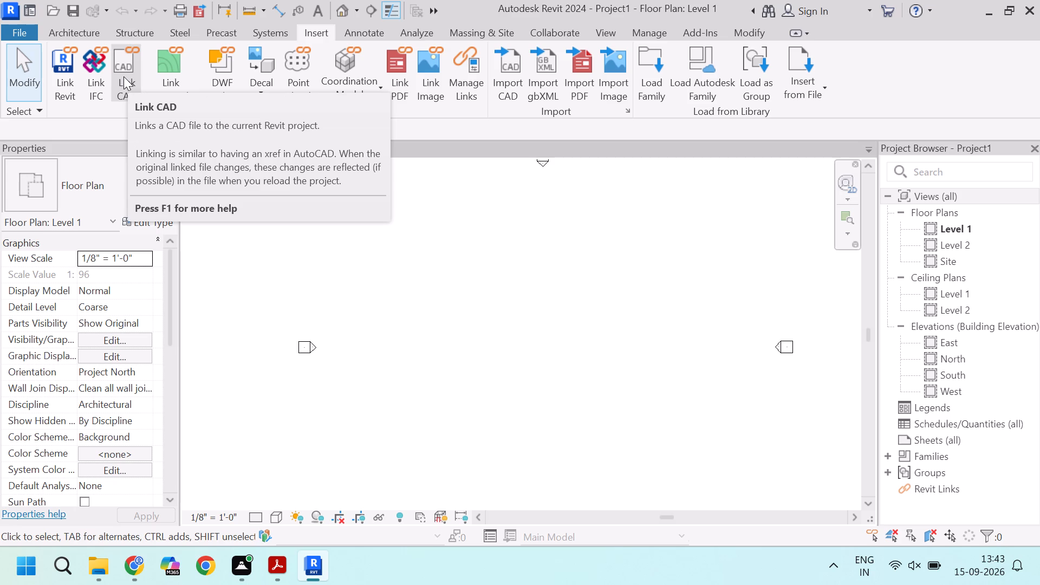
left_click(123, 76)
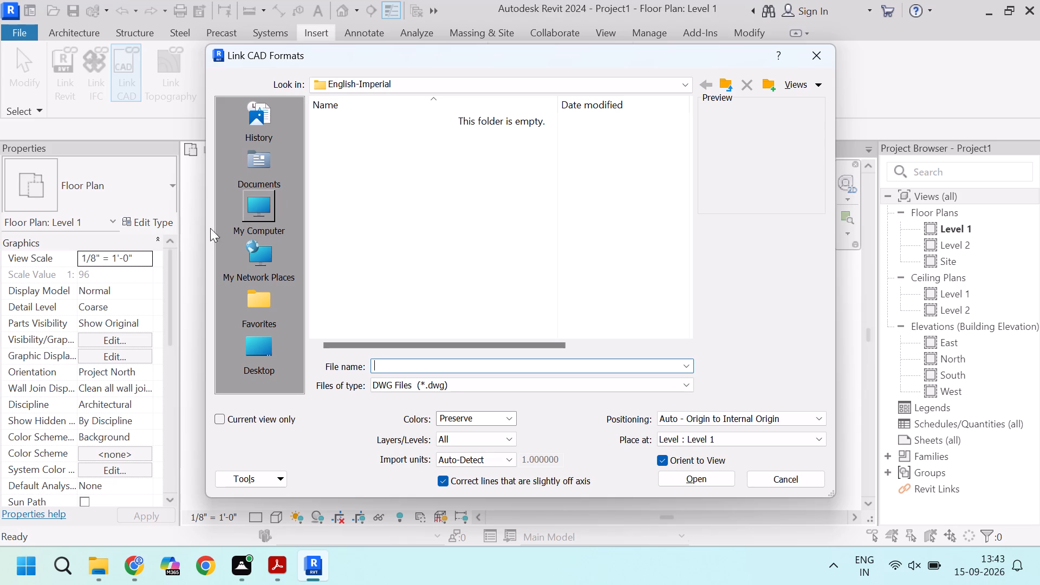
left_click(431, 86)
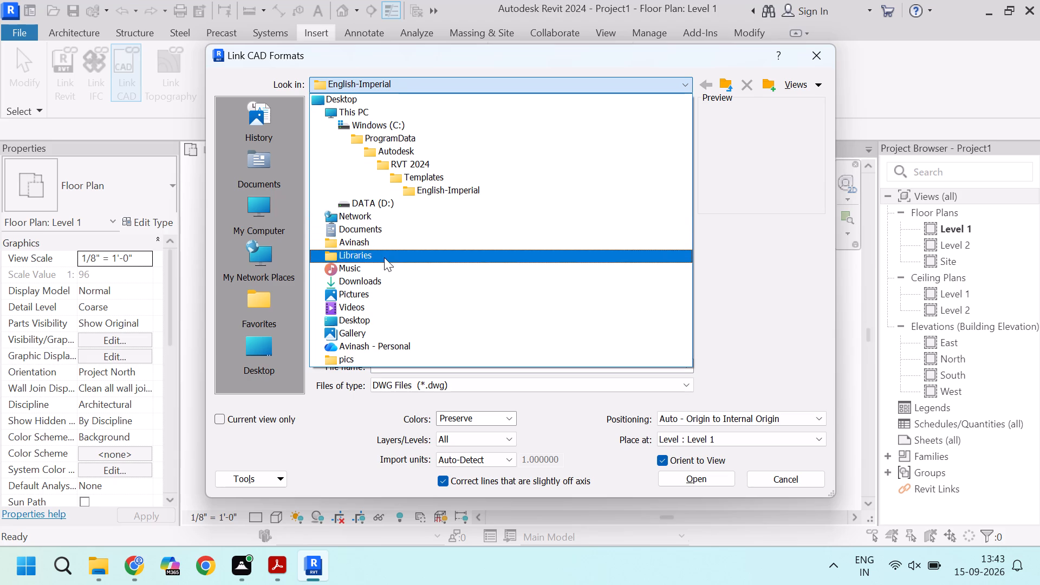
left_click(394, 281)
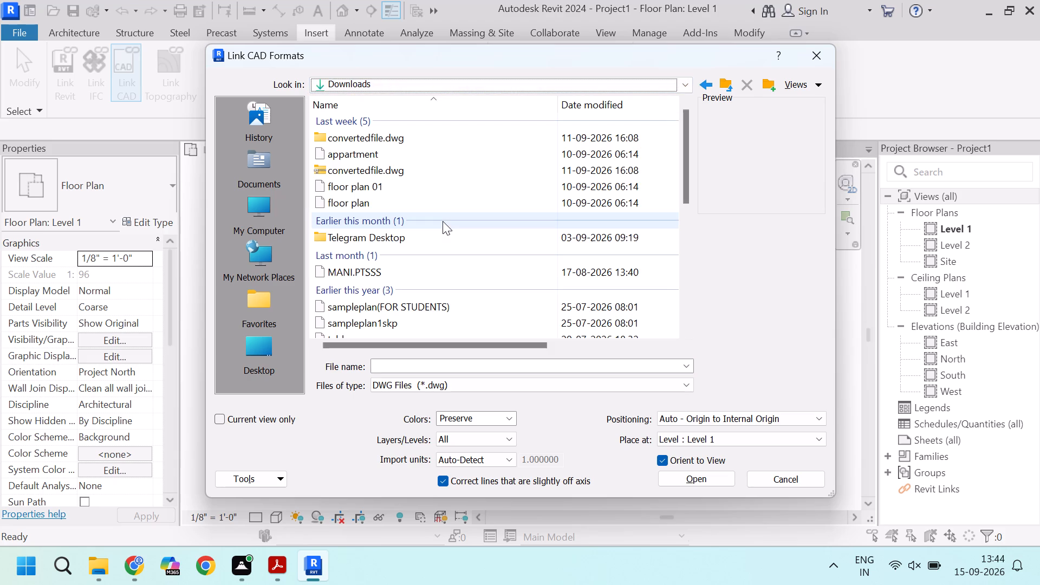
left_click(414, 193)
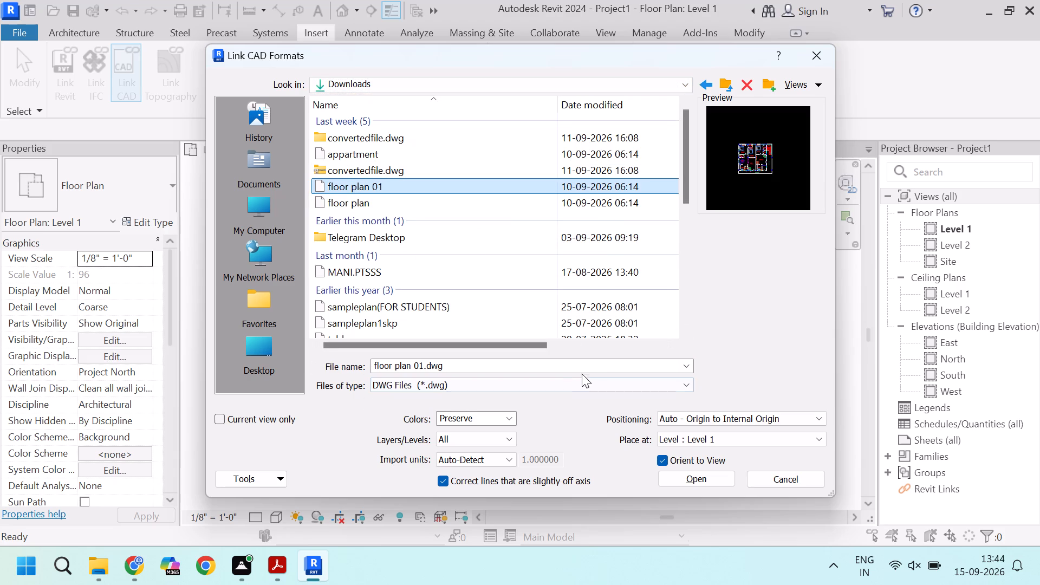
left_click(698, 418)
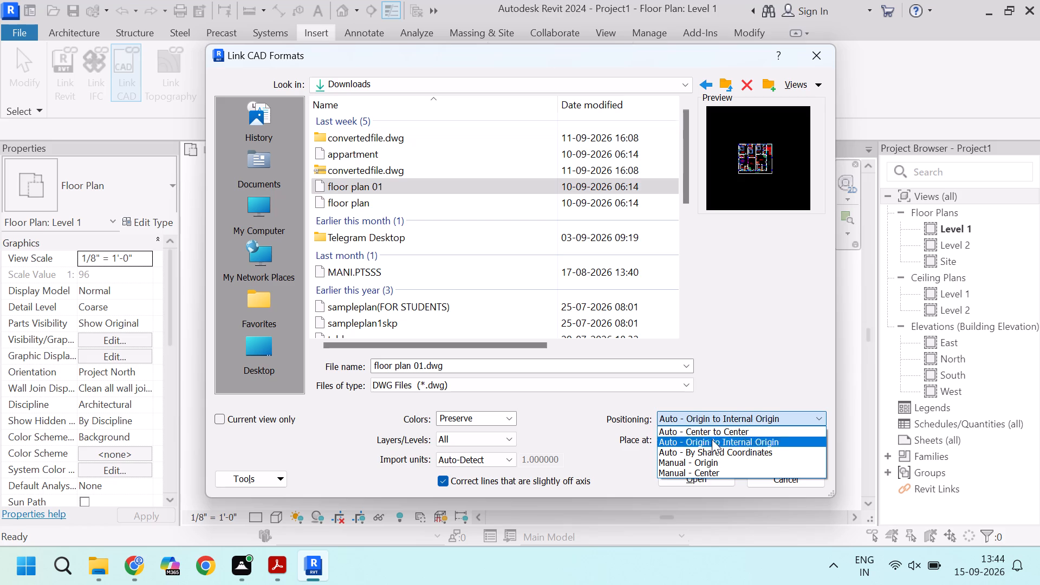
left_click(712, 432)
left_click(700, 477)
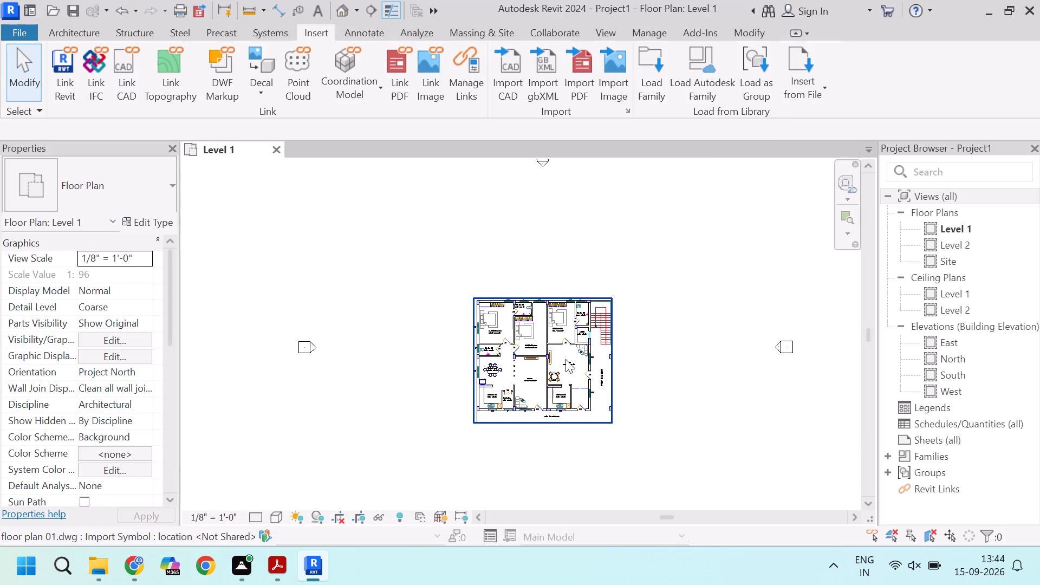
Examine the linked floor plan's rooms, walls, door and window positions, staircase and balconies.
scroll(562, 311, "up", 9)
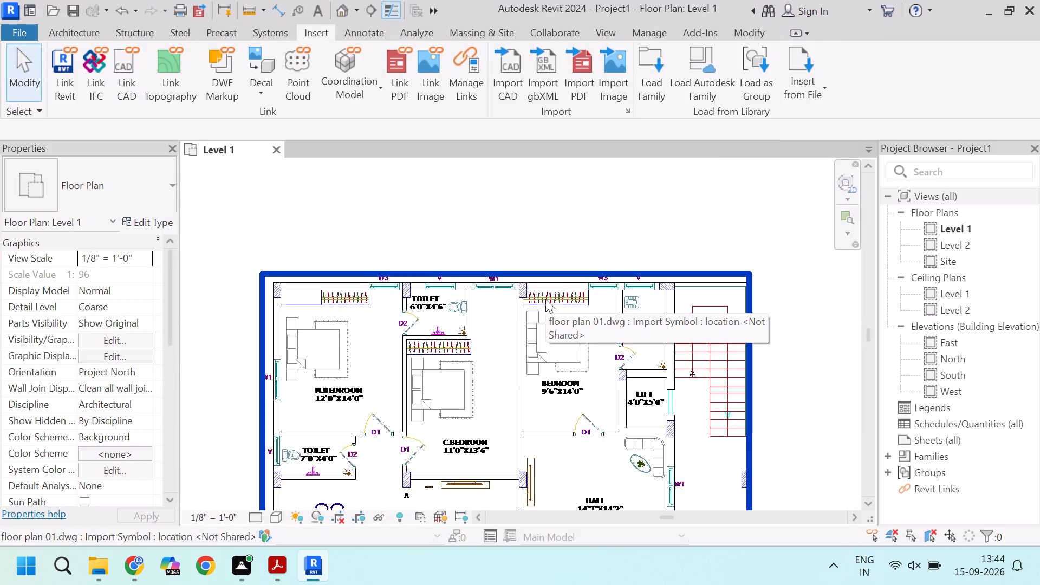
scroll(545, 299, "down", 2)
scroll(607, 415, "up", 3)
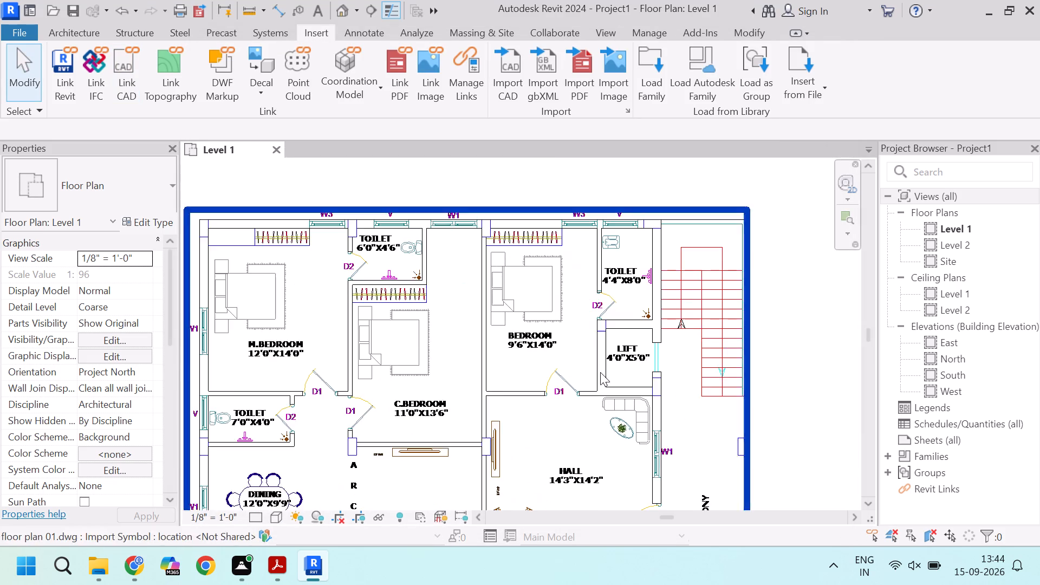
scroll(558, 301, "down", 4)
scroll(597, 466, "up", 4)
scroll(554, 307, "down", 4)
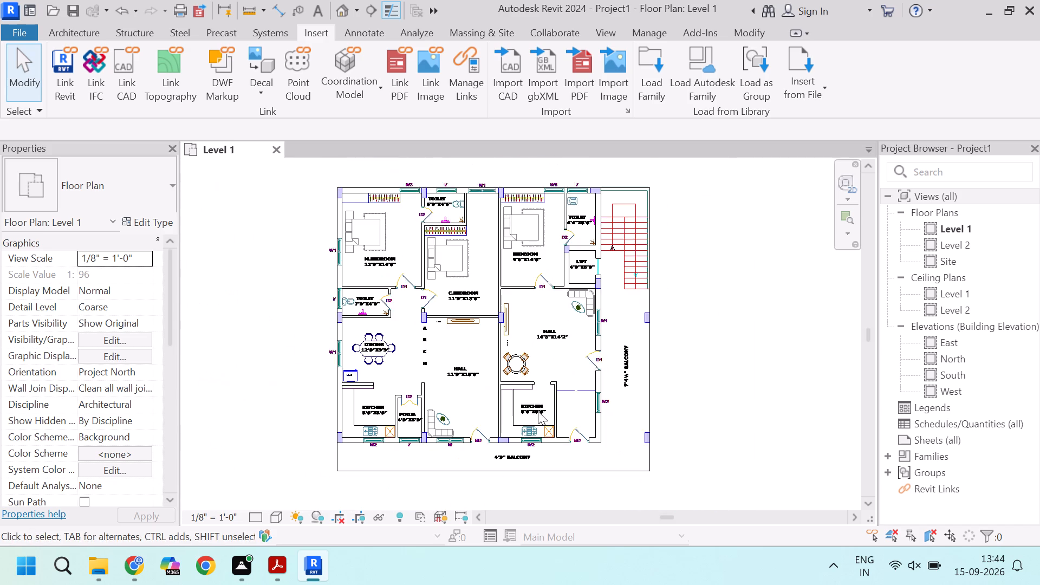
scroll(528, 414, "up", 3)
scroll(555, 413, "down", 1)
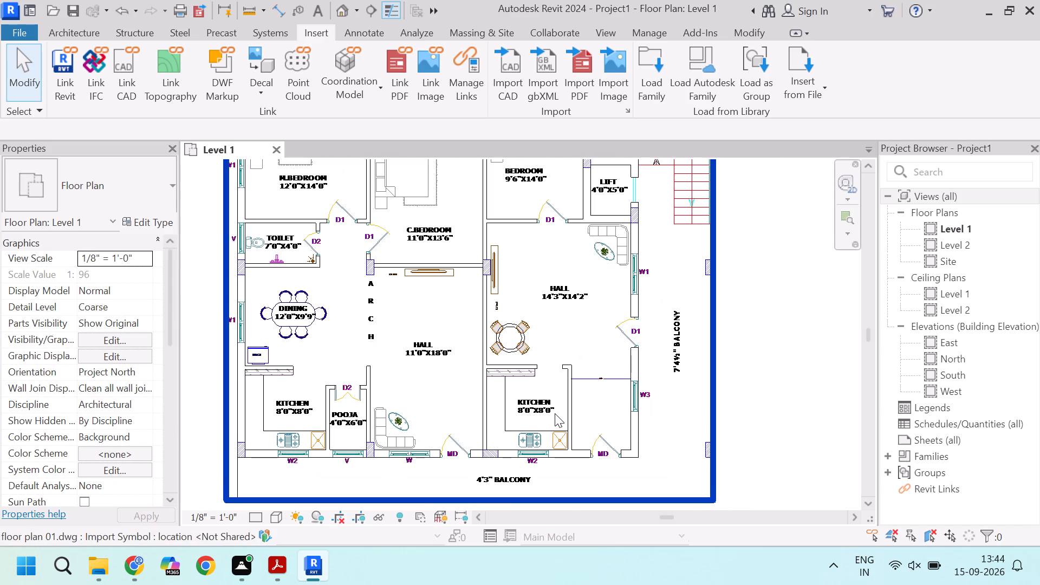
scroll(555, 413, "down", 1)
scroll(520, 285, "up", 3)
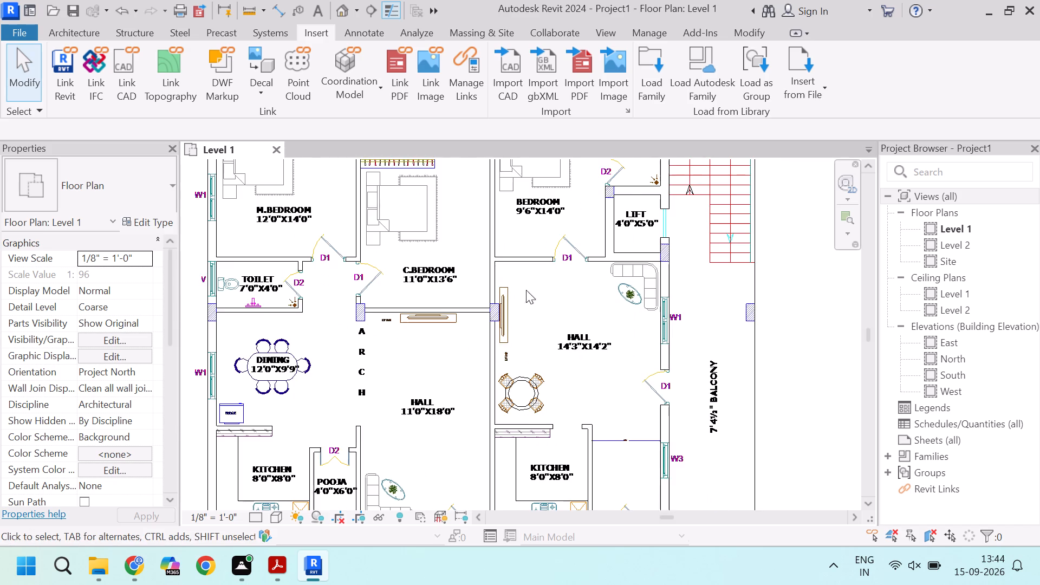
scroll(529, 294, "down", 3)
left_click(75, 27)
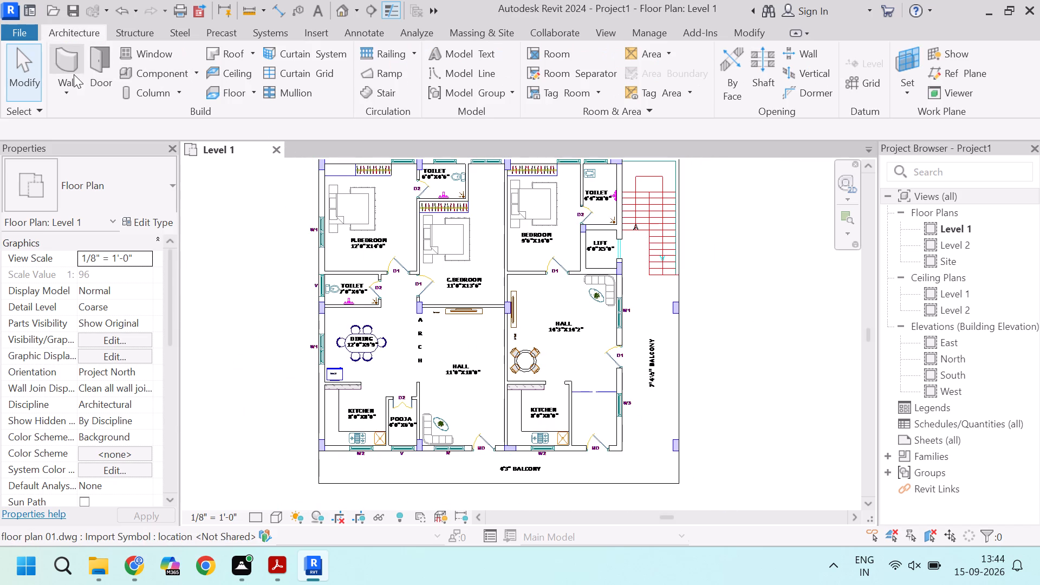
scroll(387, 277, "down", 2)
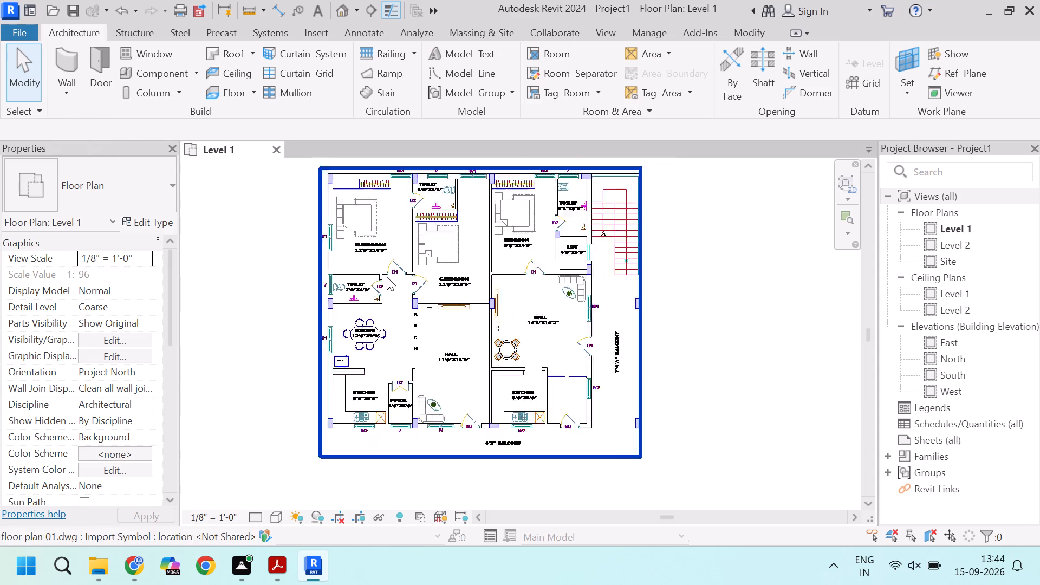
scroll(387, 277, "down", 1)
scroll(383, 227, "up", 5)
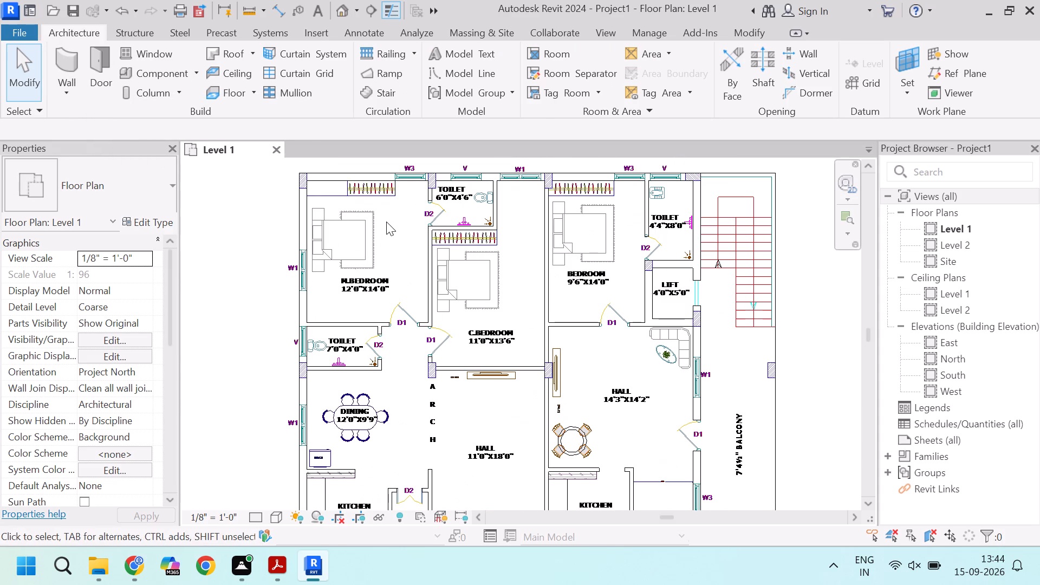
scroll(386, 222, "down", 6)
scroll(458, 213, "up", 4)
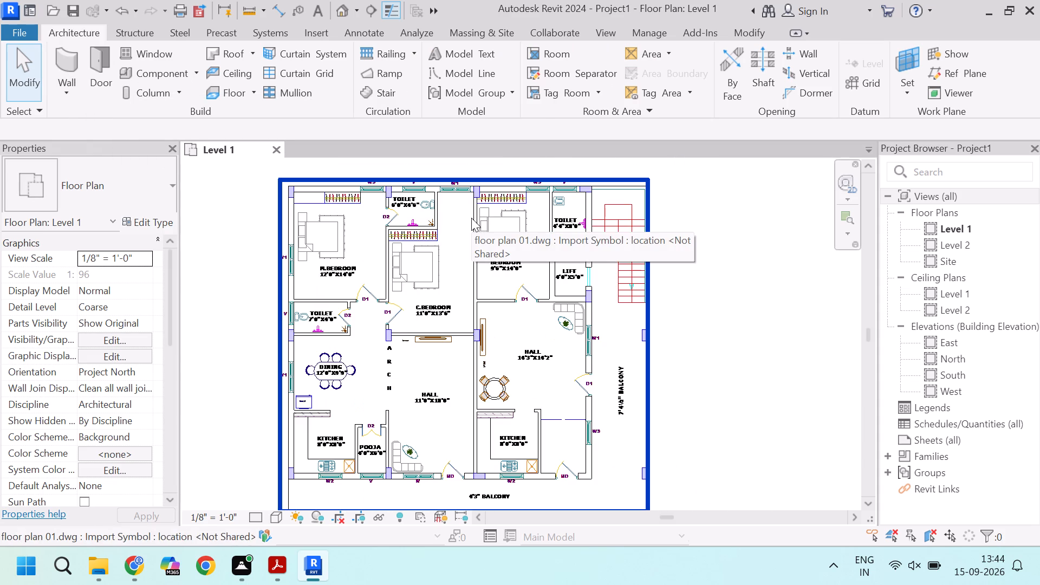
scroll(580, 276, "down", 3)
scroll(585, 290, "up", 4)
scroll(489, 293, "up", 2)
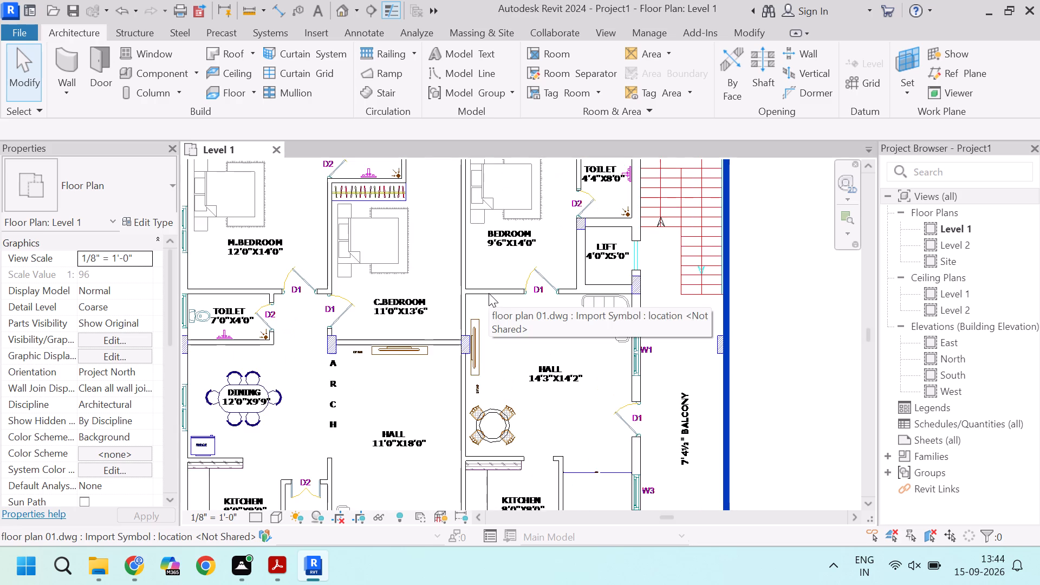
scroll(486, 302, "down", 3)
scroll(334, 267, "up", 1)
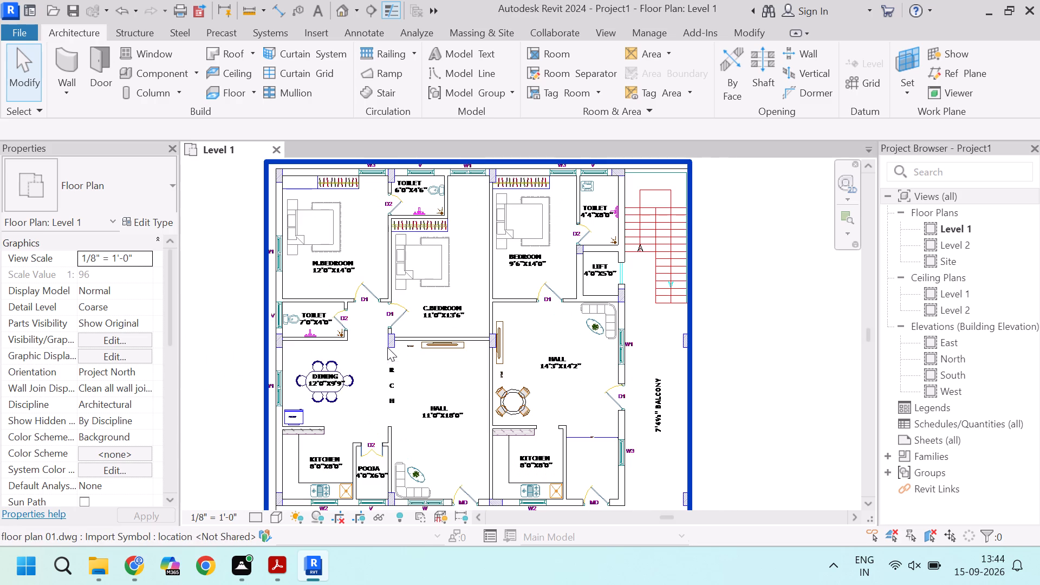
scroll(387, 347, "up", 3)
scroll(387, 347, "down", 4)
scroll(443, 310, "up", 1)
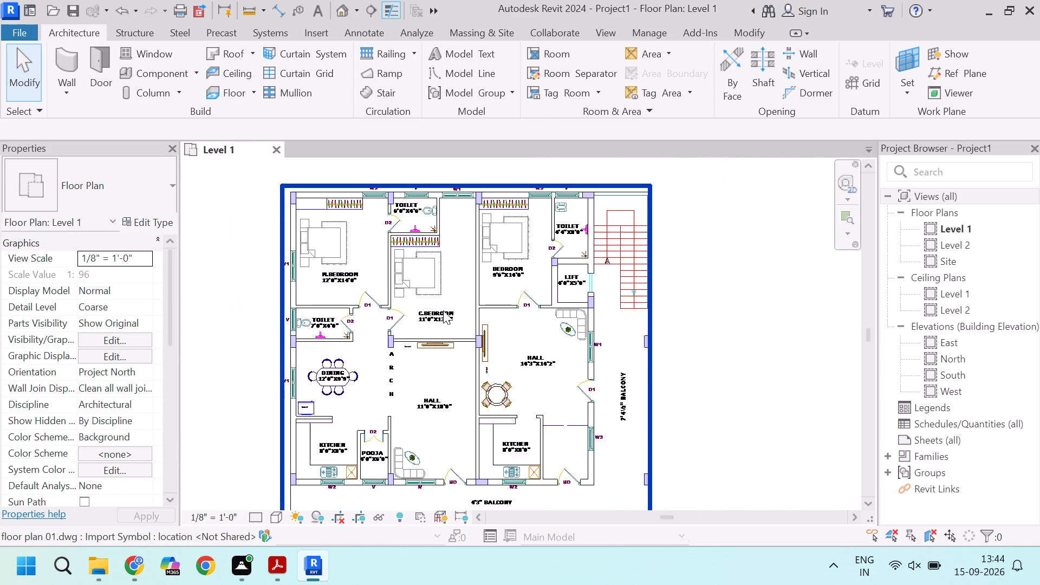
scroll(443, 310, "up", 1)
scroll(431, 352, "down", 2)
scroll(417, 352, "up", 5)
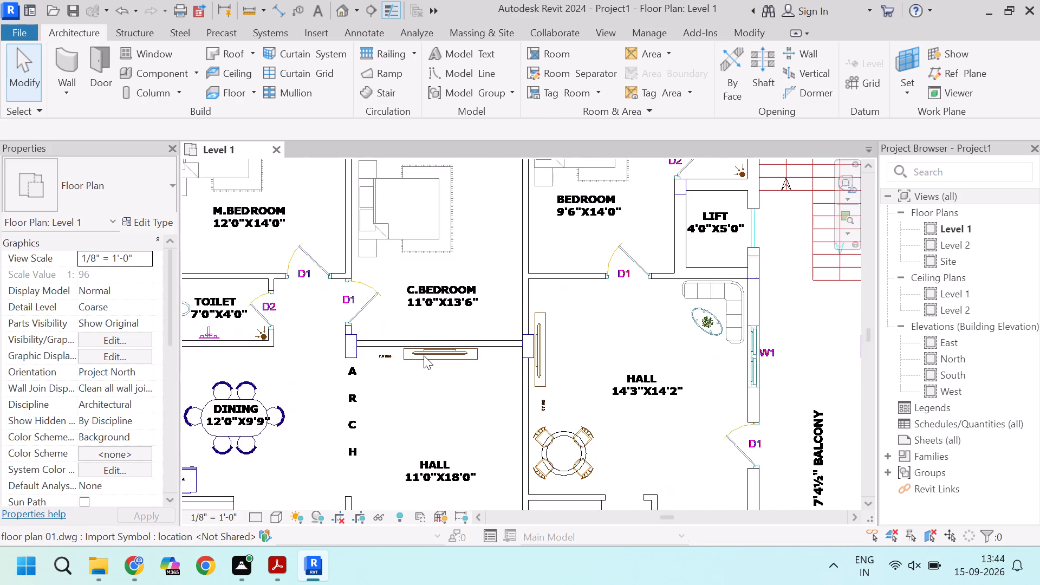
scroll(424, 354, "up", 3)
scroll(421, 353, "down", 13)
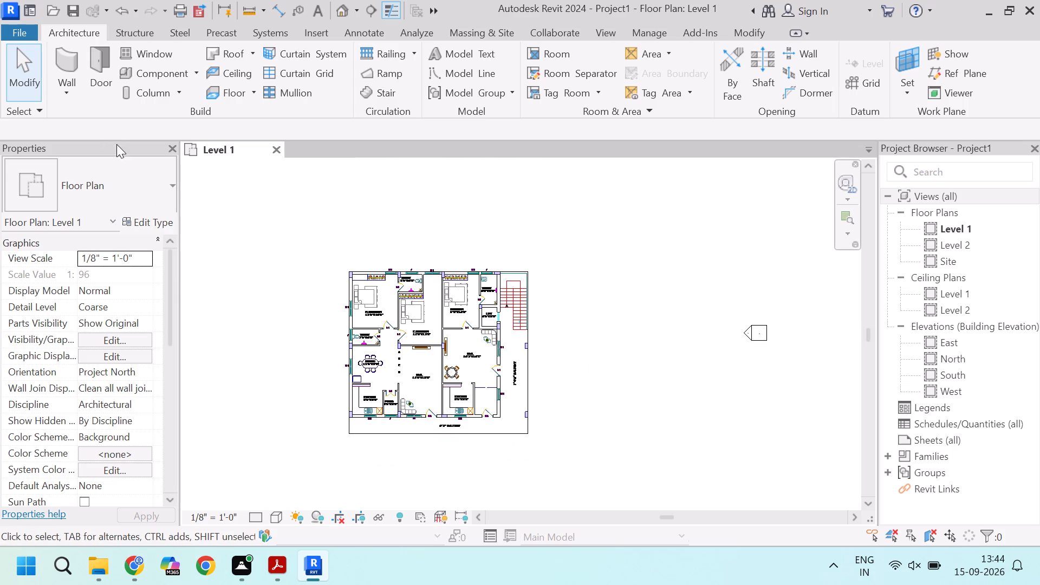
Start the Wall tool and duplicate the Generic - 8" basic wall type as Generic - 9".
left_click(68, 69)
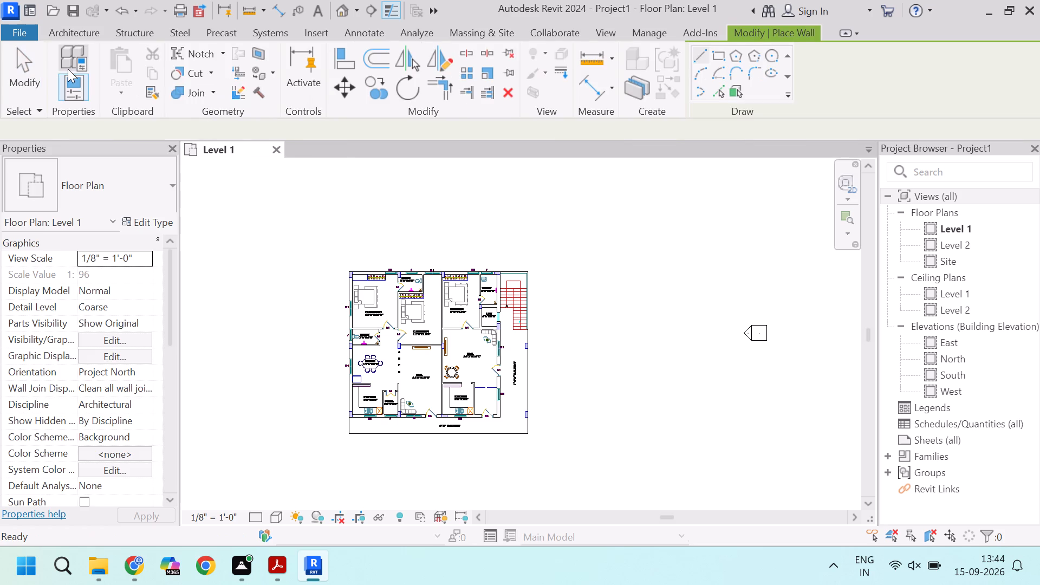
left_click(147, 221)
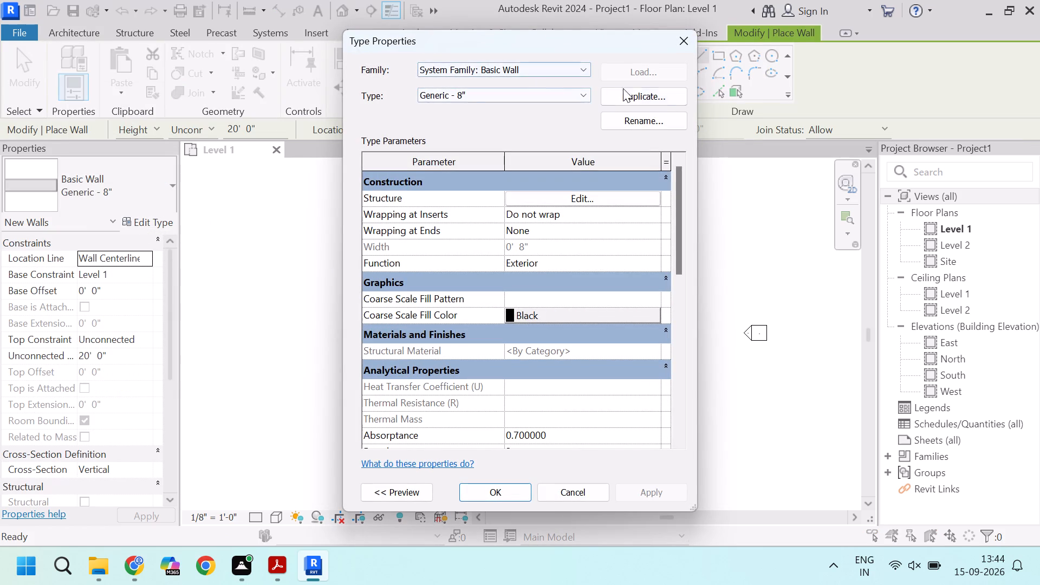
left_click(641, 91)
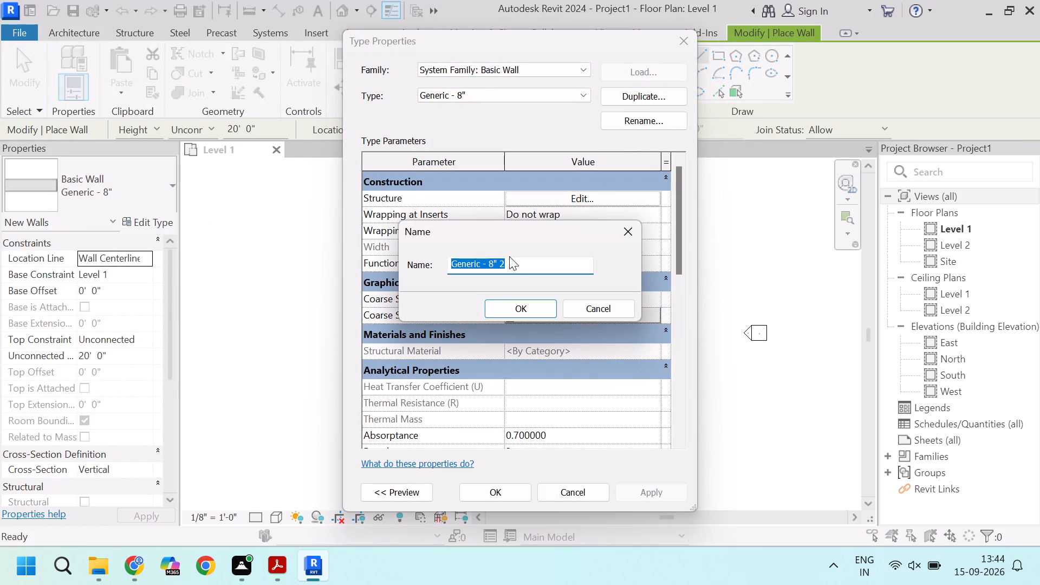
left_click_drag(509, 266, 490, 266)
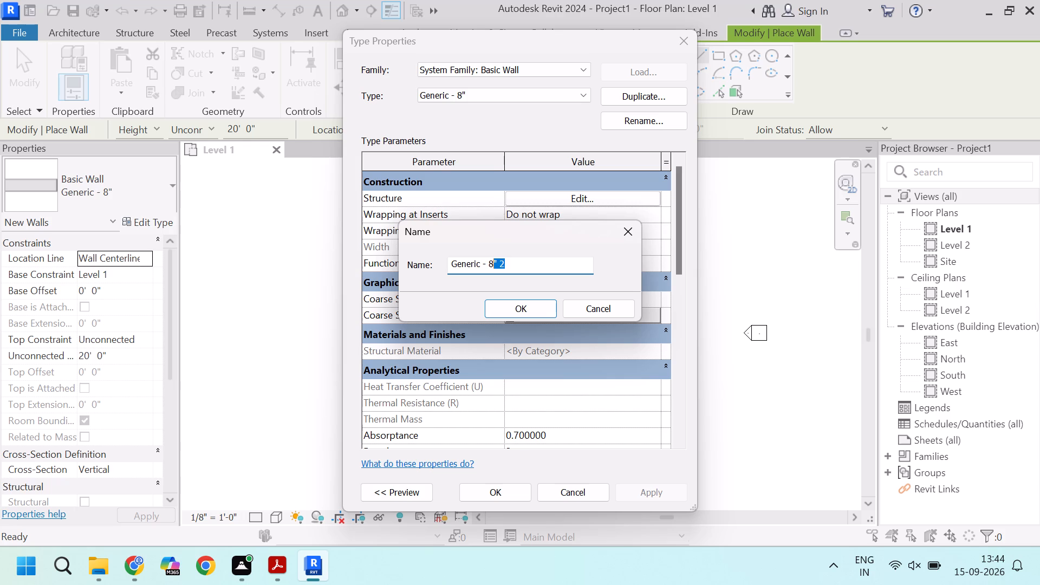
left_click_drag(490, 266, 489, 266)
key("9")
key("shift+quotedbl")
left_click(533, 311)
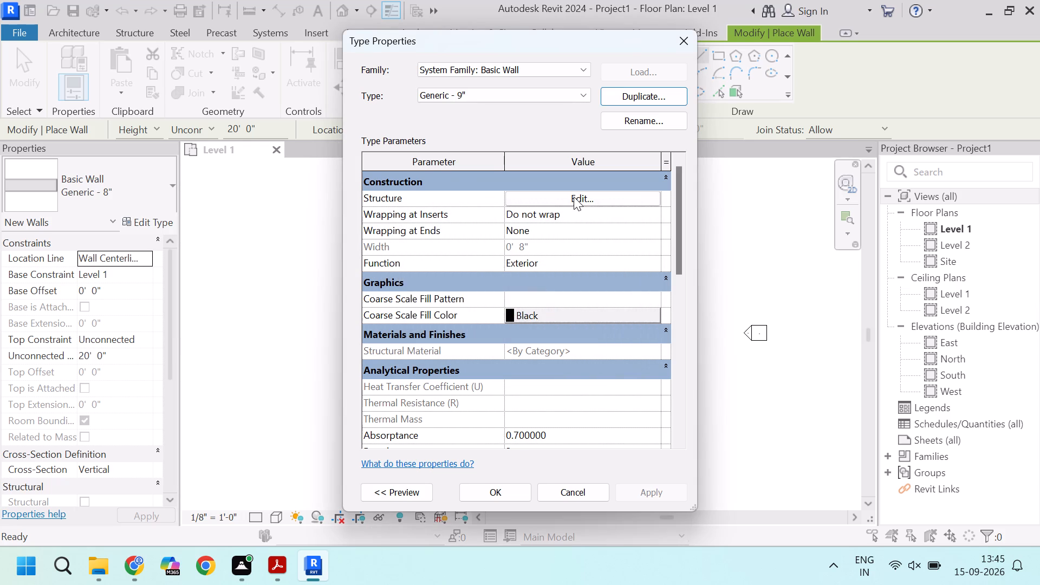
Set the Structure layer thickness of the Generic - 9" wall type to 9" and apply the type.
left_click(574, 197)
left_click(519, 236)
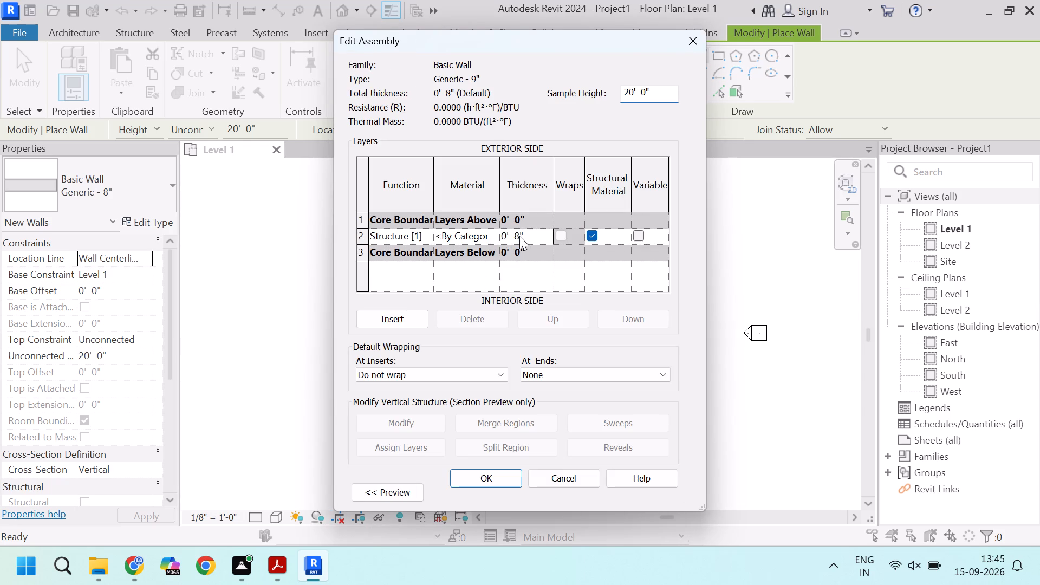
key("BackSpace")
key("9")
left_click(513, 479)
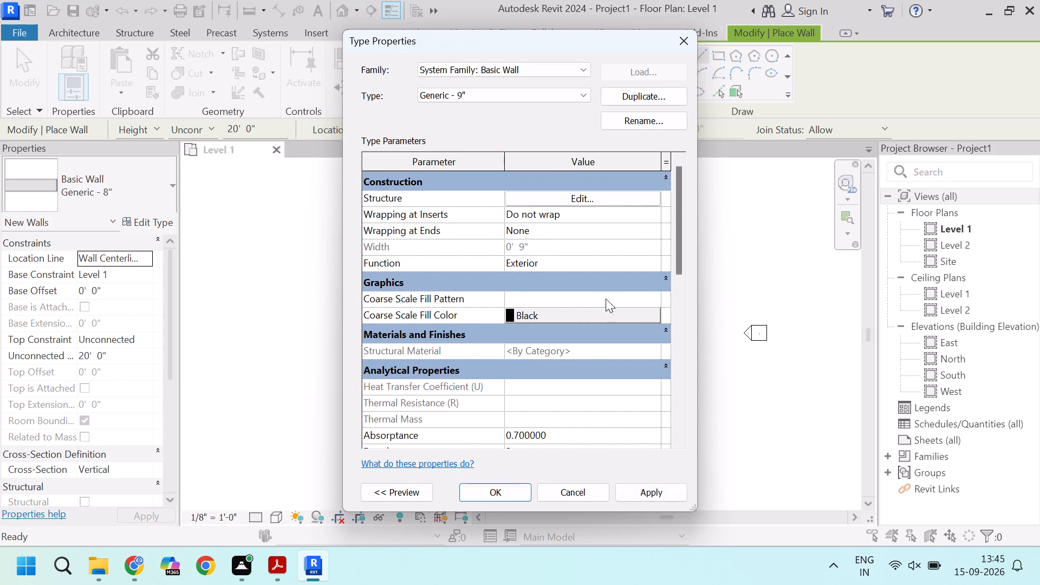
left_click(510, 496)
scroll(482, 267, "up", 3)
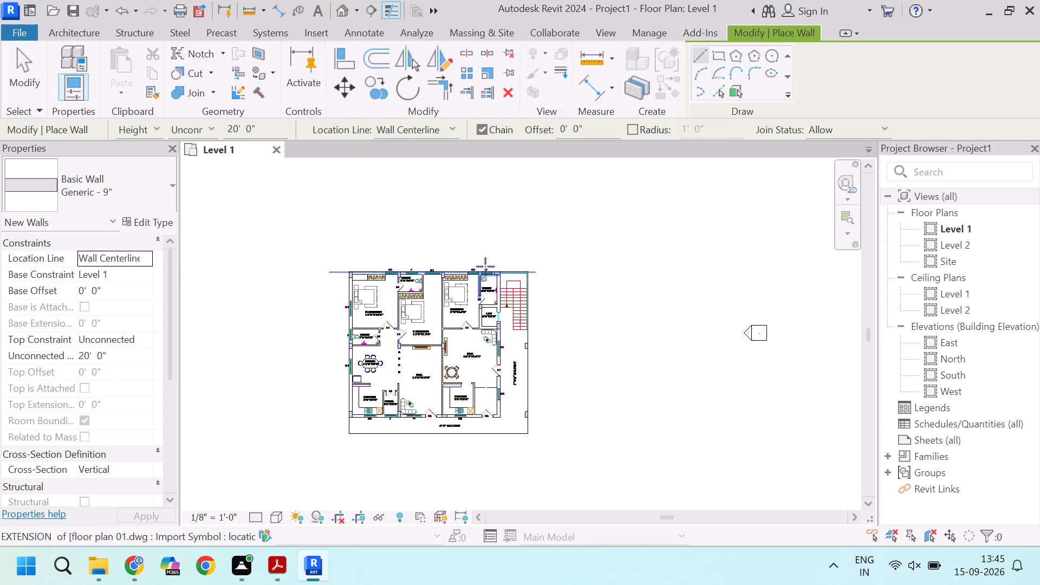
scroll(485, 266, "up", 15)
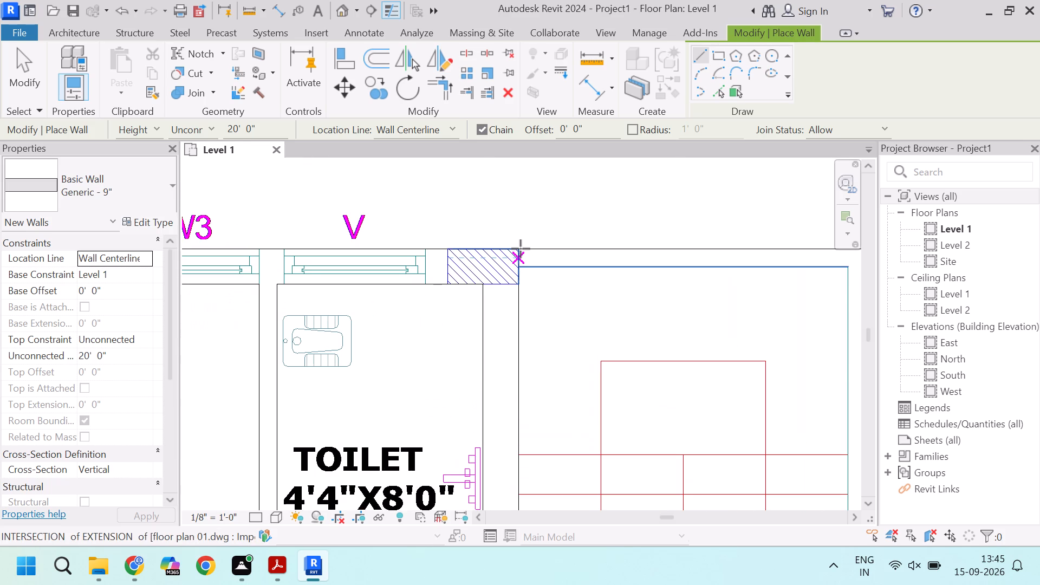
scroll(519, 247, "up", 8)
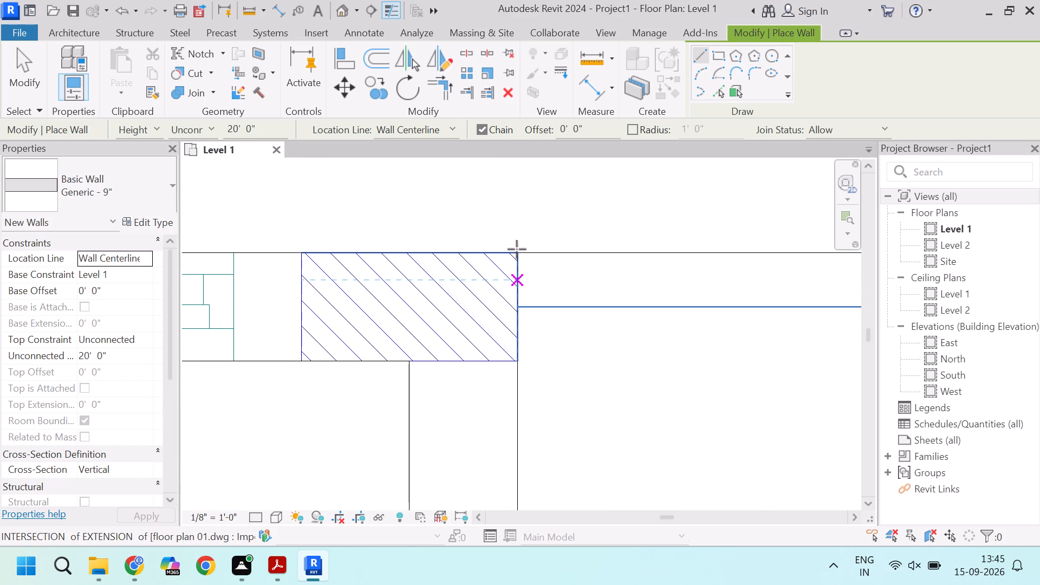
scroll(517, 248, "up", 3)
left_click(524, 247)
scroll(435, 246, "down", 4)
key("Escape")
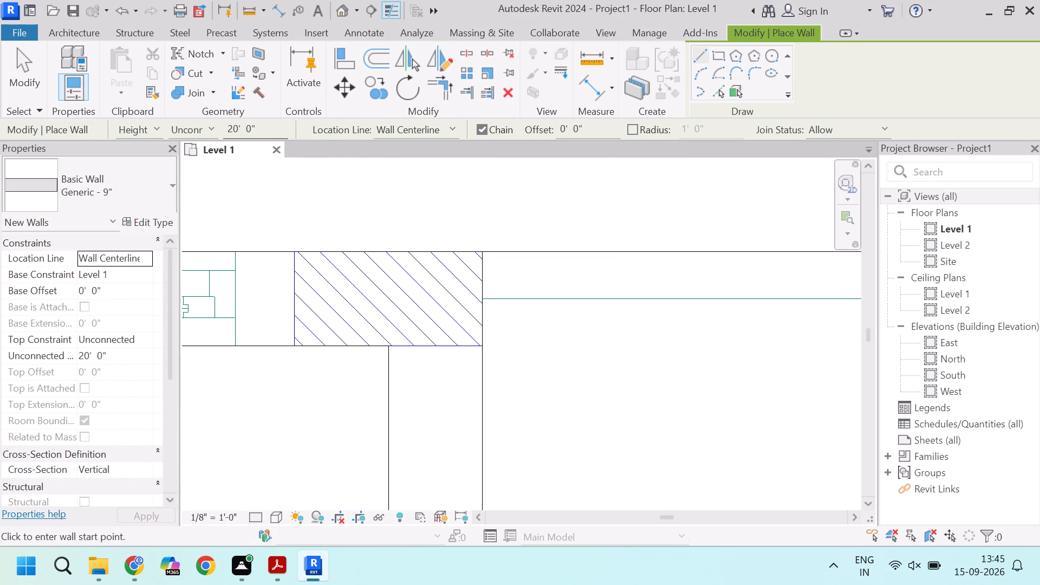
Set the new walls' height up to Level 2 and their location line to Finish Face: Exterior.
left_click(209, 128)
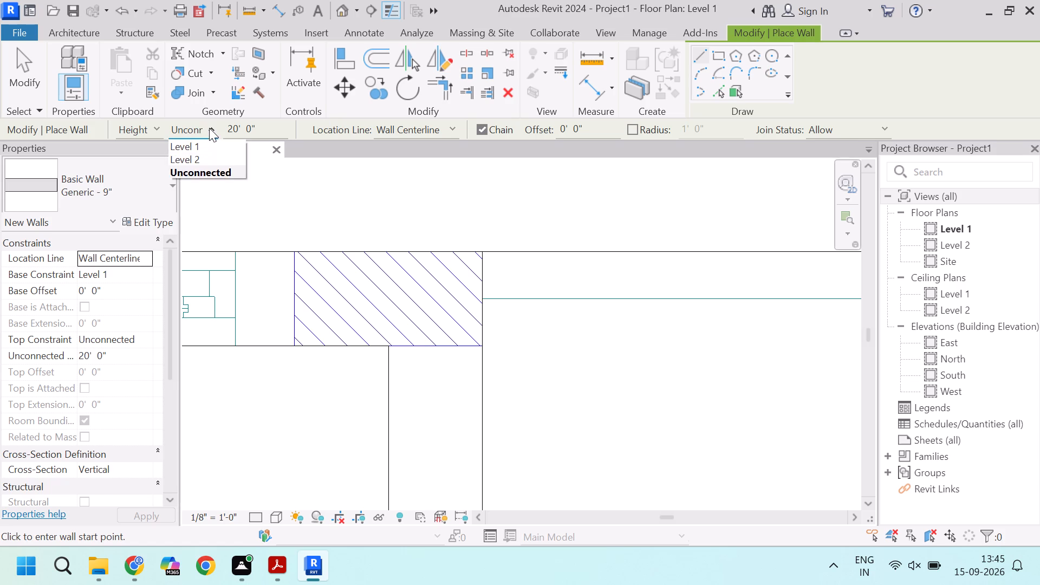
left_click(203, 157)
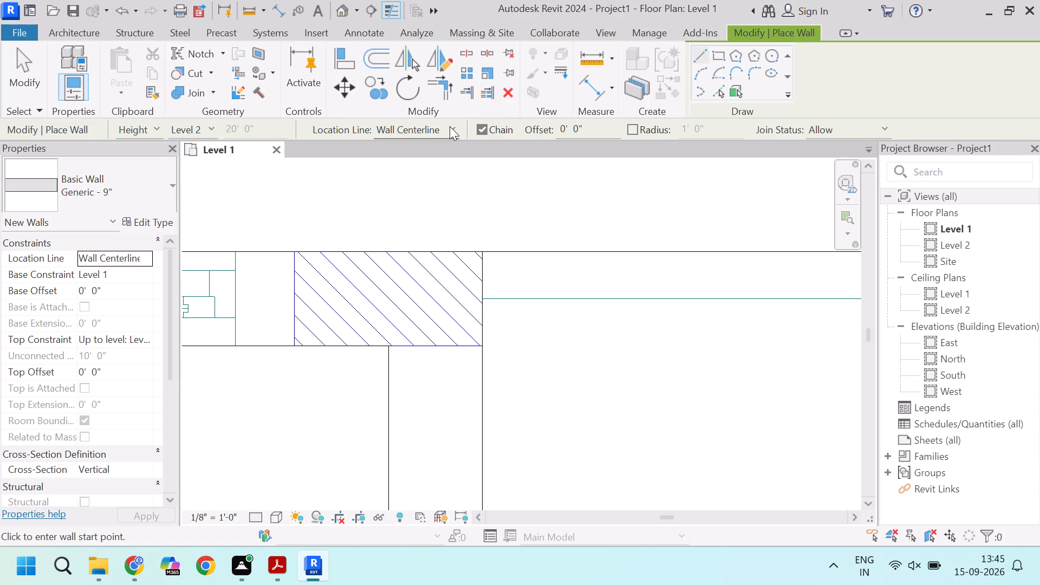
left_click(451, 125)
left_click(441, 171)
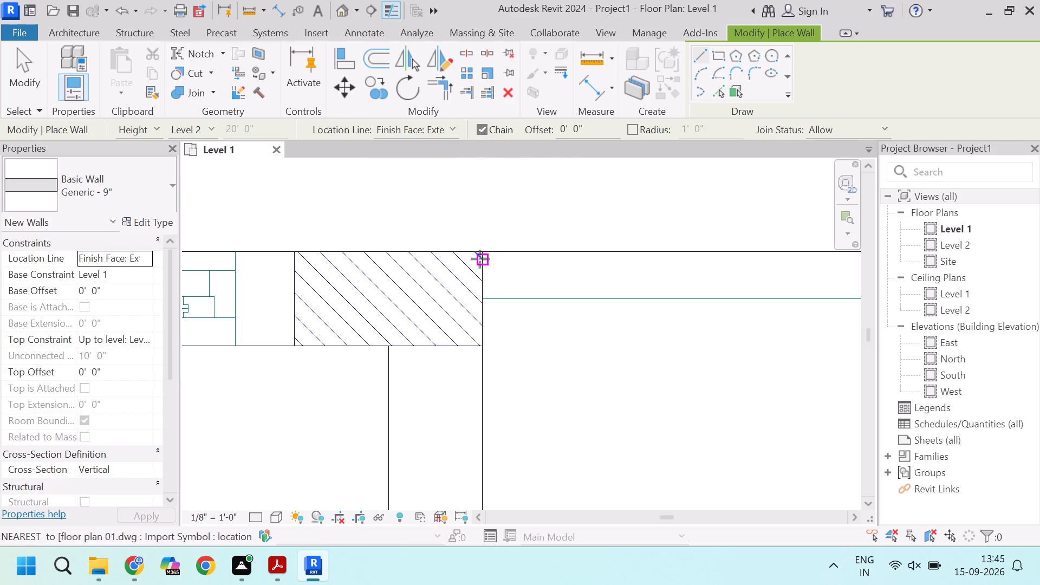
Trace the Generic - 9" east exterior wall from the toilet corner beside the staircase to the south corner near window W3.
left_click(486, 250)
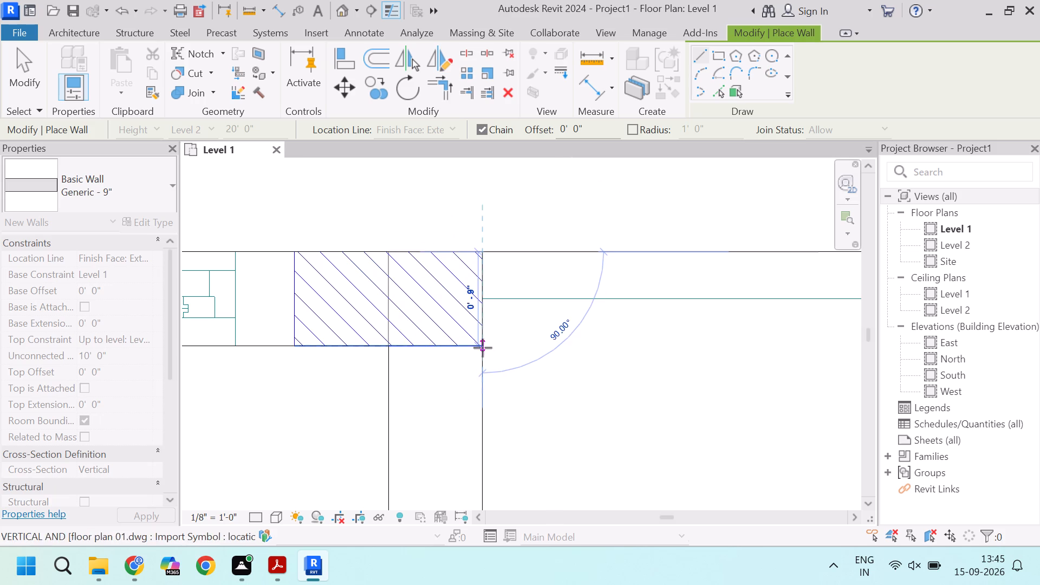
scroll(485, 343, "down", 6)
scroll(483, 341, "down", 18)
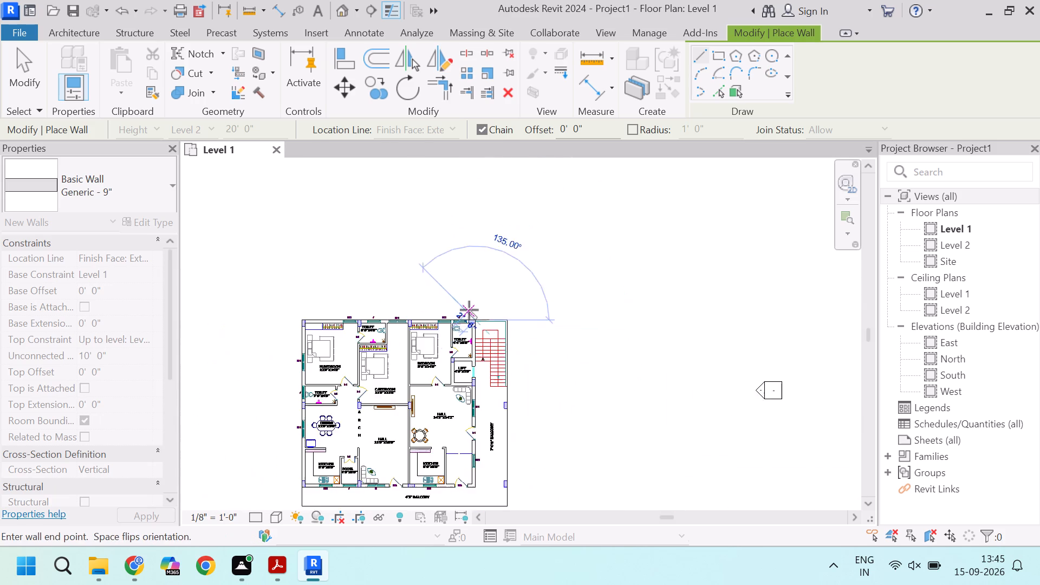
scroll(469, 310, "down", 6)
scroll(481, 373, "up", 18)
scroll(422, 412, "up", 3)
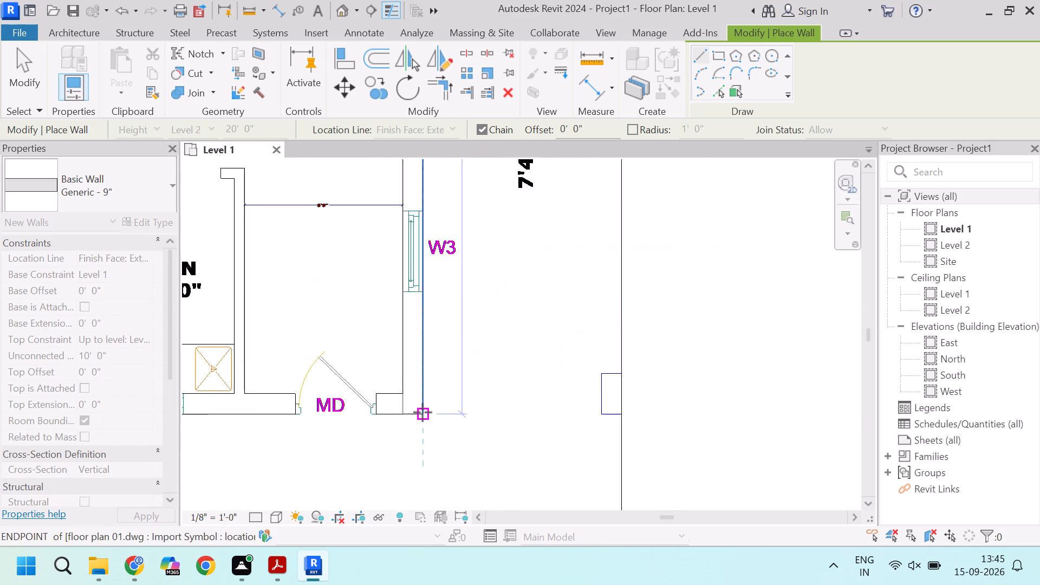
scroll(422, 412, "up", 2)
left_click(421, 413)
Continue the exterior wall along the south side, beside the 4'3" balcony, to the outer southwest corner by the kitchen.
scroll(511, 388, "down", 7)
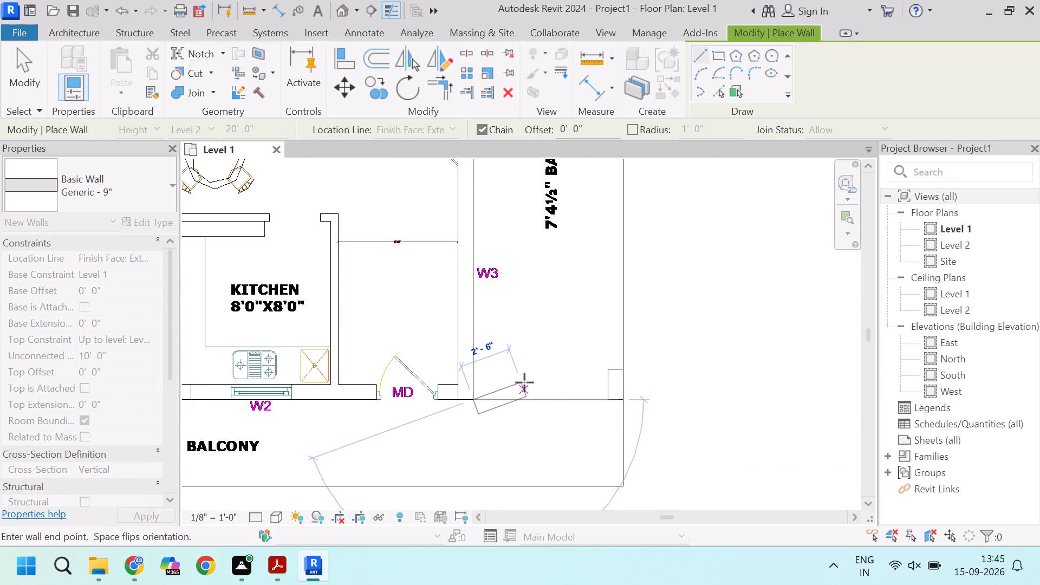
scroll(524, 382, "down", 11)
scroll(460, 383, "up", 13)
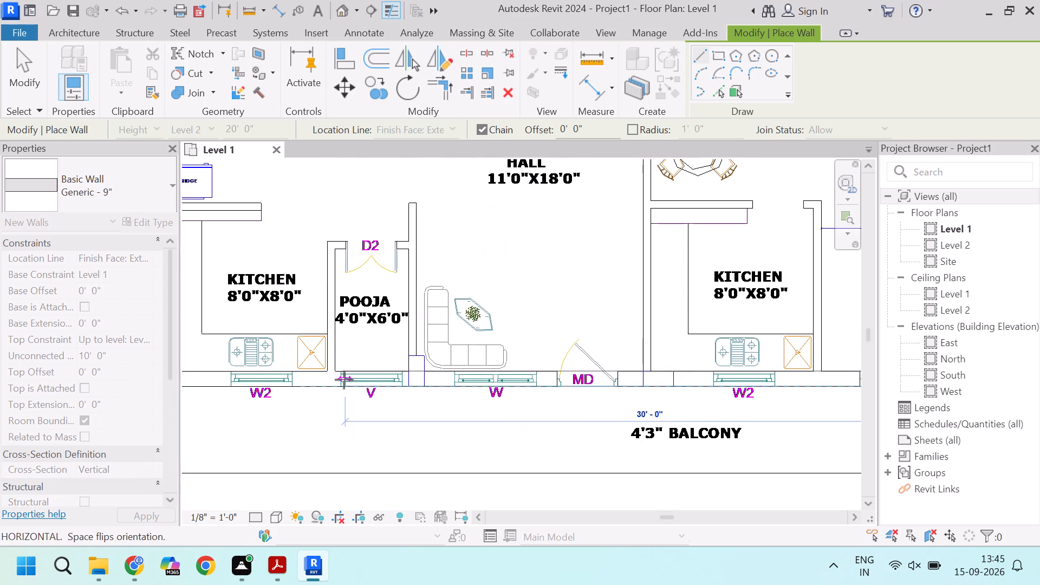
scroll(344, 380, "up", 1)
scroll(485, 365, "down", 12)
scroll(472, 370, "up", 6)
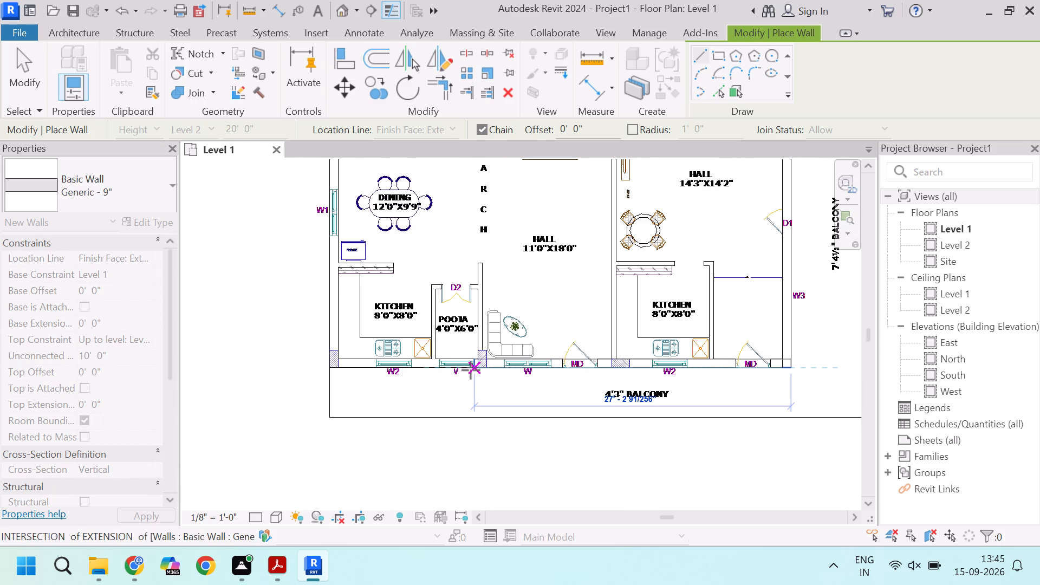
scroll(471, 370, "down", 4)
scroll(471, 370, "up", 7)
scroll(335, 400, "up", 5)
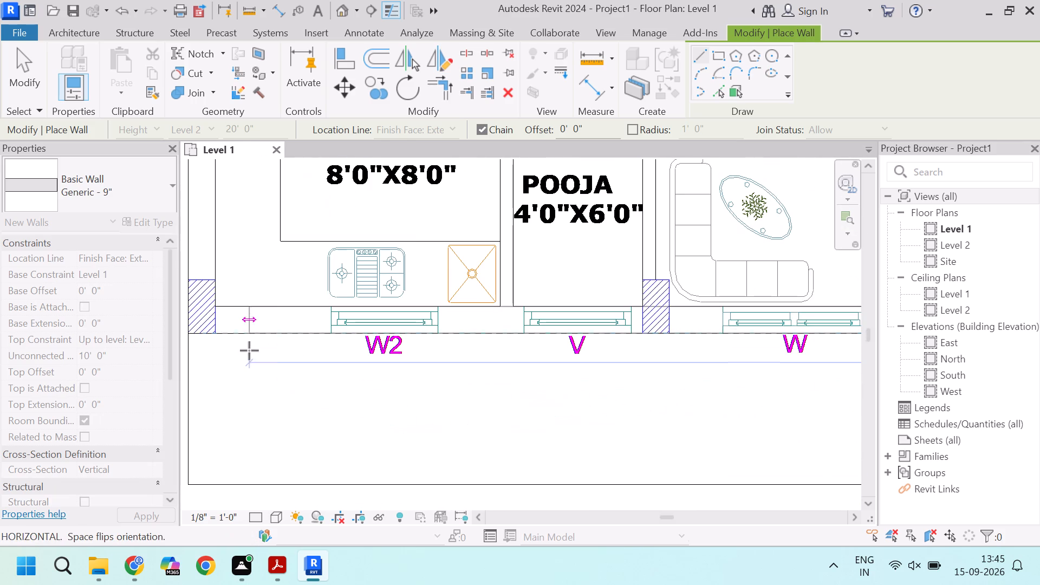
left_click(193, 330)
Continue the exterior wall along the west side, past the dining area and toilet, to the master bedroom's outer northwest corner.
scroll(403, 351, "down", 6)
middle_click_drag(321, 193, 330, 335)
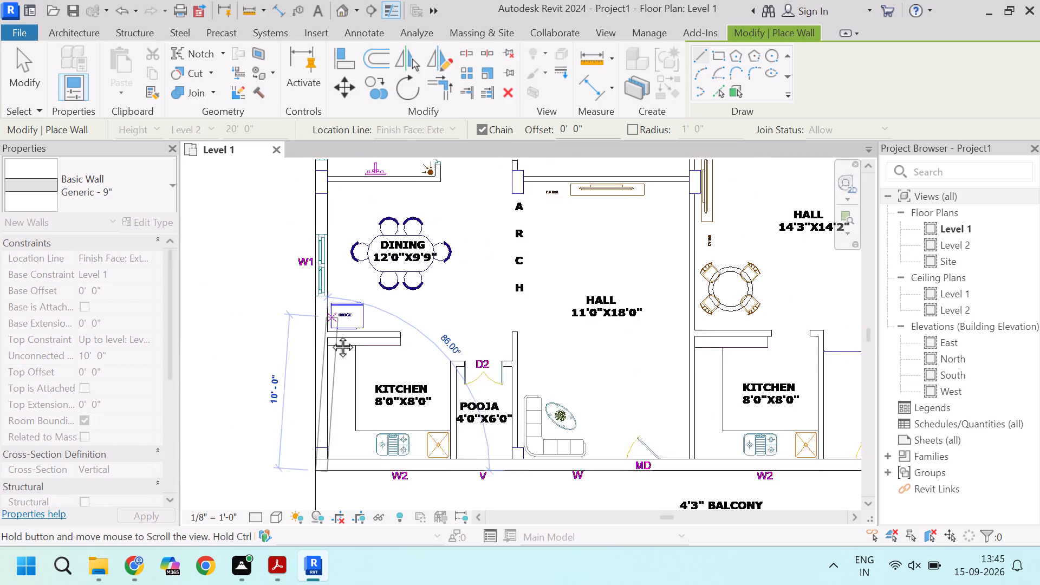
middle_click_drag(330, 335, 330, 340)
middle_click_drag(316, 244, 356, 471)
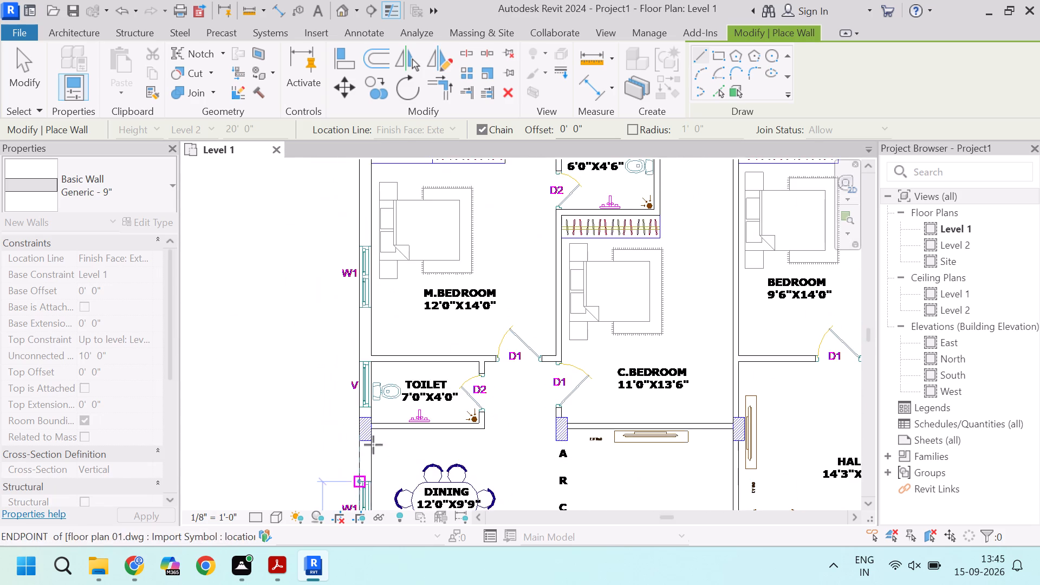
scroll(358, 313, "down", 6)
scroll(375, 223, "up", 13)
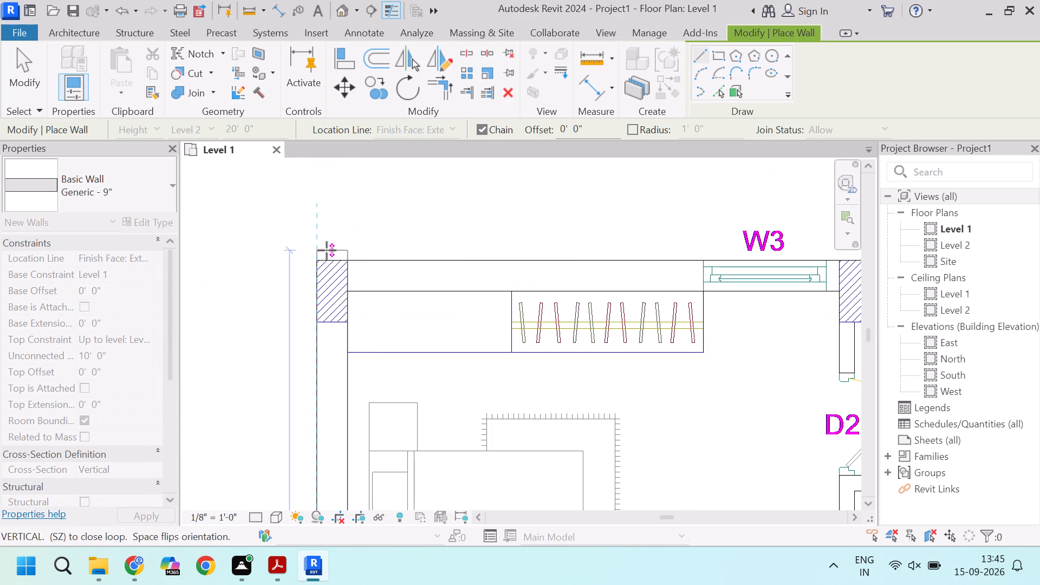
left_click(322, 259)
Close the exterior wall loop along the north side, ending at the starting corner beside the staircase, and end the wall chain.
scroll(434, 266, "down", 7)
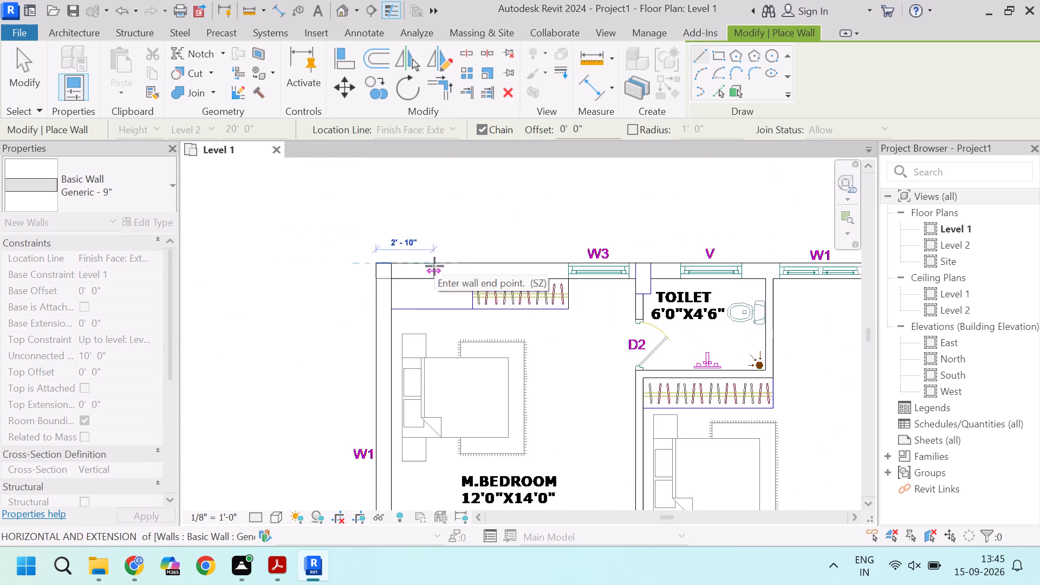
scroll(434, 266, "down", 4)
scroll(801, 264, "up", 8)
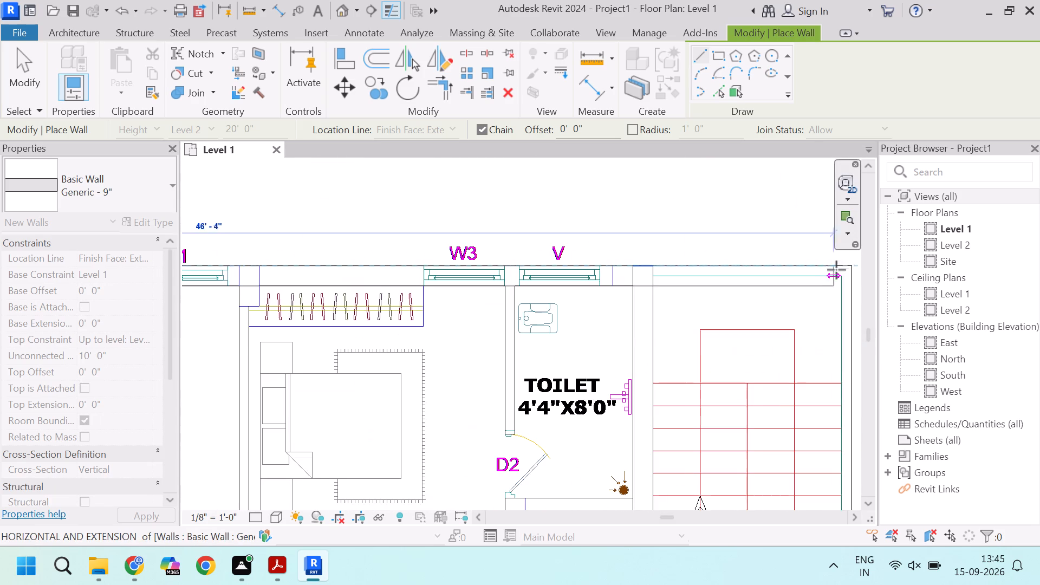
scroll(850, 270, "up", 4)
scroll(816, 270, "down", 6)
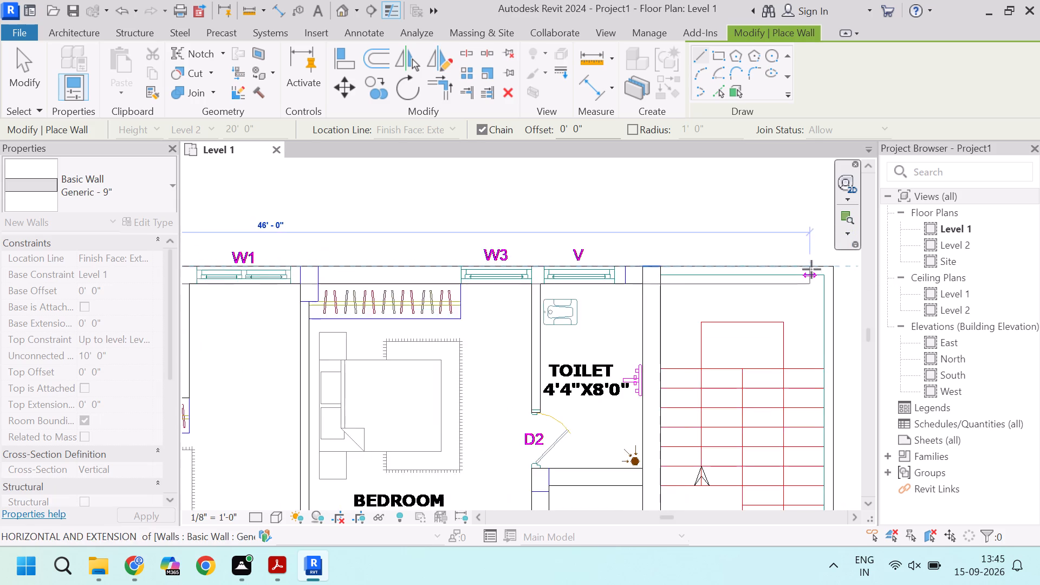
scroll(811, 269, "down", 1)
scroll(706, 276, "up", 4)
scroll(584, 295, "up", 4)
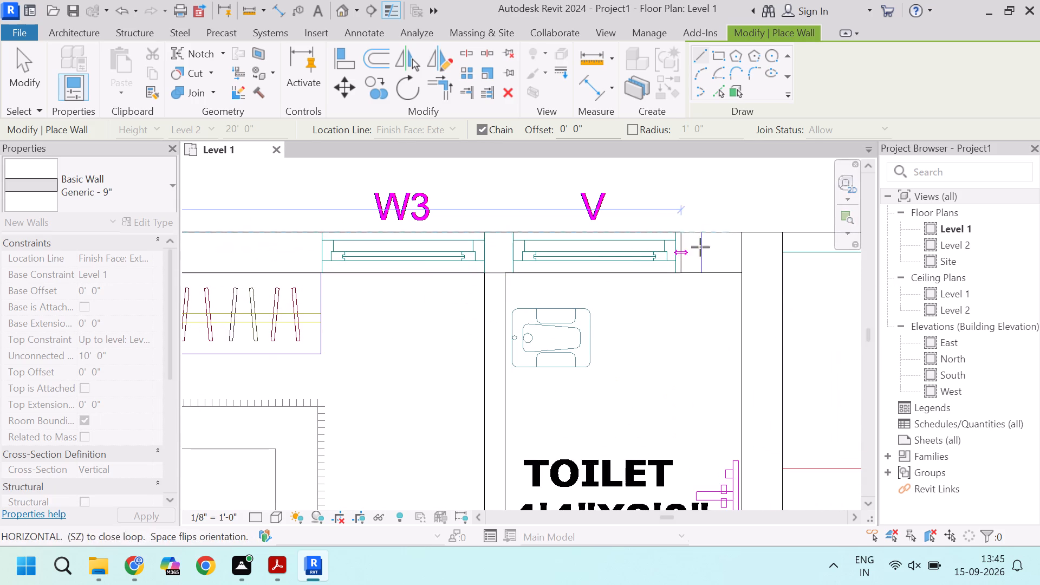
left_click(777, 259)
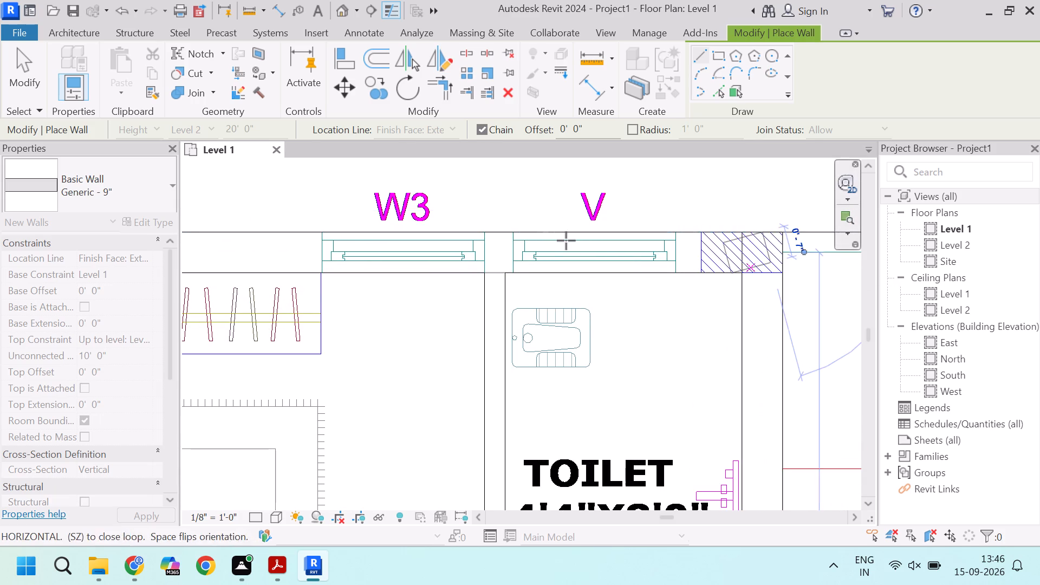
scroll(566, 240, "down", 10)
scroll(648, 290, "down", 1)
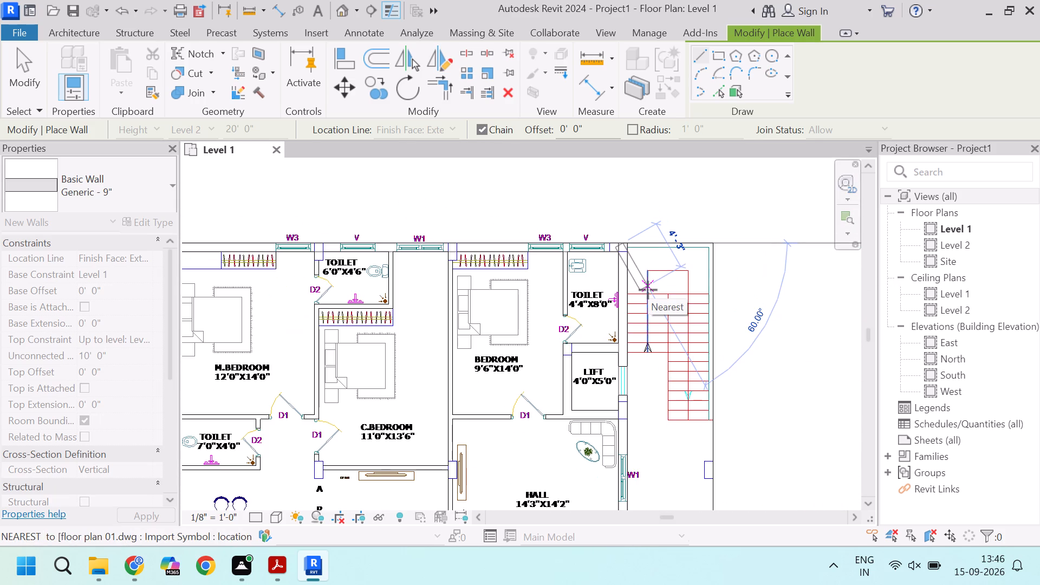
key("Escape")
Open the default 3D view, inspect the exterior walls, and change the visual style to show them with filled grey surfaces.
scroll(641, 270, "down", 4)
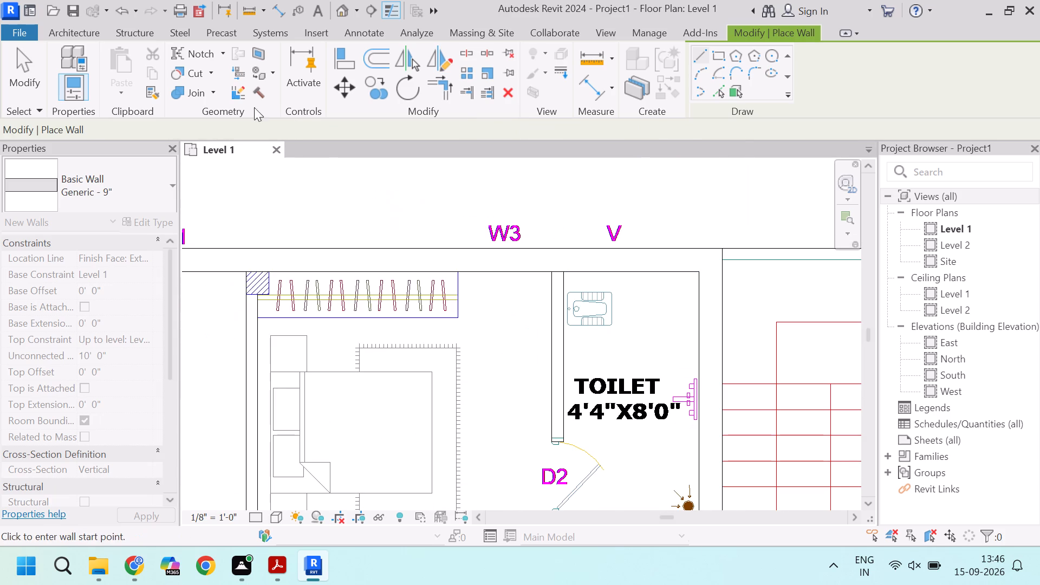
left_click(342, 10)
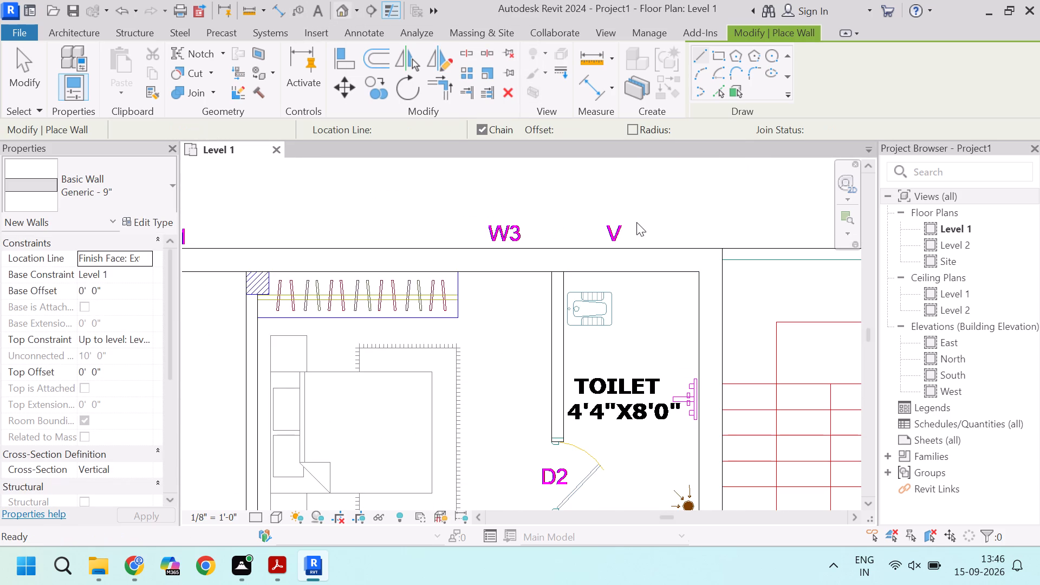
scroll(547, 332, "up", 10)
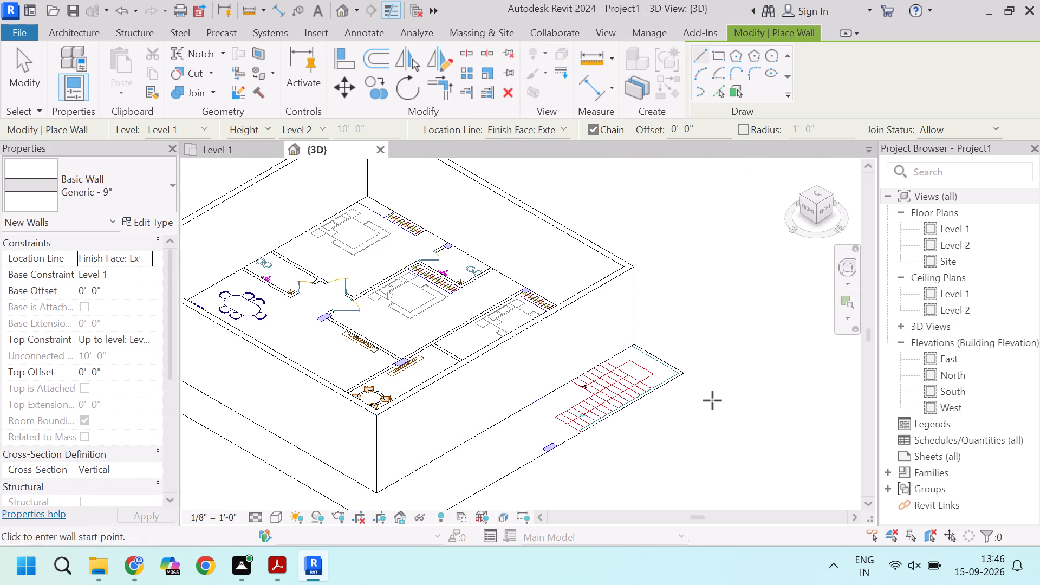
scroll(608, 420, "up", 4)
scroll(716, 322, "up", 3)
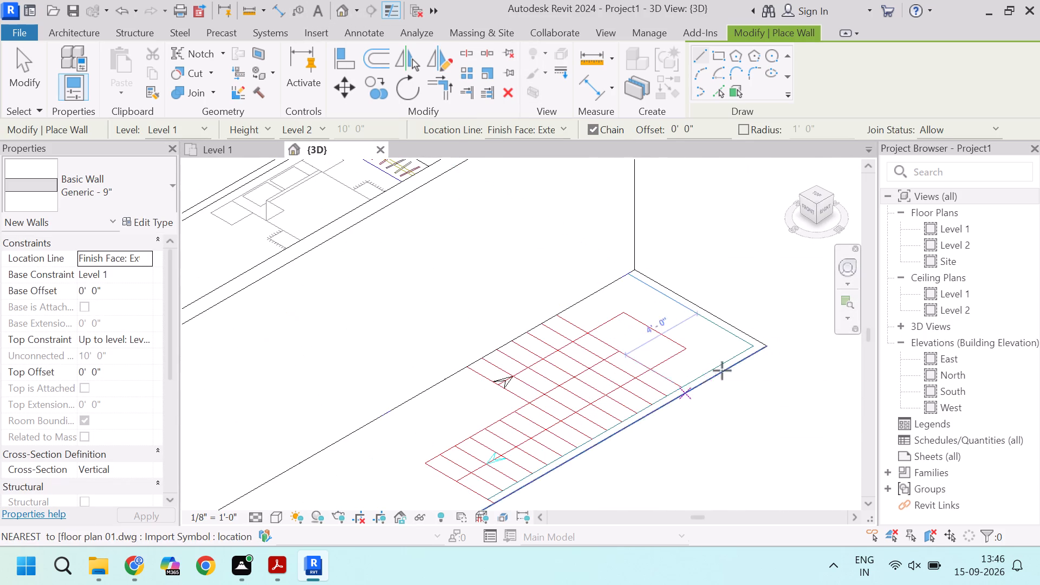
scroll(694, 317, "down", 4)
scroll(583, 427, "up", 5)
scroll(600, 412, "down", 4)
scroll(699, 236, "up", 4)
scroll(684, 290, "down", 11)
left_click(274, 518)
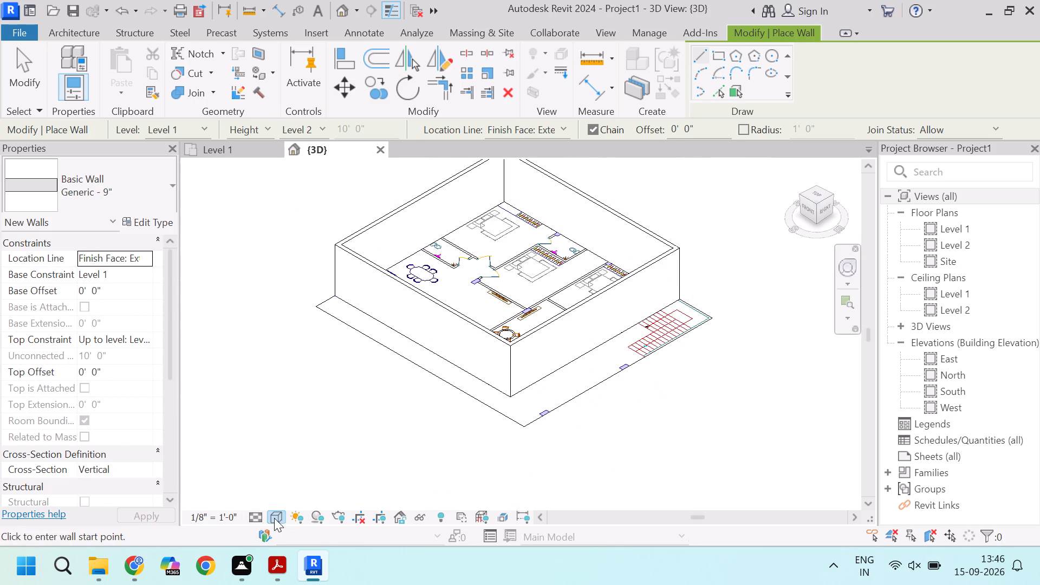
left_click(305, 488)
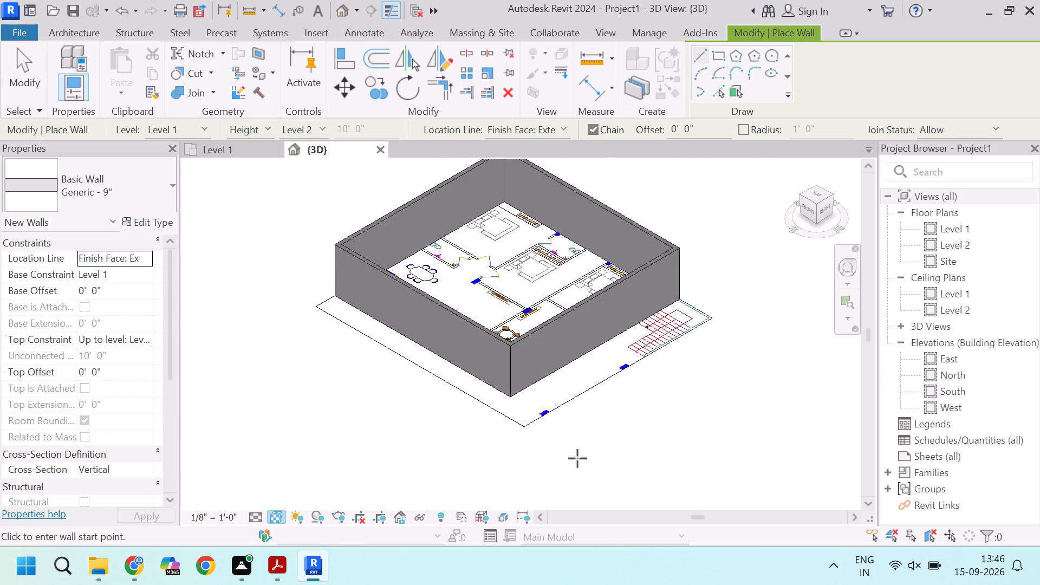
scroll(636, 317, "down", 4)
scroll(668, 311, "up", 8)
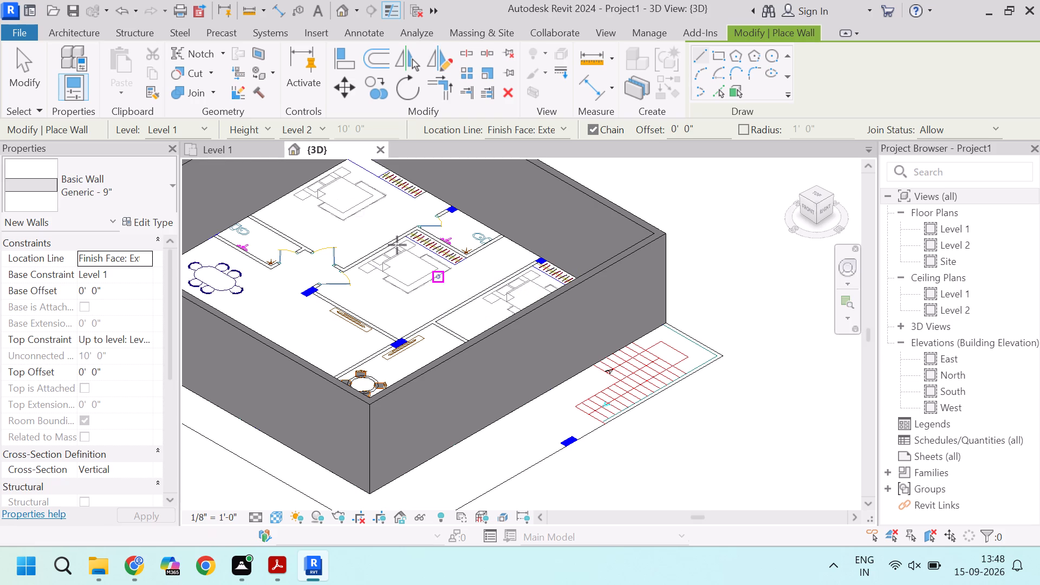
scroll(217, 135, "up", 3)
Return to the Level 1 floor plan and examine the interior wall layout around the bedrooms and the 6'0"X4'6" toilet.
left_click(245, 154)
scroll(501, 246, "down", 4)
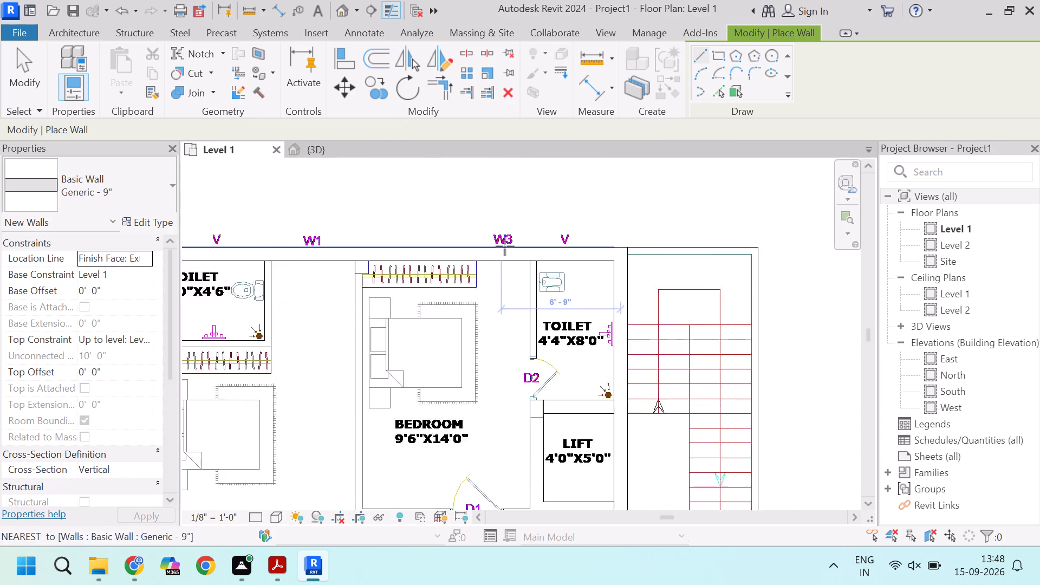
scroll(505, 246, "down", 7)
scroll(535, 261, "up", 2)
scroll(391, 277, "up", 4)
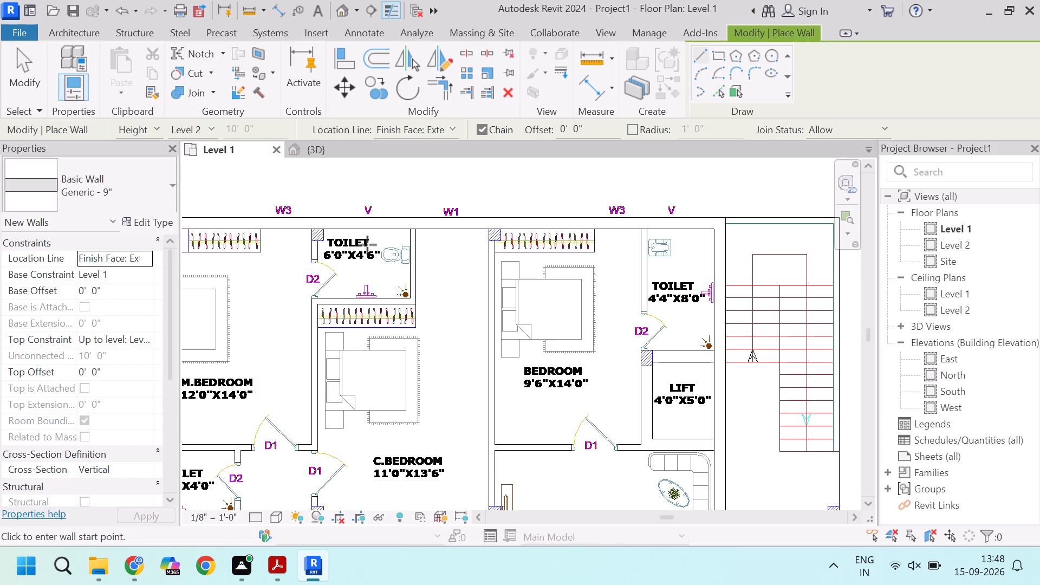
scroll(367, 245, "up", 4)
scroll(367, 245, "down", 7)
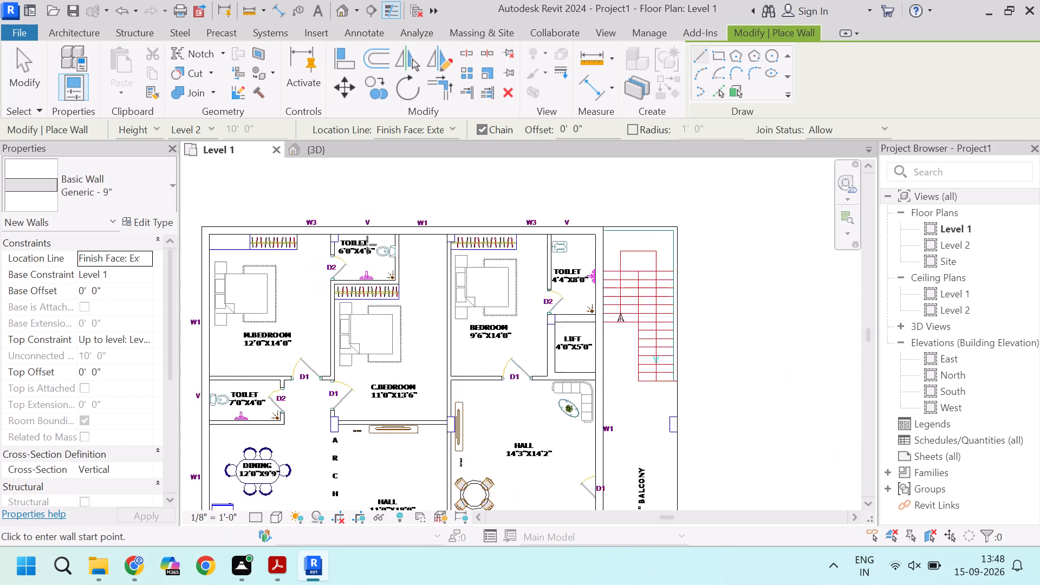
scroll(367, 245, "up", 10)
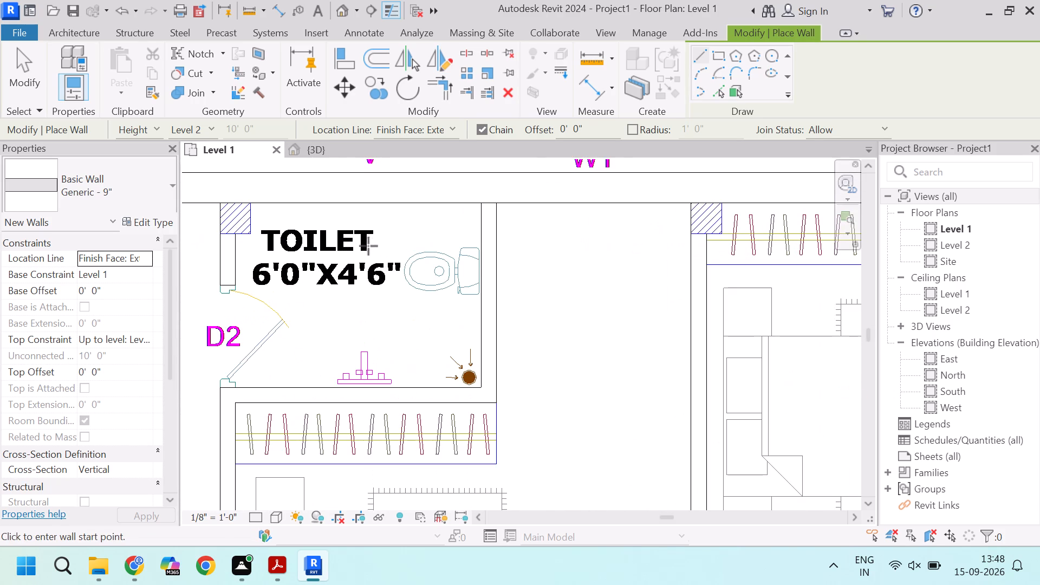
scroll(373, 247, "up", 3)
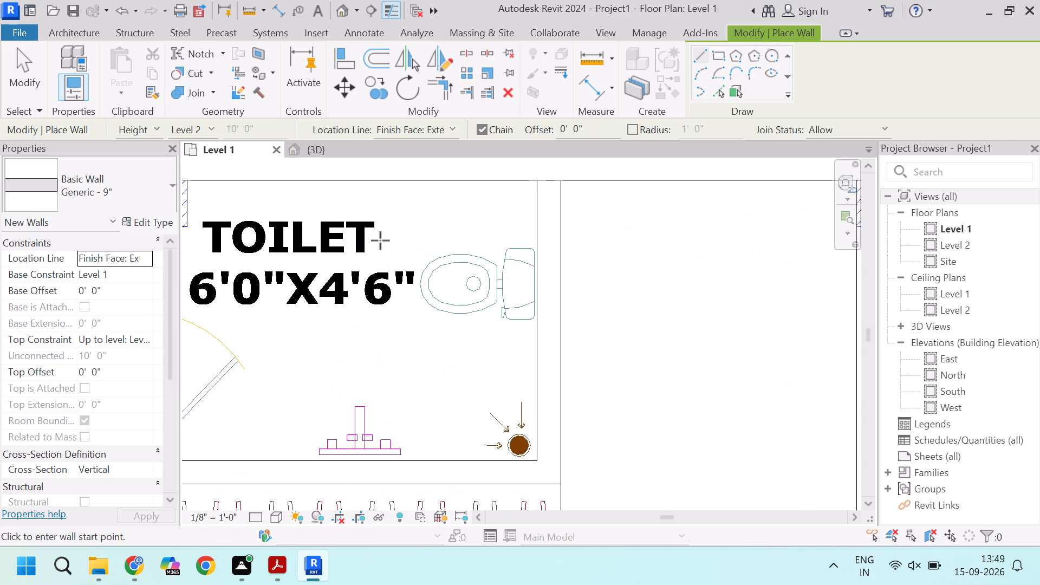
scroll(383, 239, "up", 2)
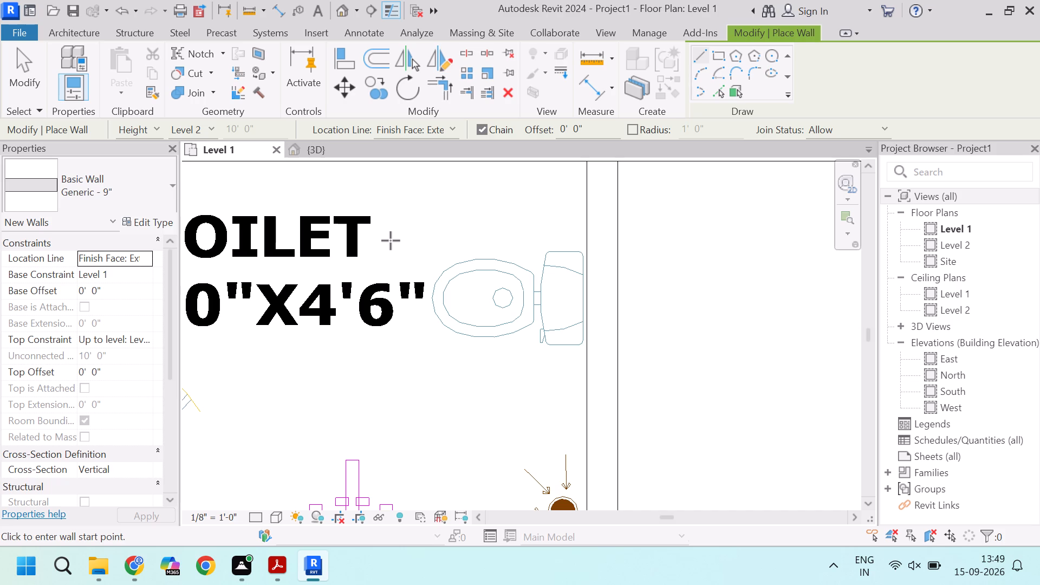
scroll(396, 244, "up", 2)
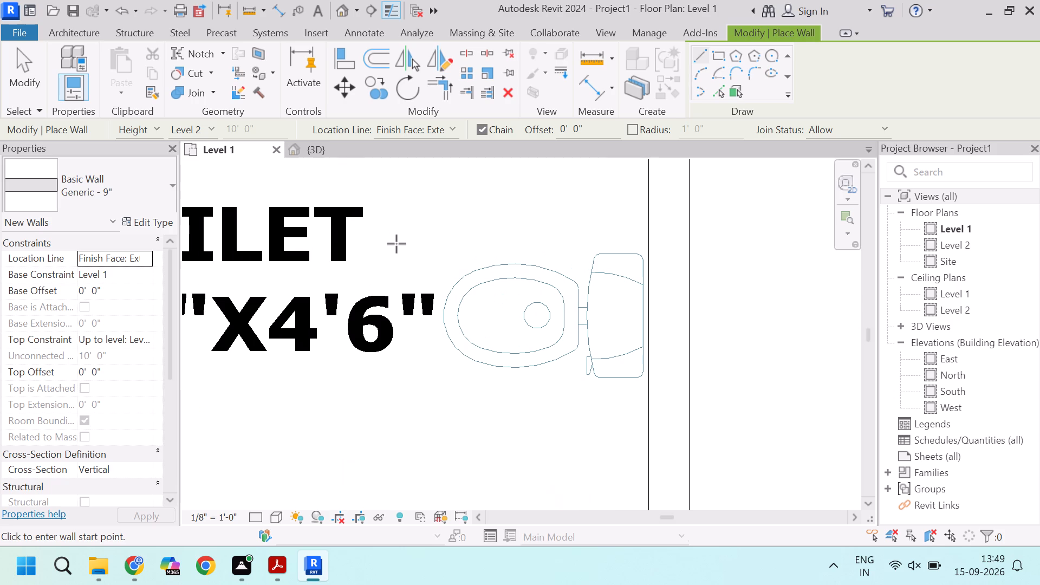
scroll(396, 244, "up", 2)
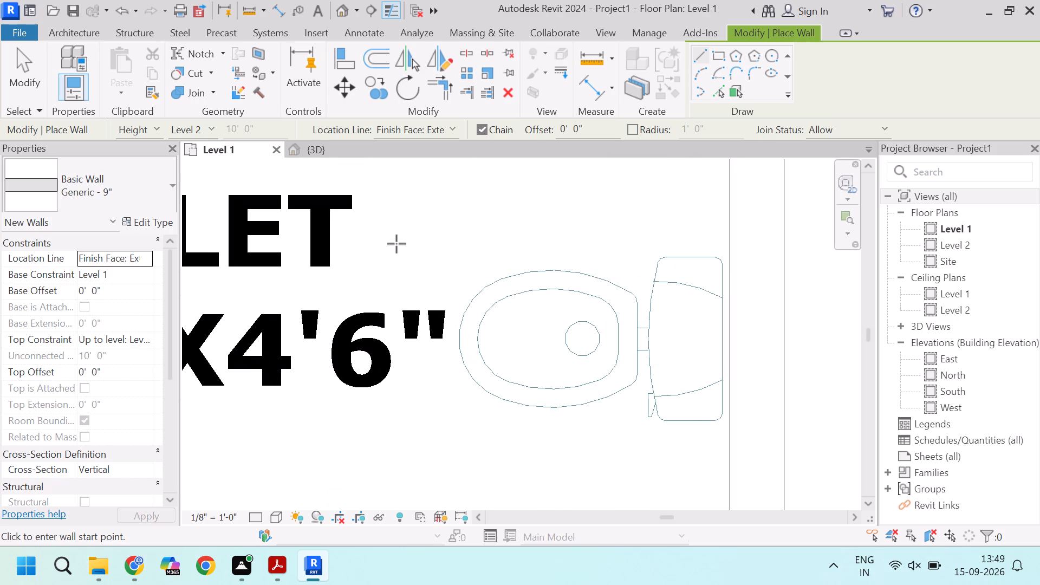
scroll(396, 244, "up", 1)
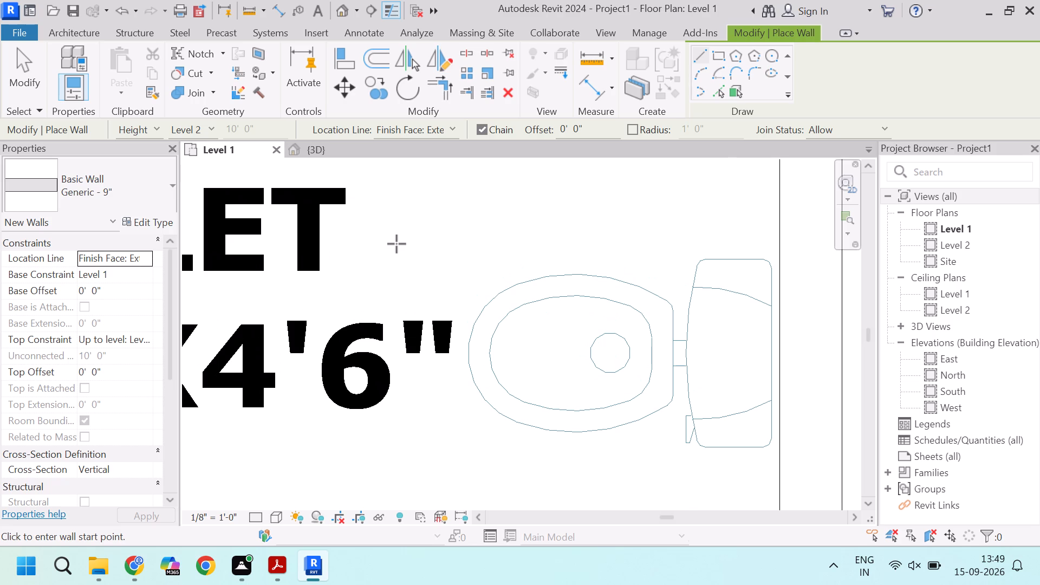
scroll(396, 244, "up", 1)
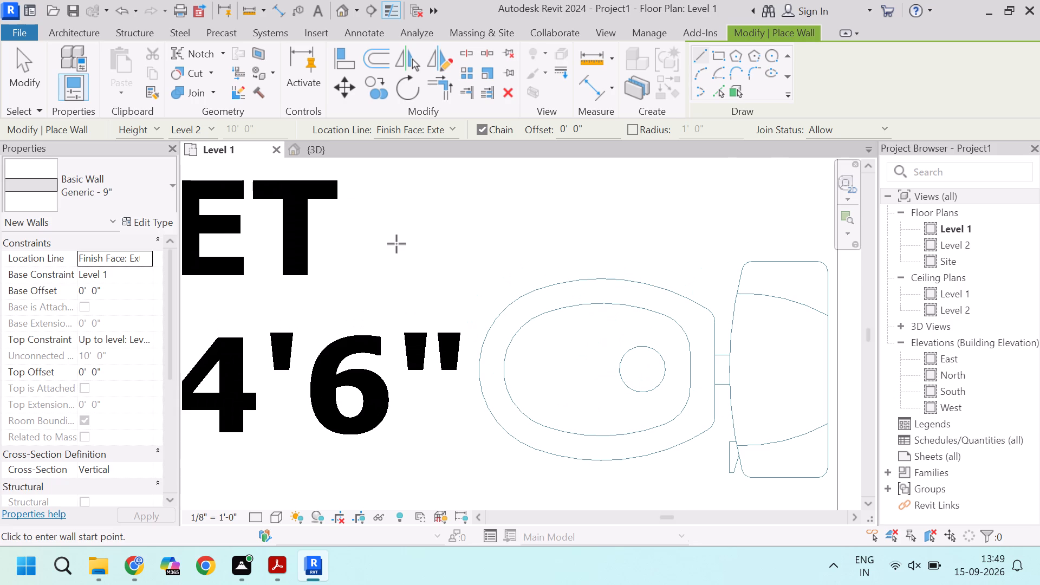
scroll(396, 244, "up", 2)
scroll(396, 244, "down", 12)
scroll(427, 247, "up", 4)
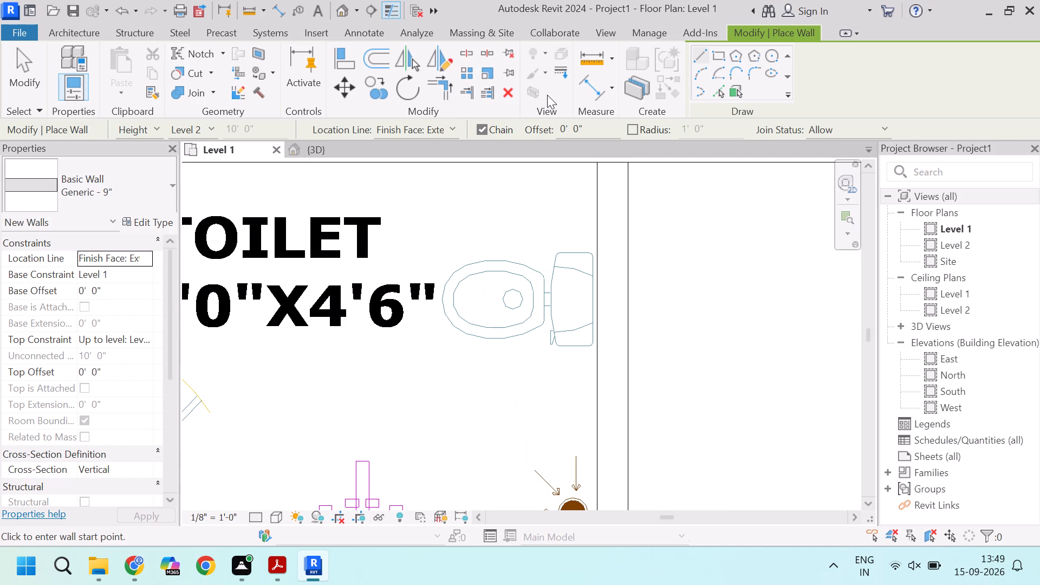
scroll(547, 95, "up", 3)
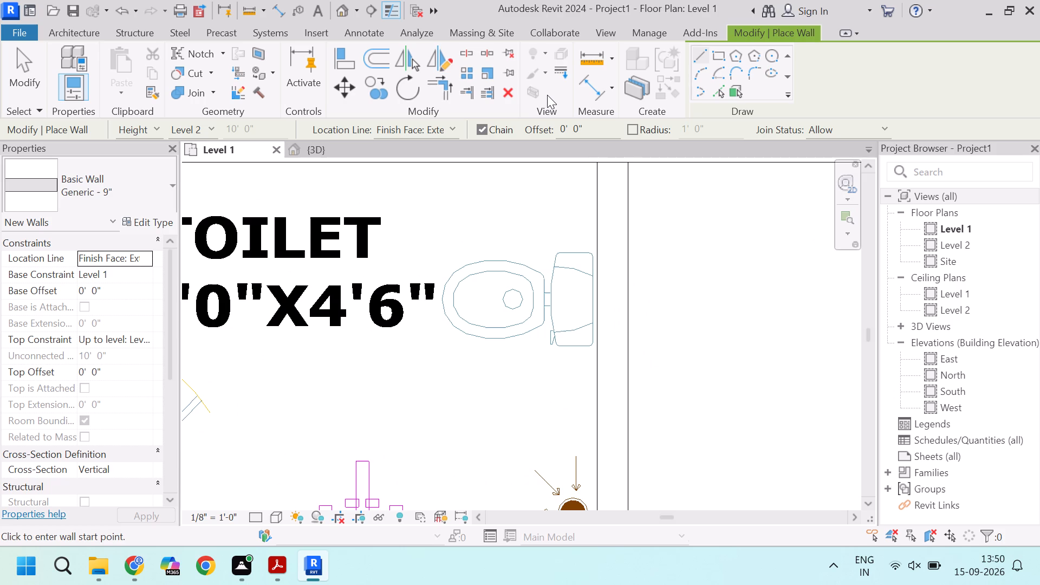
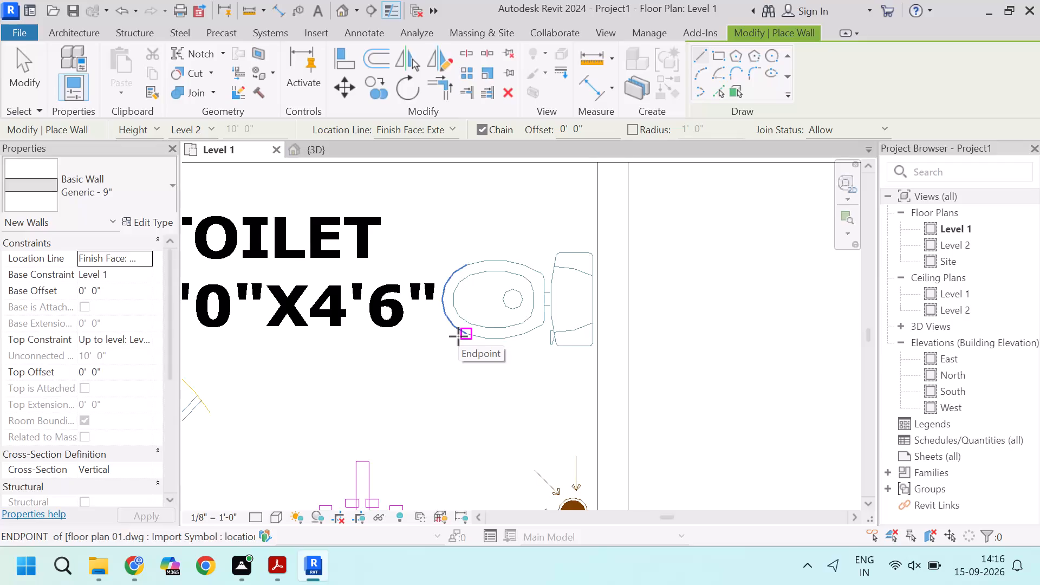
Duplicate the Generic - 9" basic wall type as Generic - 4.5".
scroll(477, 326, "down", 18)
scroll(218, 98, "up", 3)
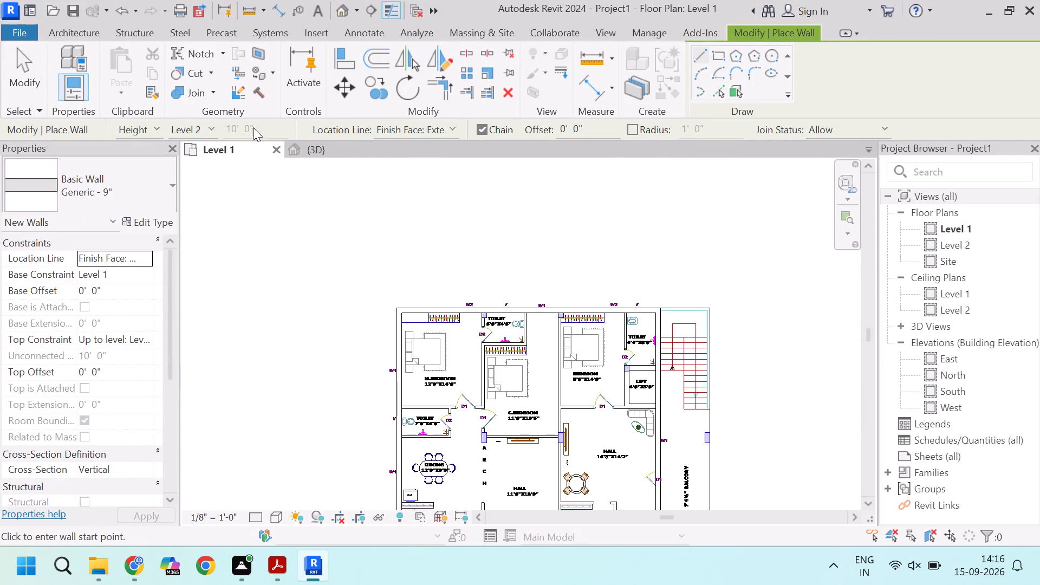
scroll(253, 127, "up", 1)
left_click(151, 222)
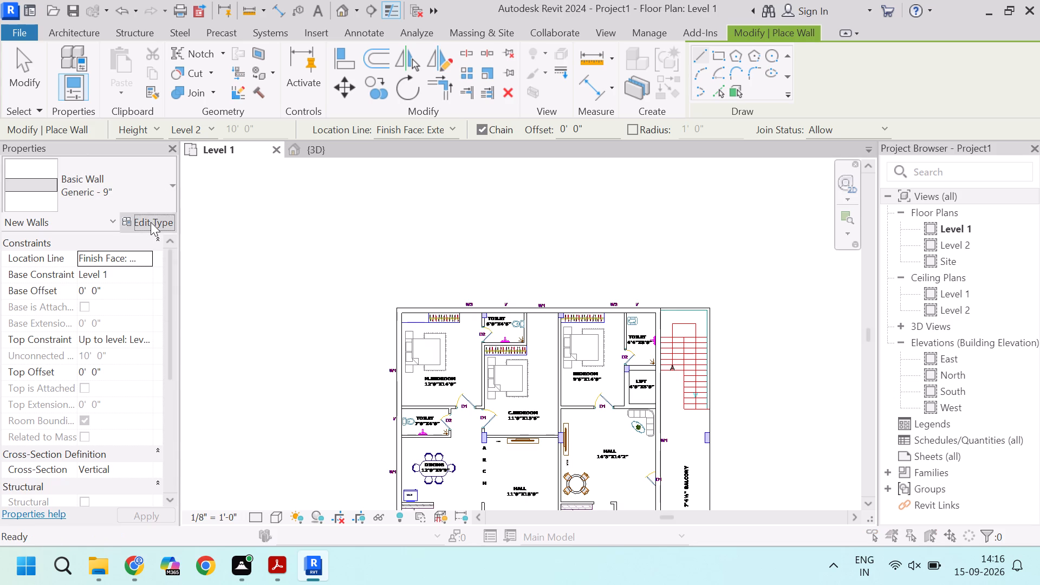
left_click(630, 99)
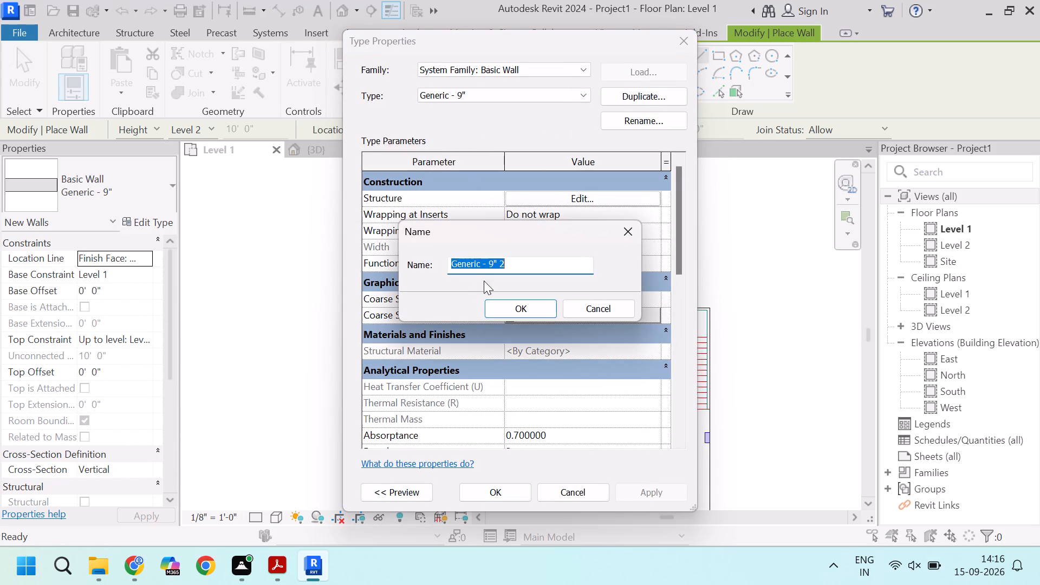
left_click_drag(503, 262, 488, 266)
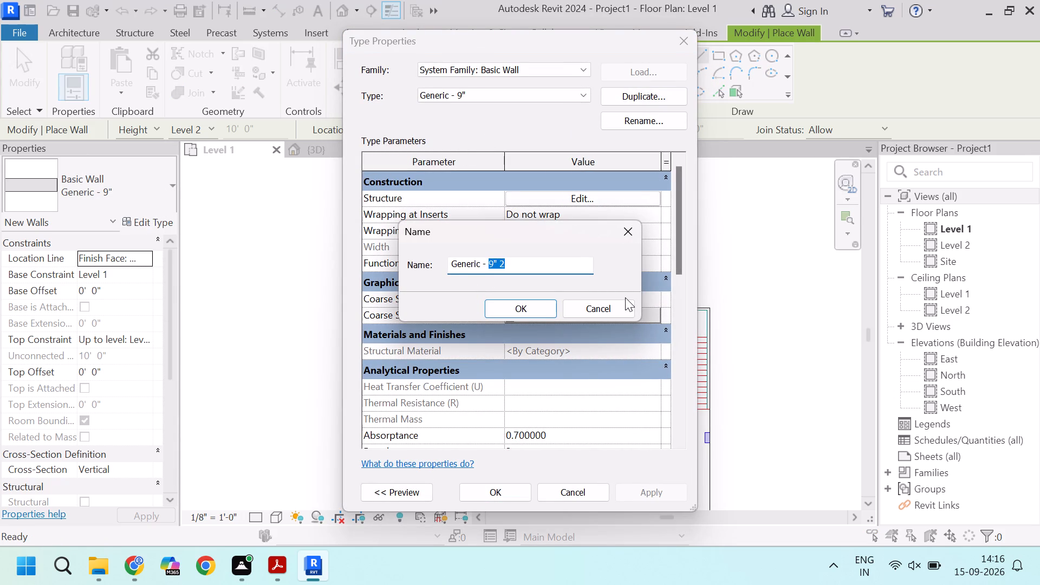
type("4.5")
key("shift+quotedbl")
left_click(536, 305)
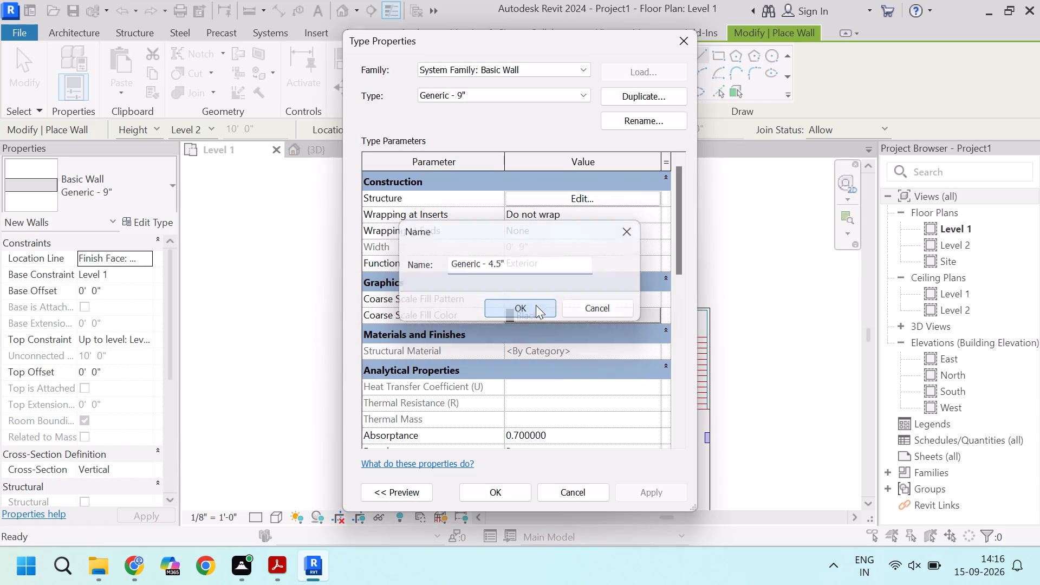
Set the new wall type's structure layer thickness to 4.5" and apply the type for the new walls.
left_click(574, 250)
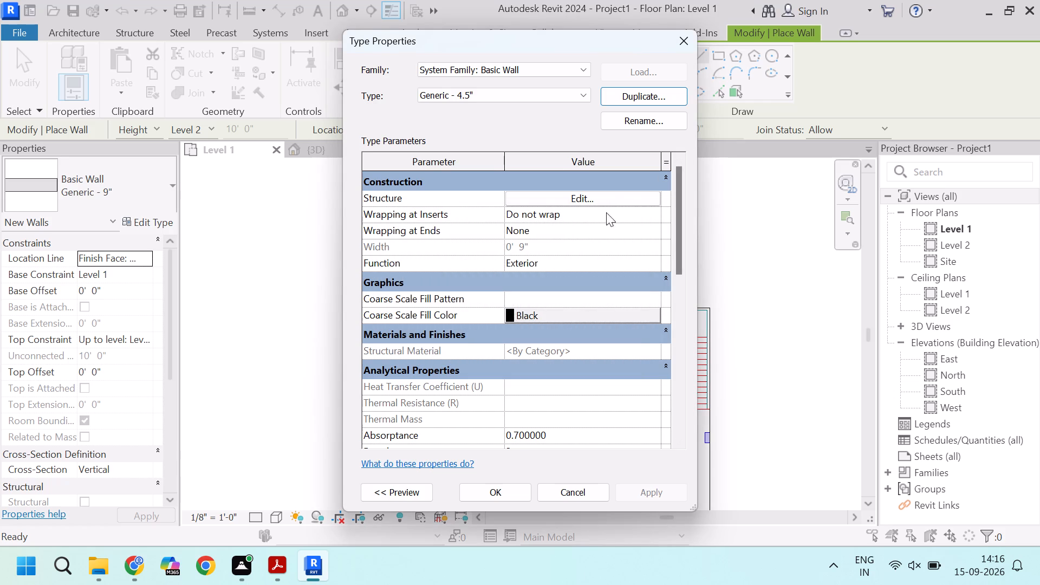
left_click(614, 195)
left_click(526, 234)
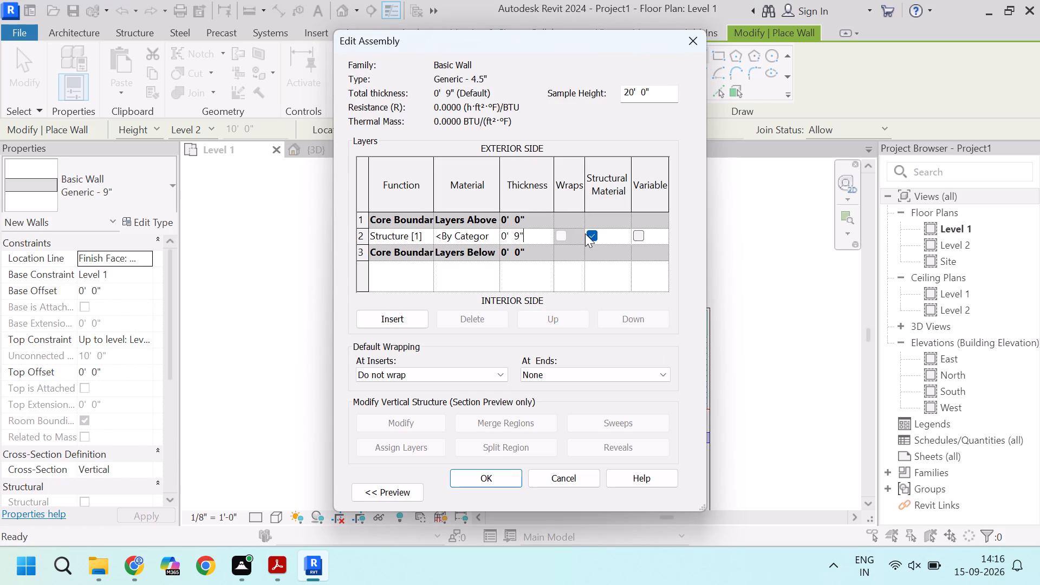
key("BackSpace")
key("BackSpace")
key("BackSpace")
key("BackSpace")
key("BackSpace")
key("BackSpace")
key("BackSpace")
key("BackSpace")
key("BackSpace")
key("BackSpace")
key("BackSpace")
key("BackSpace")
key("BackSpace")
type("4.5\"")
left_click(492, 479)
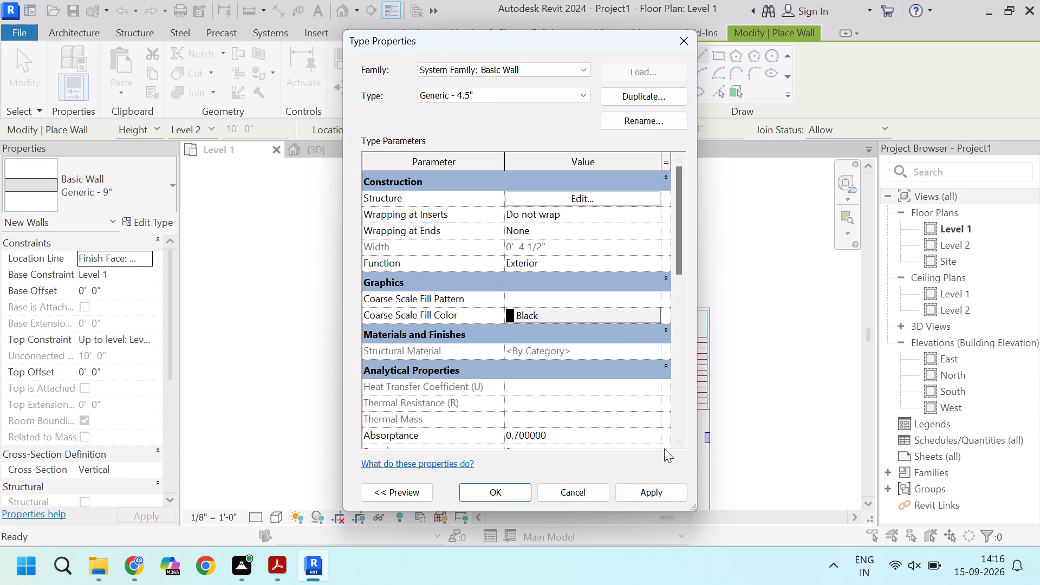
left_click(635, 487)
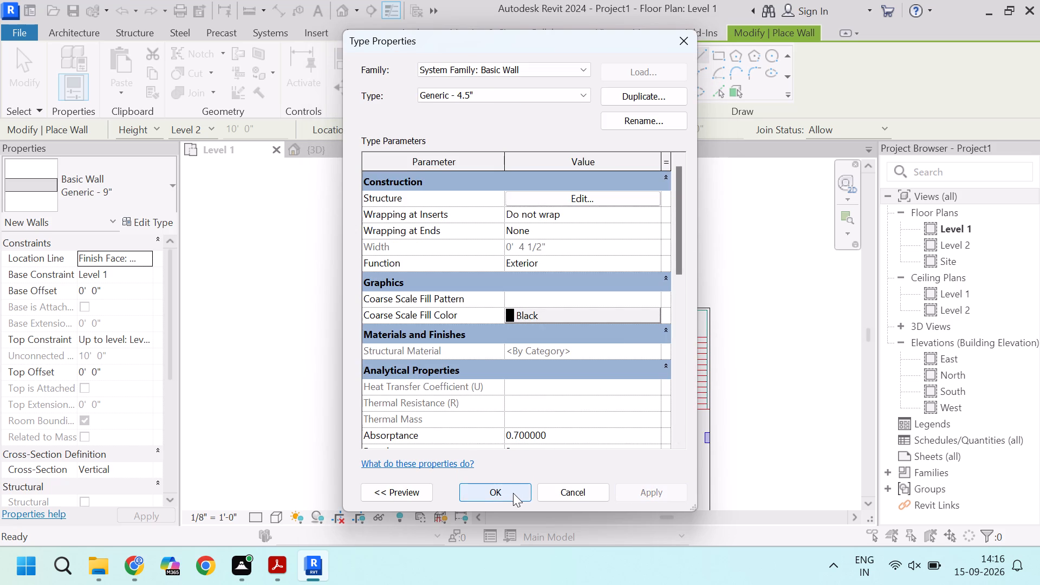
left_click(515, 493)
Look at the 3D view briefly, cancel the save reminder, and return to the Level 1 floor plan.
scroll(446, 291, "up", 4)
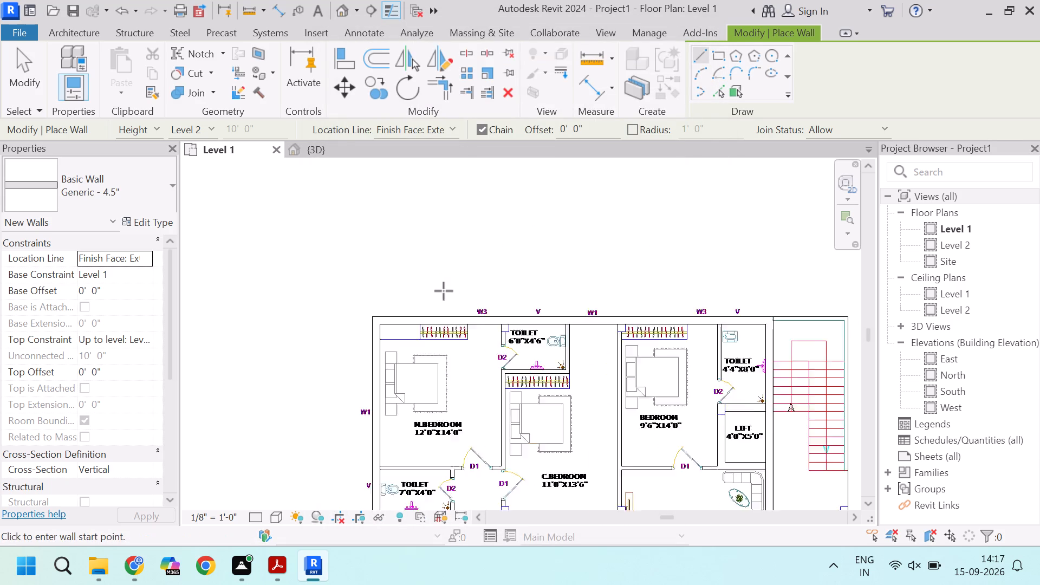
left_click(344, 140)
left_click(330, 151)
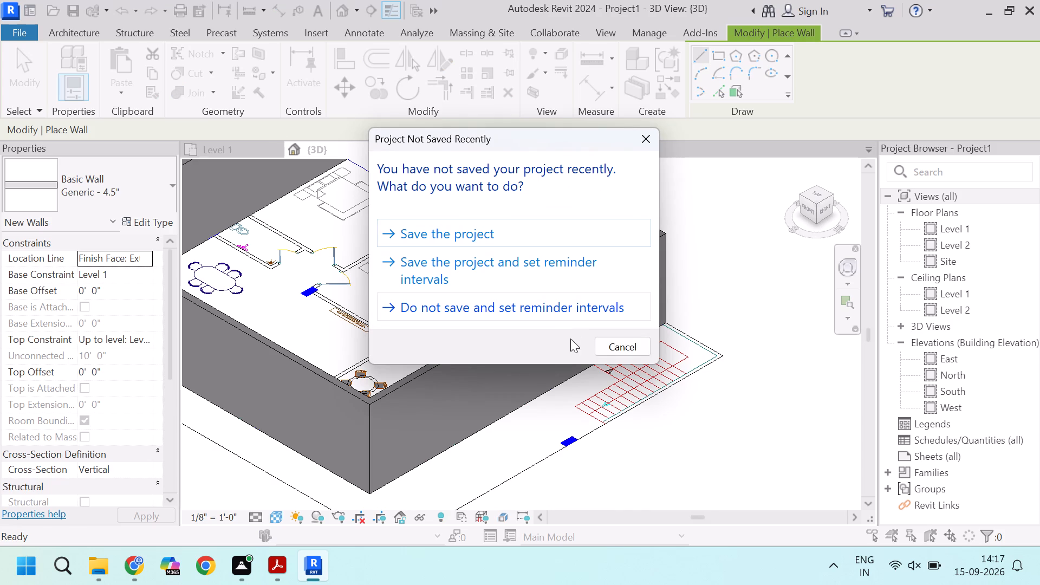
left_click(632, 349)
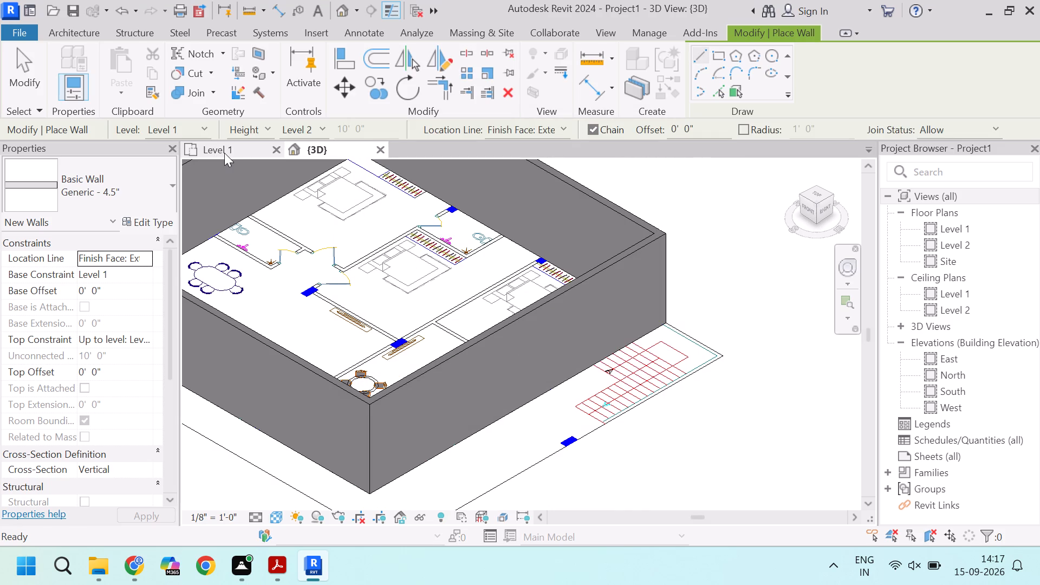
left_click(224, 153)
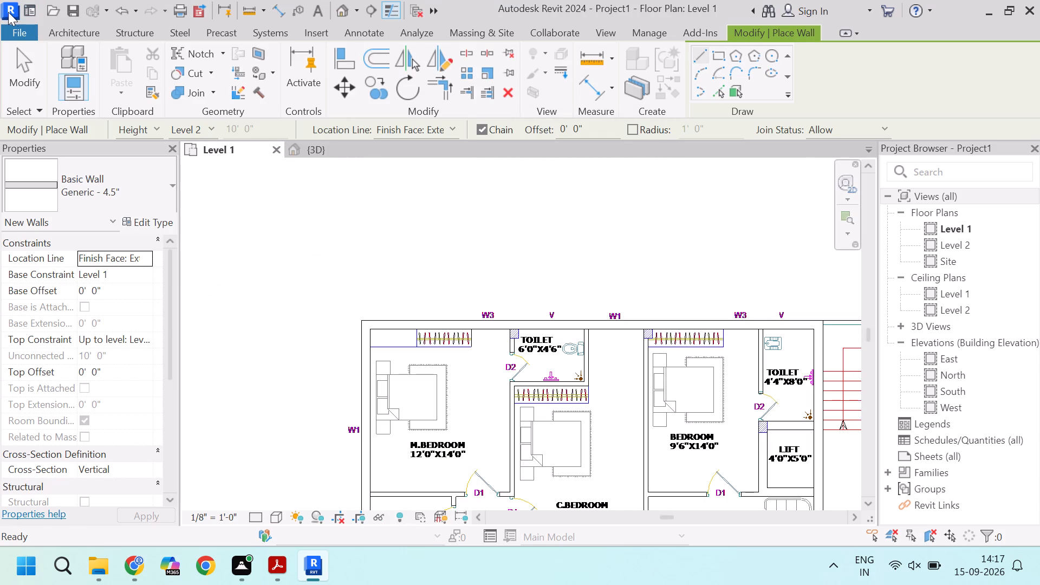
Save the project as Project3 in the INTERN folder under 1 CAD DESK and REVIT on the DATA (D:) drive.
left_click(13, 26)
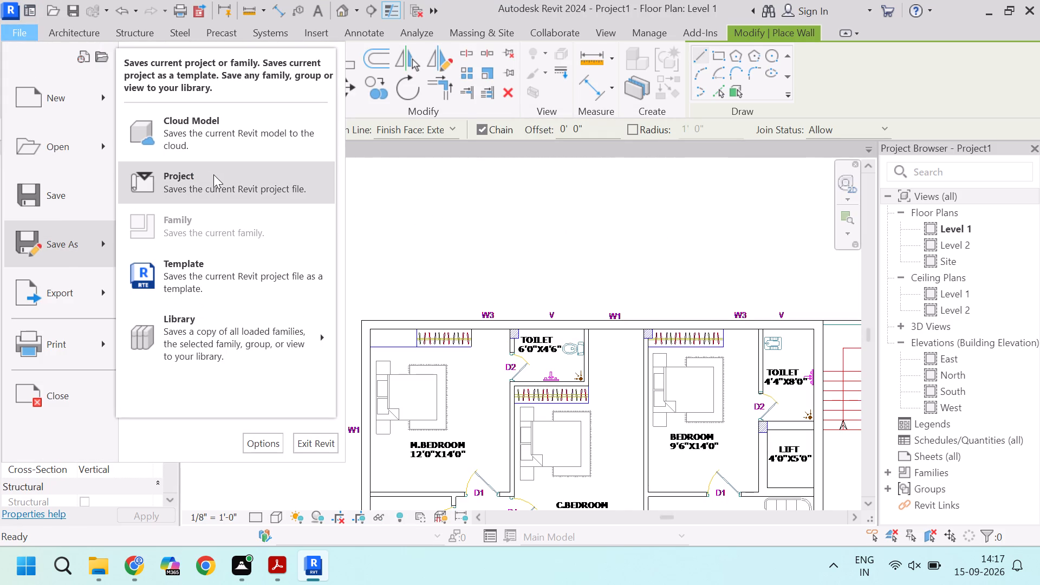
left_click(220, 186)
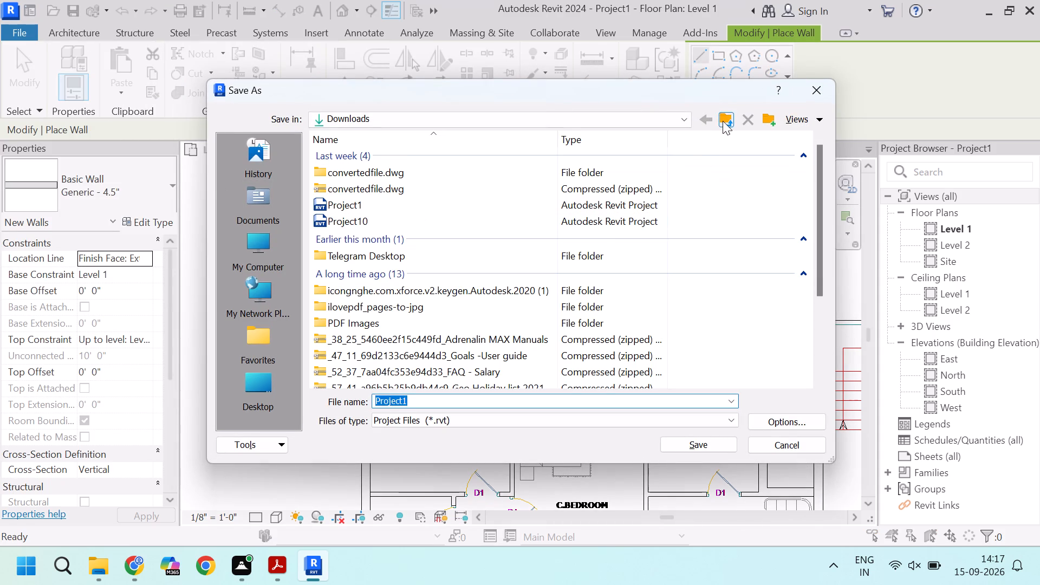
left_click(723, 121)
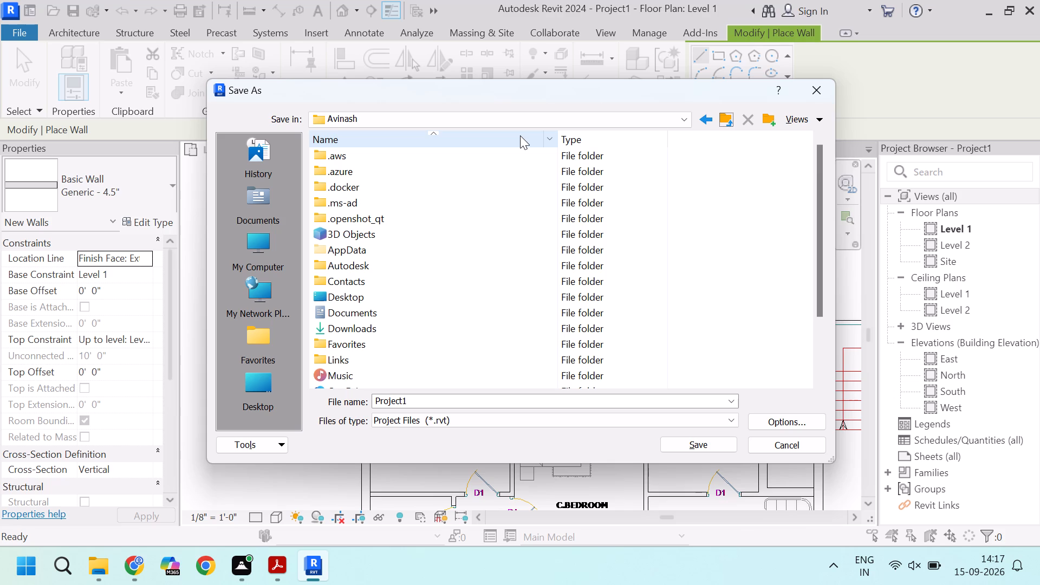
left_click(495, 125)
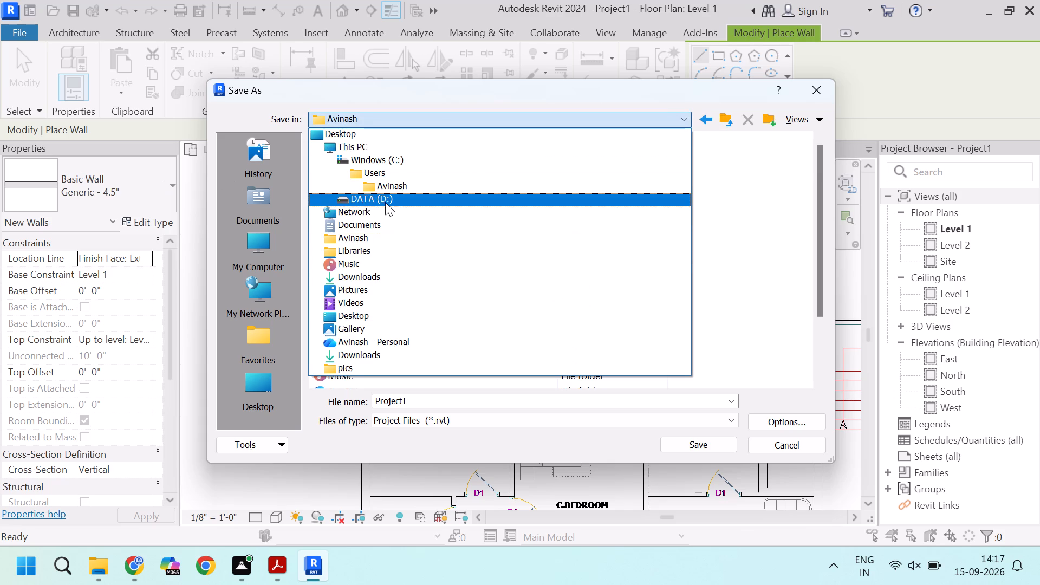
left_click(385, 202)
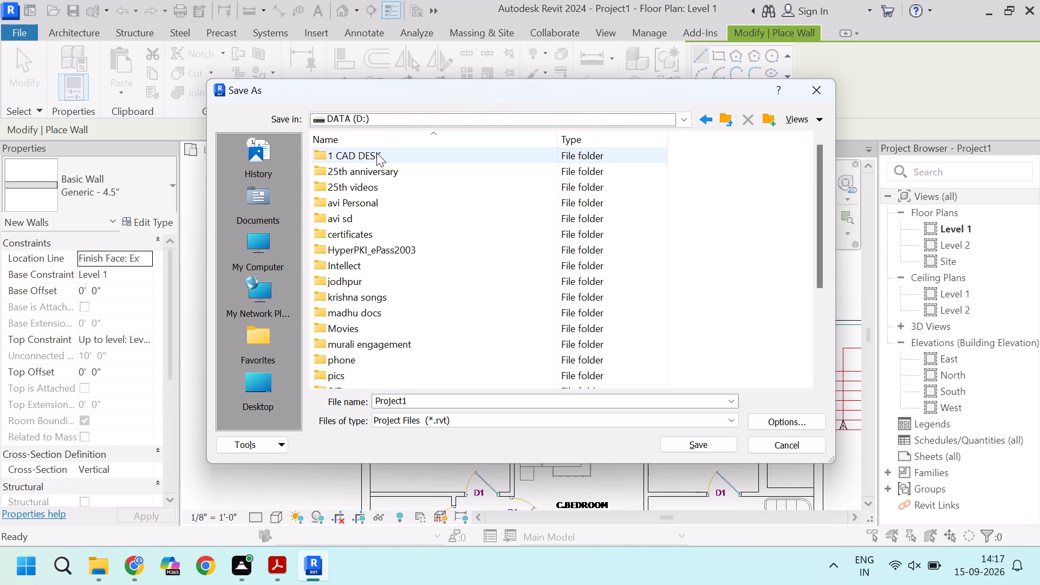
double_click(376, 153)
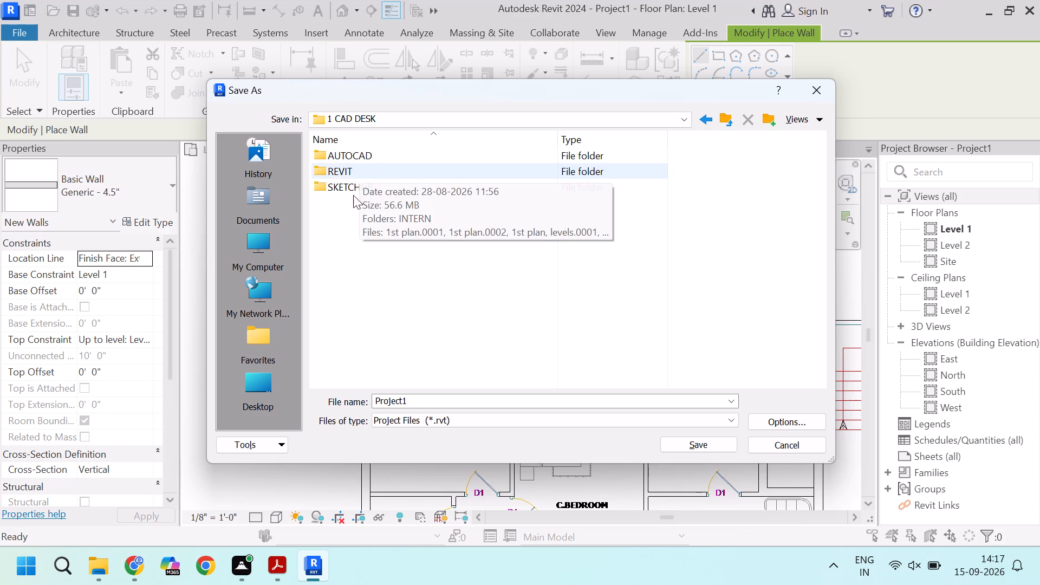
double_click(356, 163)
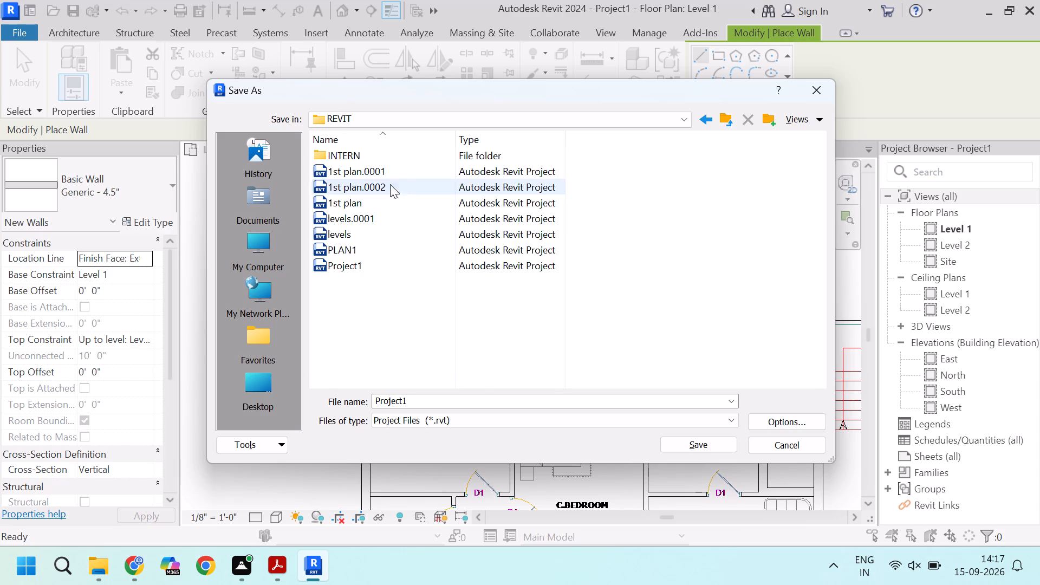
double_click(367, 154)
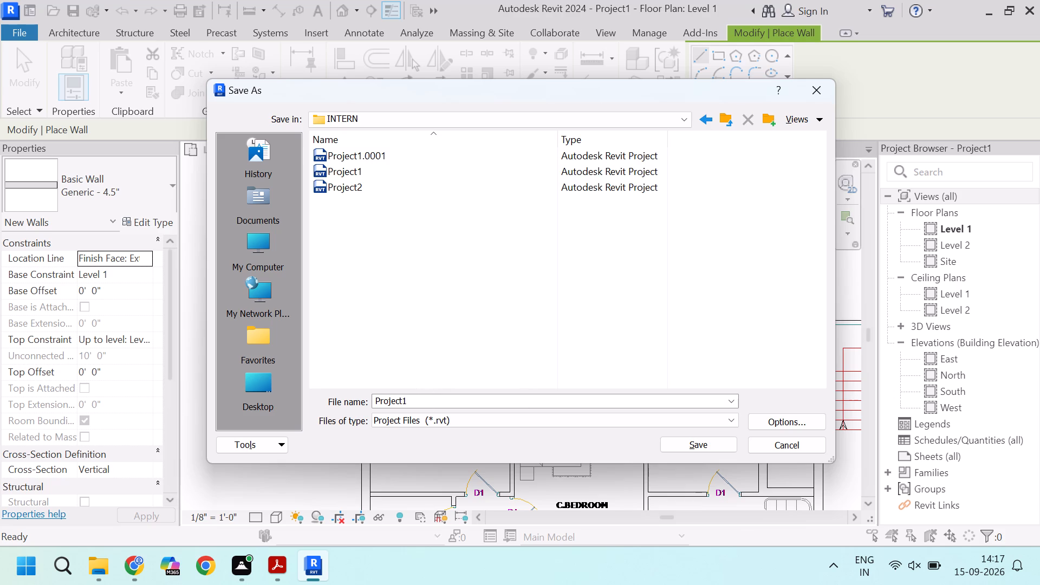
left_click_drag(414, 404, 400, 404)
left_click_drag(415, 396, 401, 396)
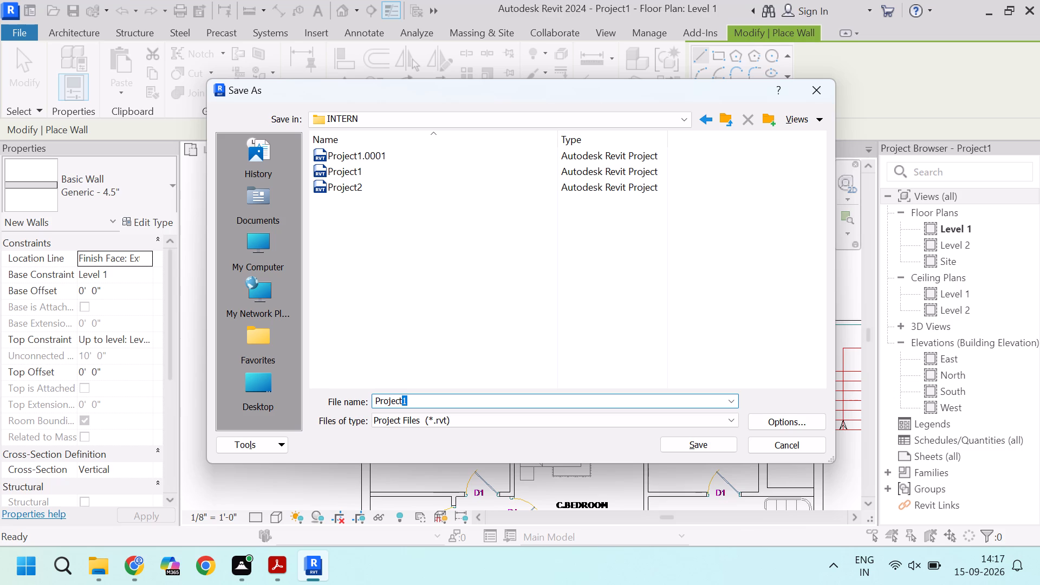
key("3")
left_click(686, 438)
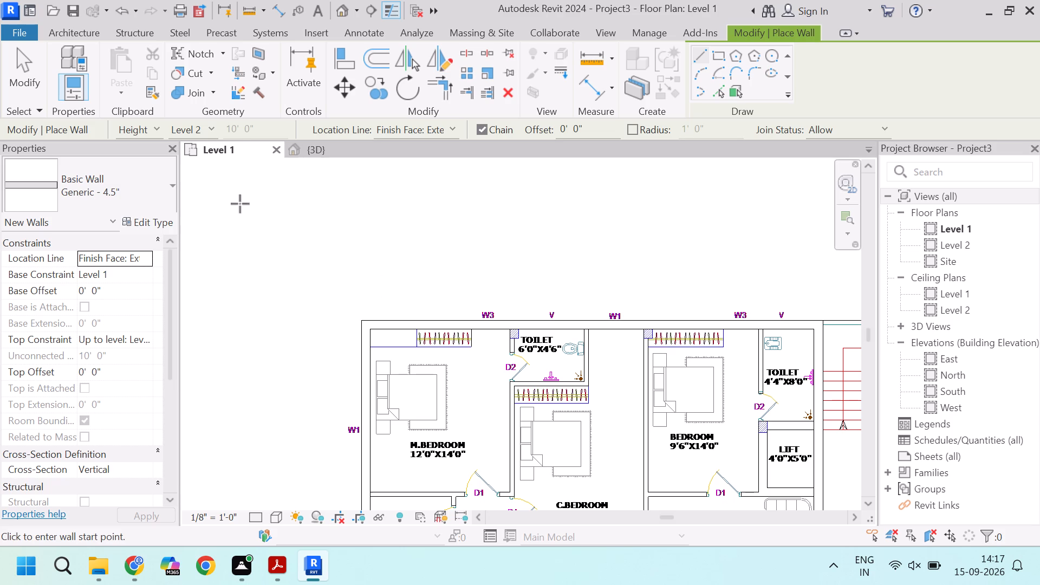
Draw a Generic - 4.5" wall along the master bedroom's south side, from the west exterior wall to the corner beside C.Bedroom.
scroll(383, 248, "down", 4)
scroll(355, 393, "up", 11)
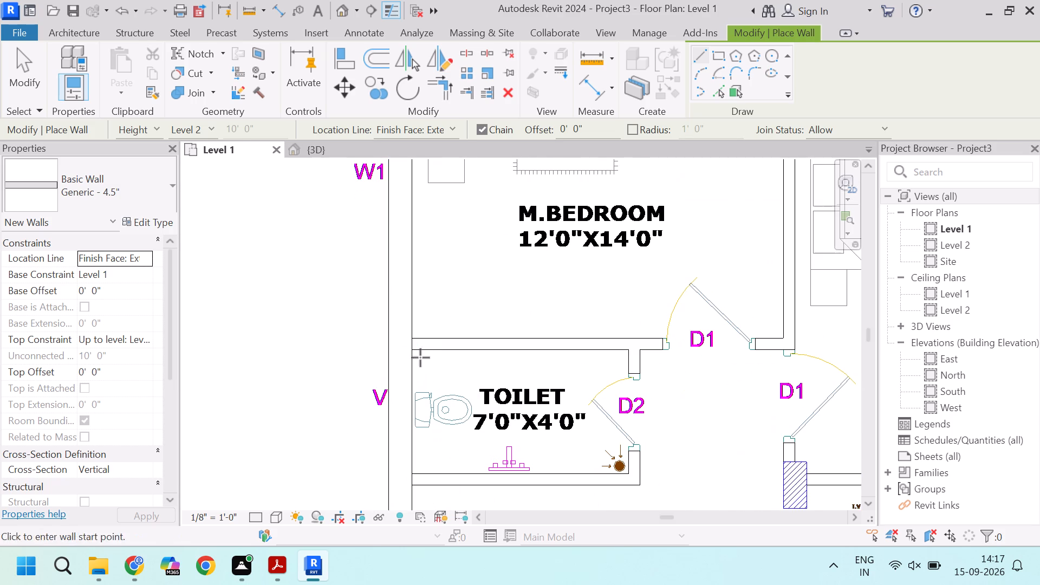
left_click(414, 351)
key("Escape")
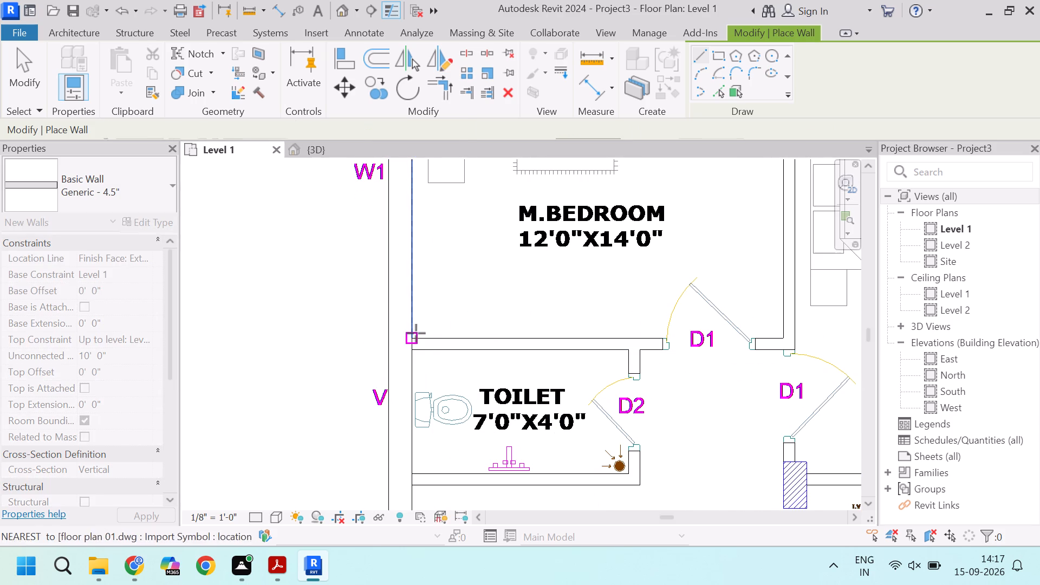
left_click(416, 333)
scroll(642, 323, "down", 5)
scroll(716, 327, "up", 8)
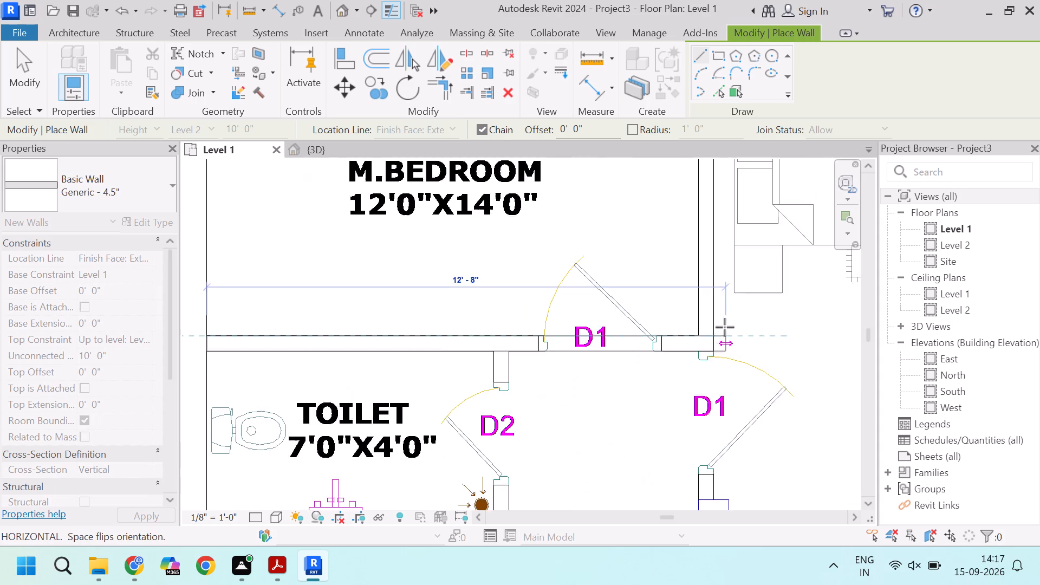
scroll(725, 327, "up", 2)
left_click(713, 349)
Continue the wall north between M.Bedroom and C.Bedroom to the corner below the 6'0"X4'6" toilet, and end the chain.
scroll(708, 289, "down", 10)
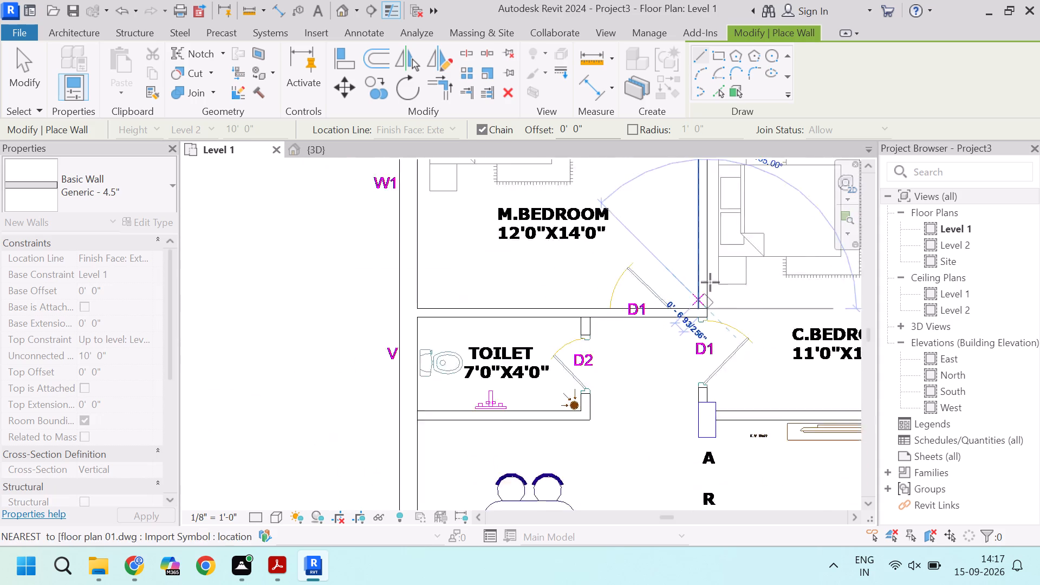
scroll(710, 282, "down", 1)
scroll(707, 190, "up", 2)
middle_click_drag(707, 193, 704, 321)
scroll(708, 322, "up", 8)
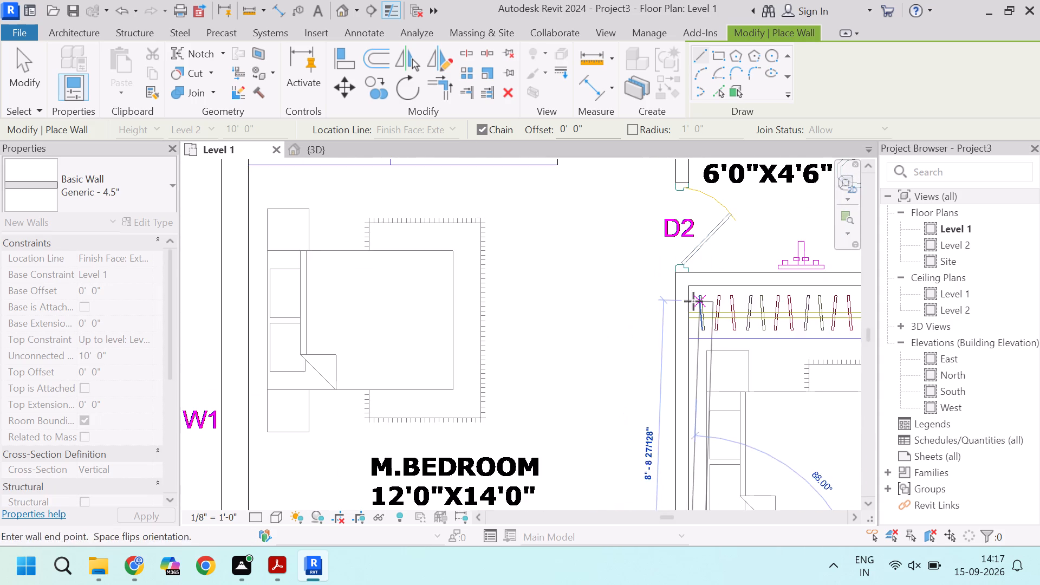
scroll(693, 301, "up", 2)
left_click(679, 265)
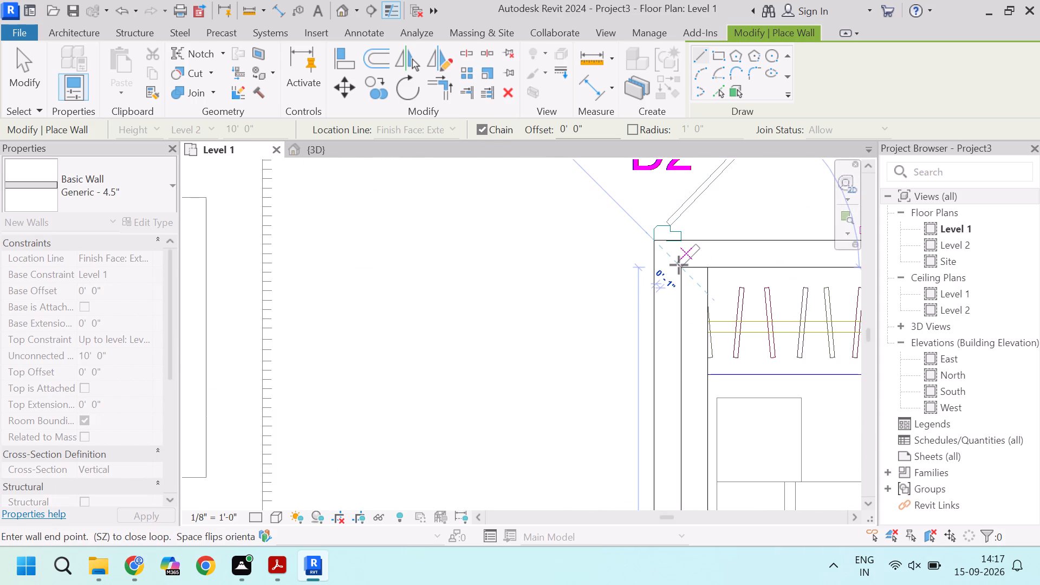
scroll(679, 265, "down", 6)
scroll(679, 265, "up", 3)
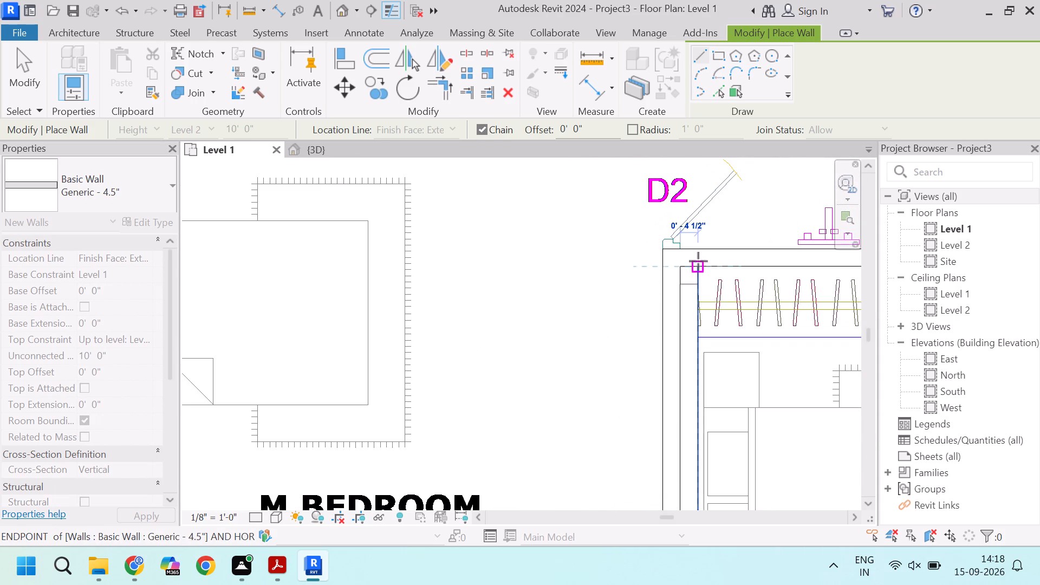
key("Escape")
Draw a Generic - 4.5" wall along the south side of the 6'0"X4'6" toilet, from its southwest corner to its southeast corner.
scroll(603, 257, "down", 3)
scroll(642, 251, "up", 4)
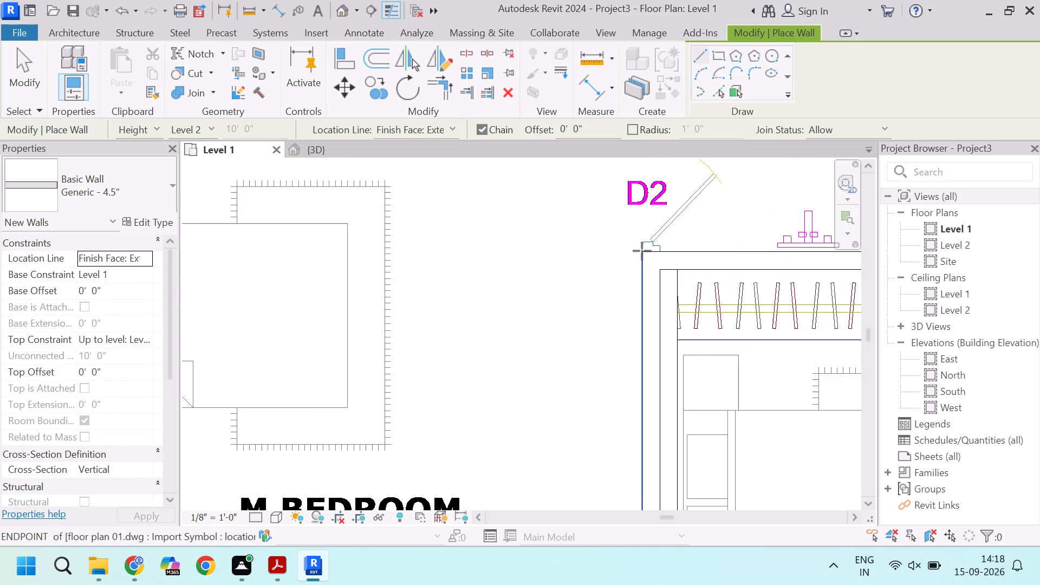
left_click(642, 251)
scroll(686, 246, "down", 11)
scroll(717, 245, "up", 9)
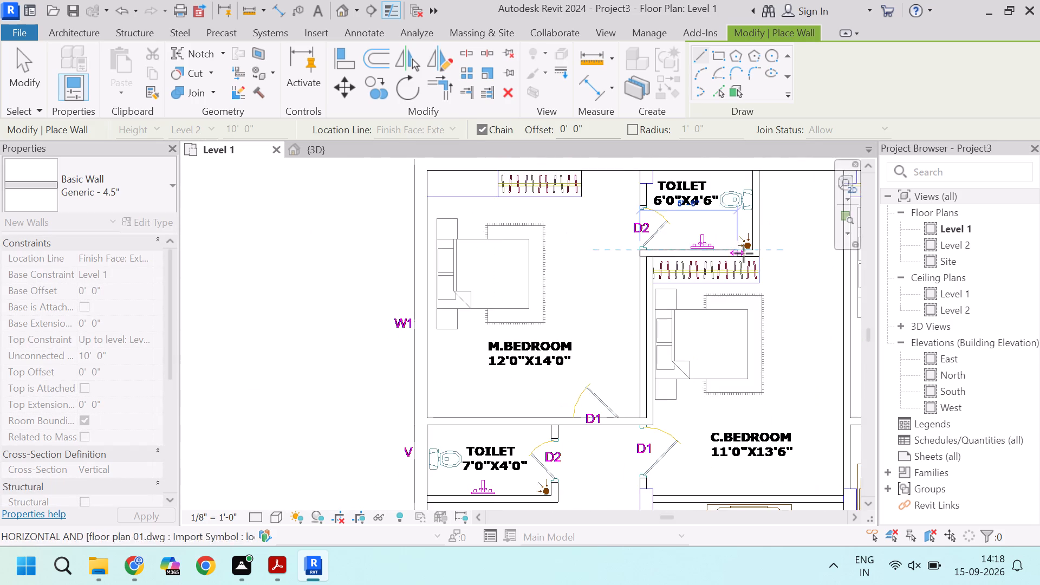
scroll(754, 256, "up", 4)
left_click(769, 251)
Continue the wall north along the east side of the 6'0"X4'6" toilet to the north exterior wall, and end the Wall command.
scroll(769, 251, "down", 7)
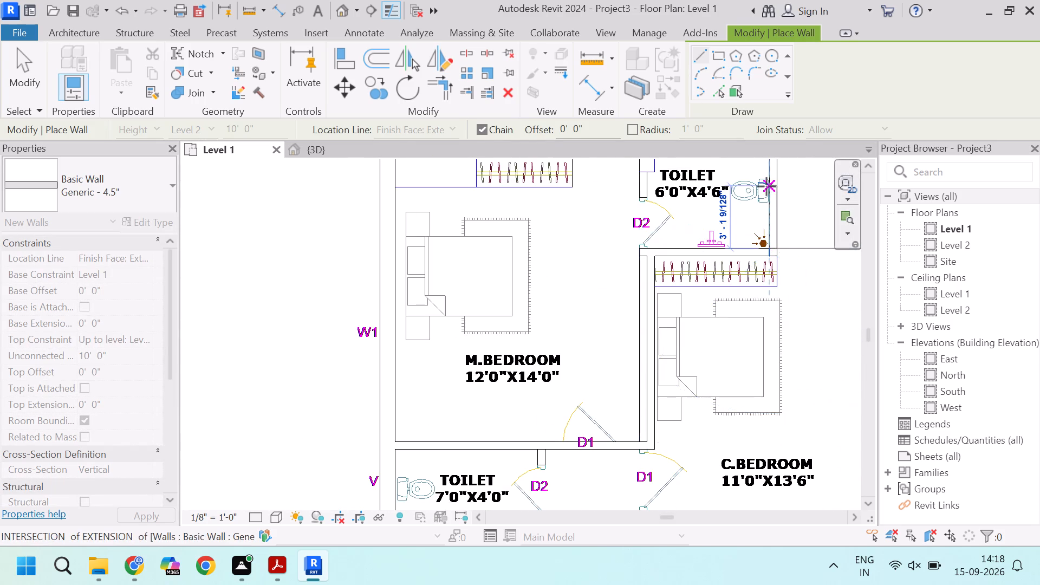
middle_click_drag(766, 186, 759, 308)
scroll(759, 309, "up", 5)
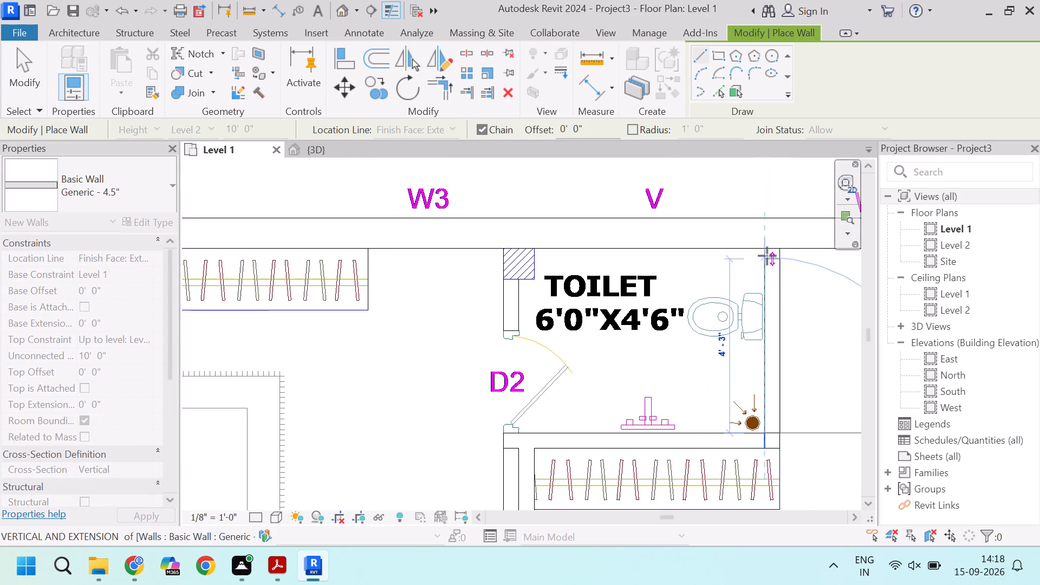
left_click(766, 252)
key("Escape")
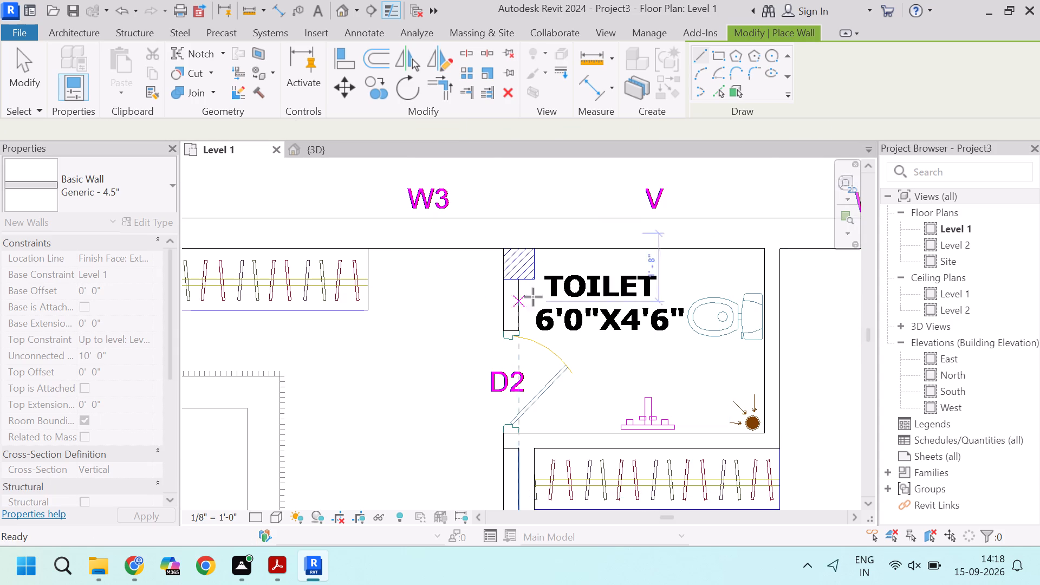
scroll(570, 276, "down", 4)
scroll(529, 367, "up", 4)
key("Escape")
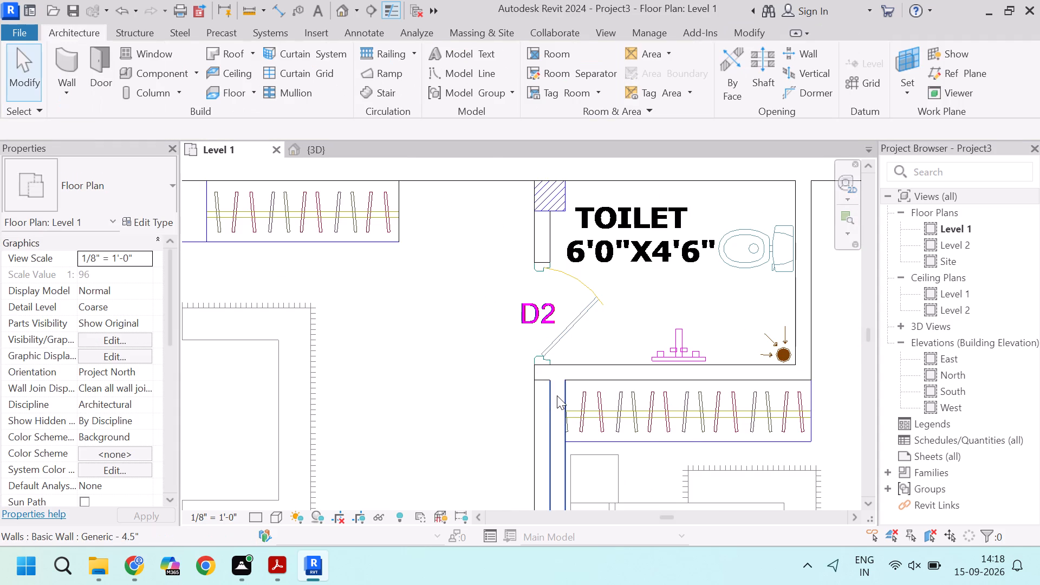
Move the wall between M.Bedroom and C.Bedroom west by its own thickness so it lines up with the toilet wall's west end.
scroll(571, 389, "down", 4)
scroll(562, 433, "up", 2)
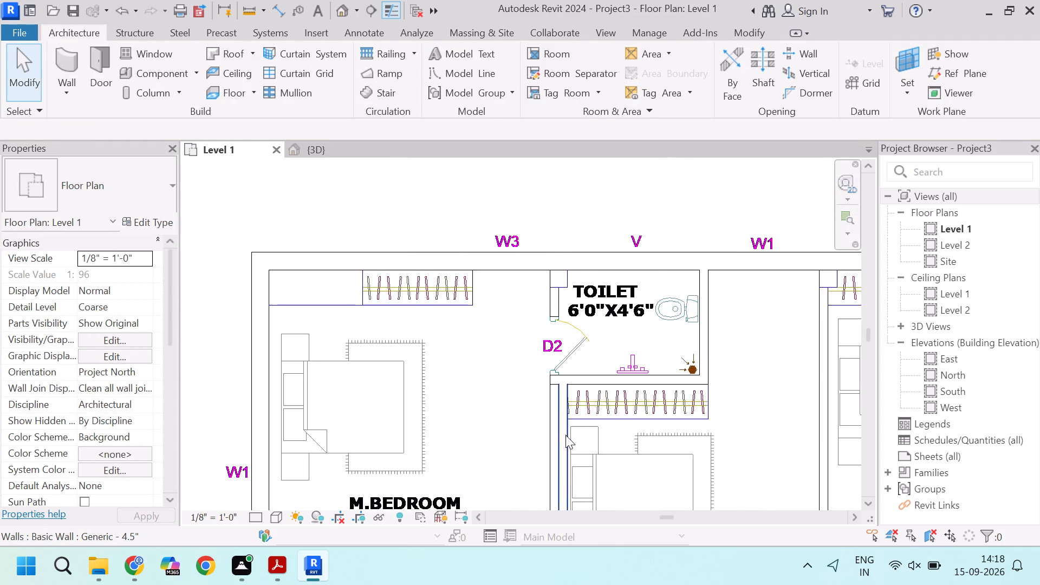
scroll(565, 435, "up", 2)
left_click(569, 414)
scroll(569, 409, "up", 5)
scroll(571, 350, "up", 3)
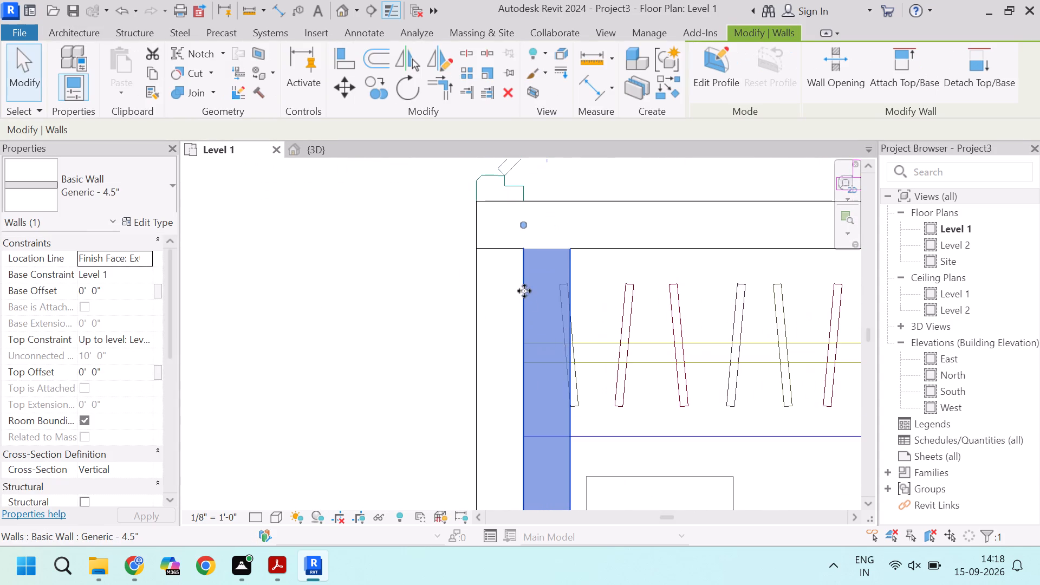
scroll(522, 290, "down", 4)
scroll(545, 282, "up", 4)
key("m")
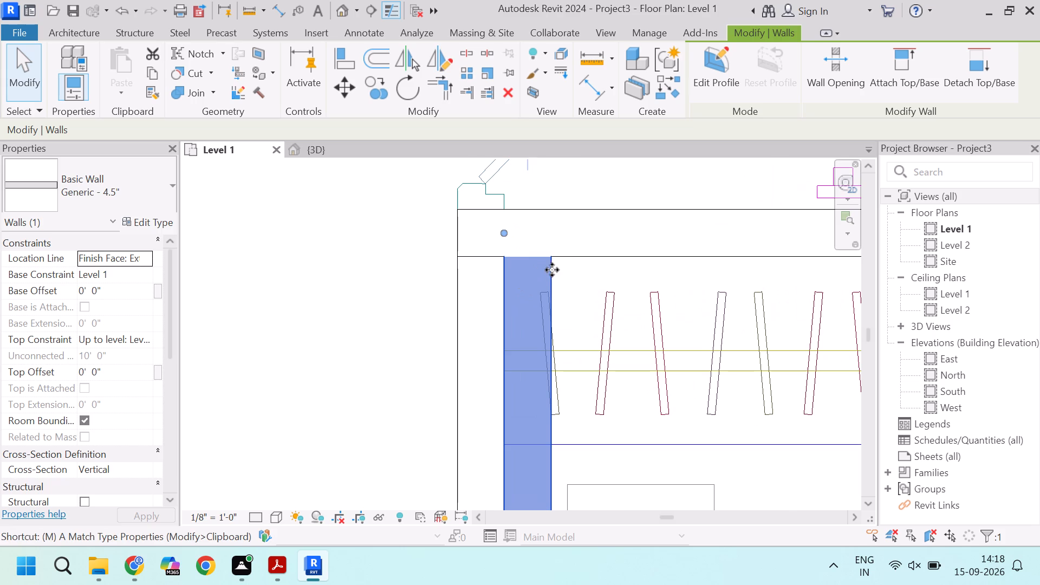
key("v")
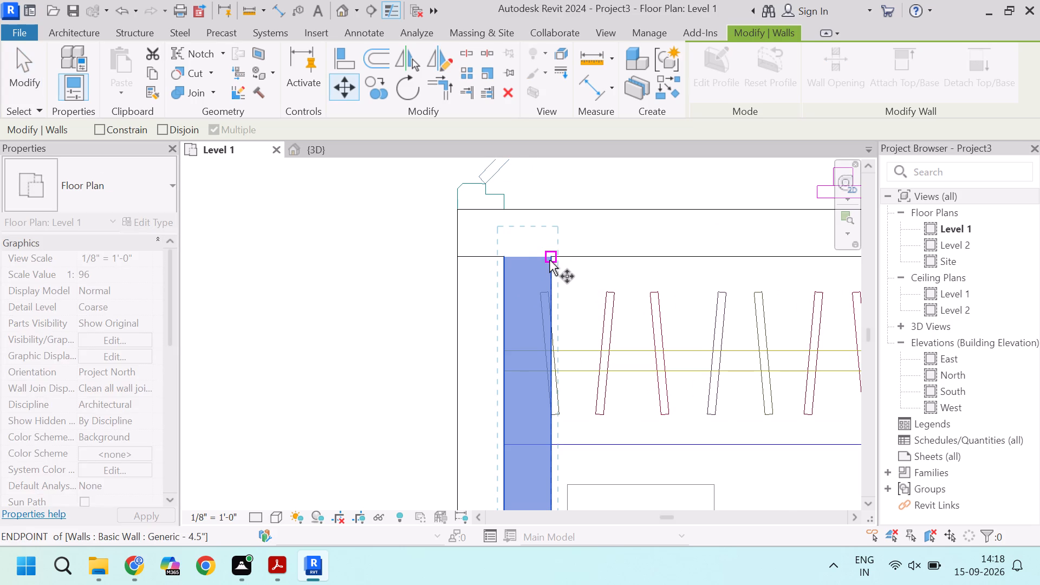
left_click(550, 258)
left_click(508, 261)
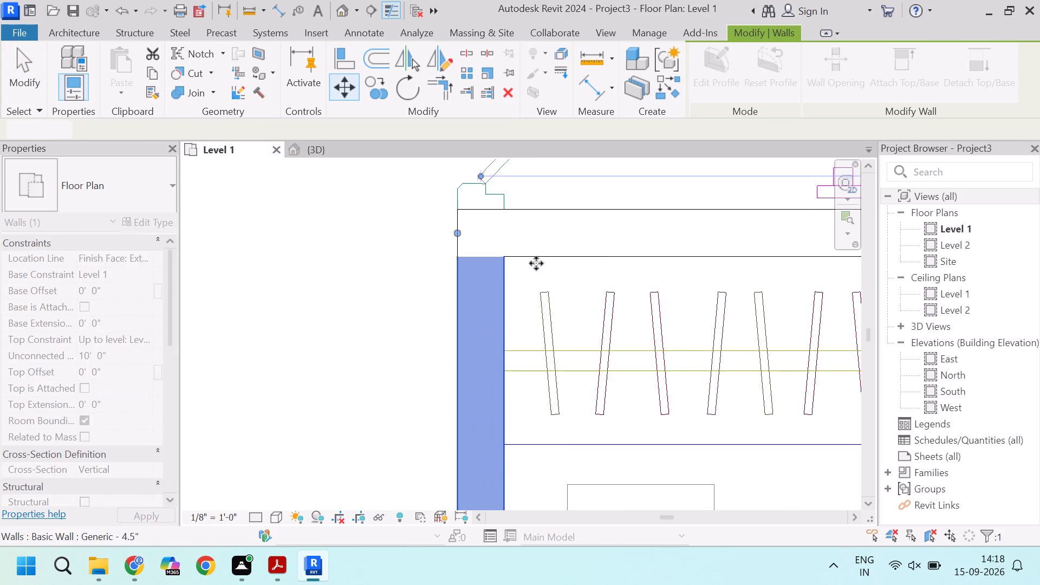
key("Escape")
Inspect the wall between M.Bedroom and C.Bedroom and its junction with the south wall of the 6'0"X4'6" toilet.
scroll(557, 242, "down", 13)
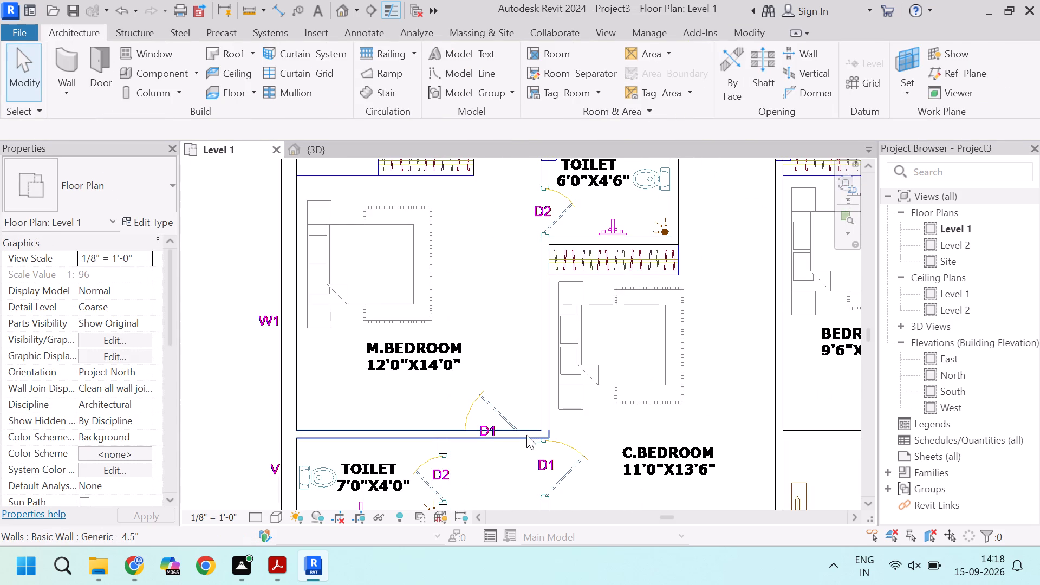
scroll(540, 378, "down", 5)
scroll(561, 287, "up", 3)
scroll(619, 311, "up", 5)
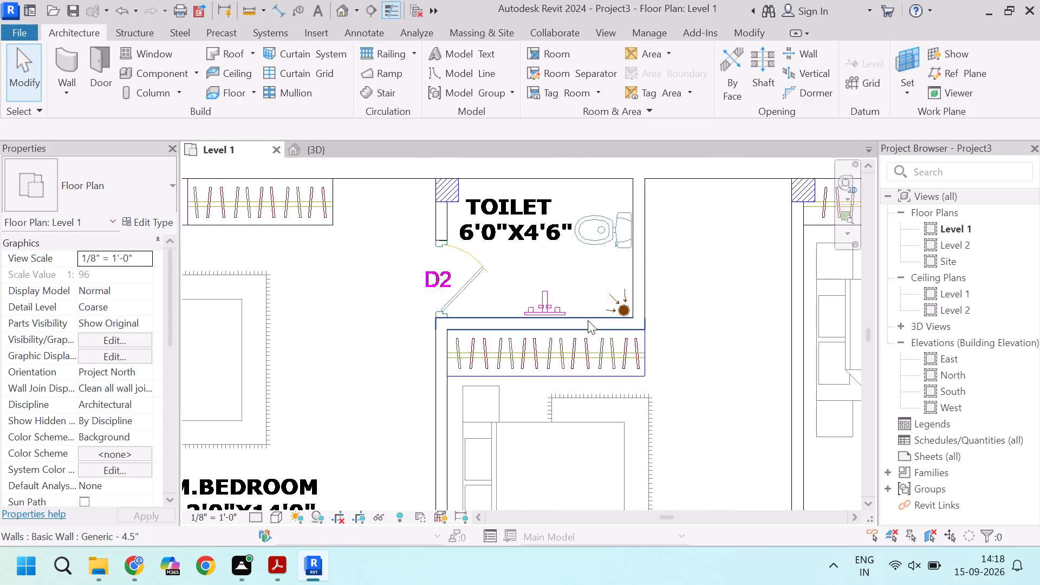
scroll(436, 222, "up", 3)
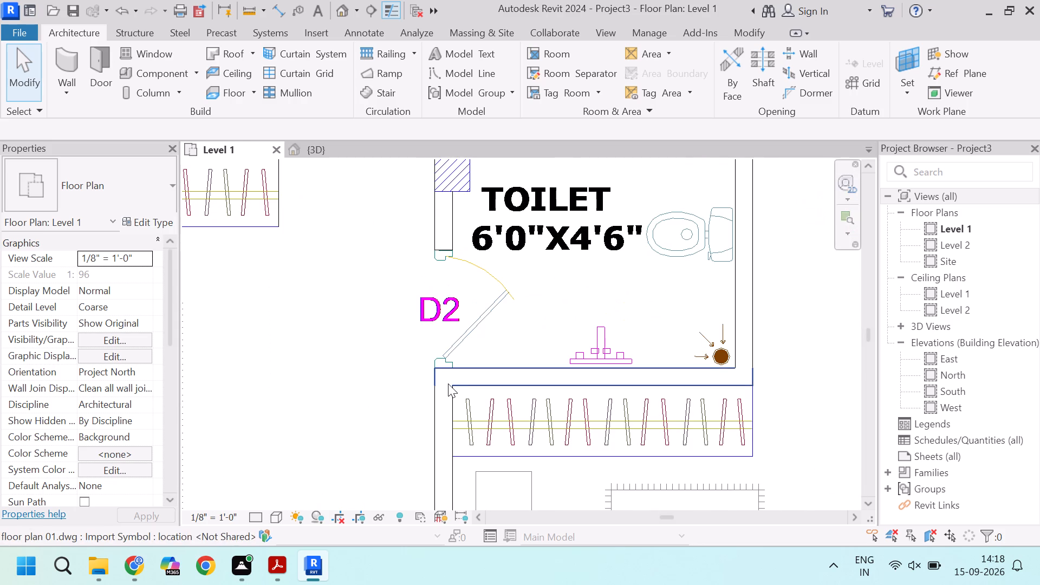
left_click(450, 407)
scroll(435, 381, "down", 4)
scroll(417, 371, "up", 3)
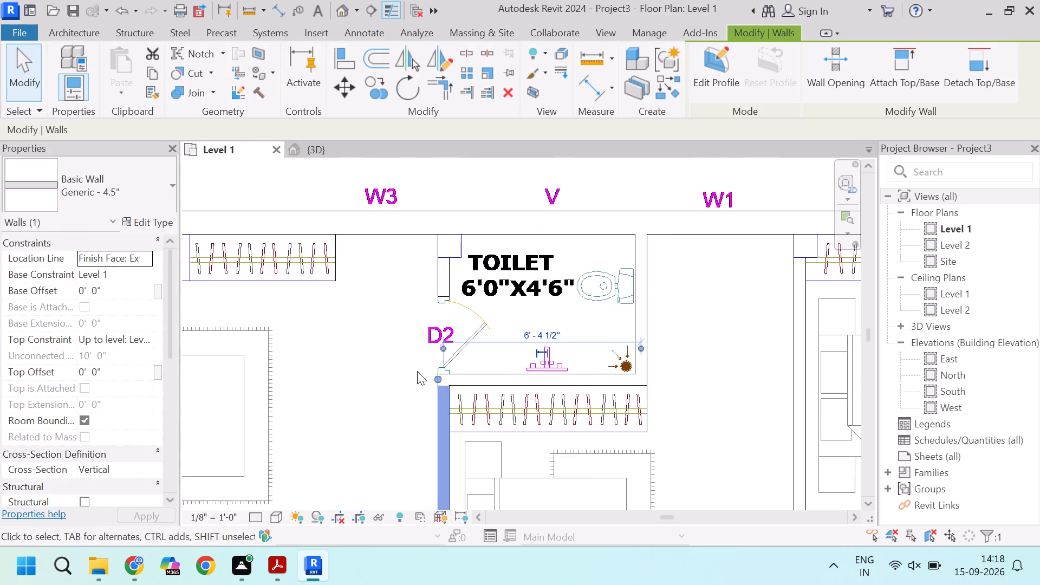
scroll(443, 380, "down", 8)
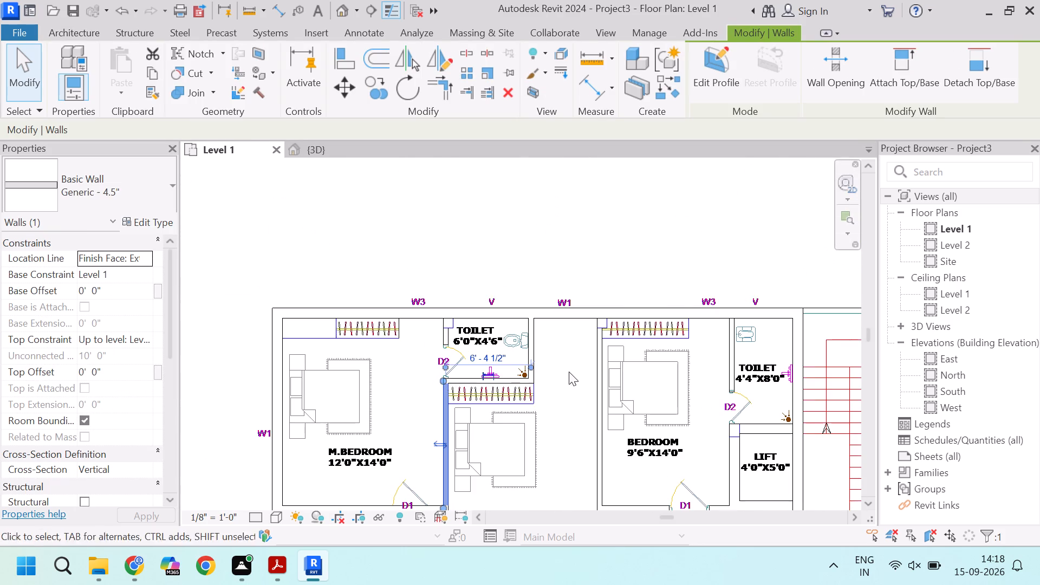
scroll(424, 357, "up", 4)
scroll(498, 376, "up", 4)
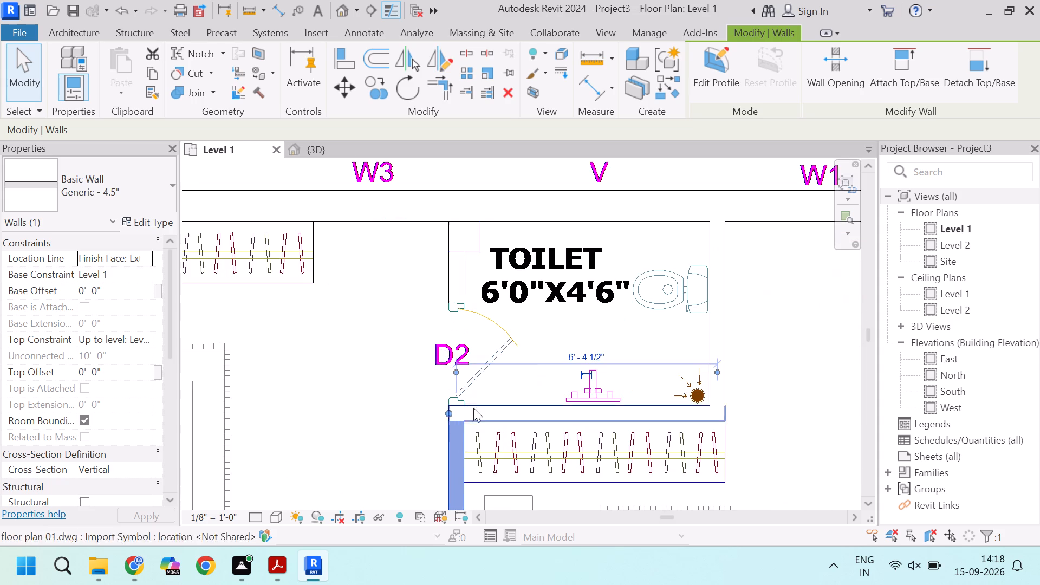
scroll(458, 389, "down", 11)
key("Escape")
Examine the plan around M.Bedroom, the 7'0"X4'0" toilet, C.Bedroom and the Hall for traced and remaining interior walls.
scroll(381, 402, "up", 3)
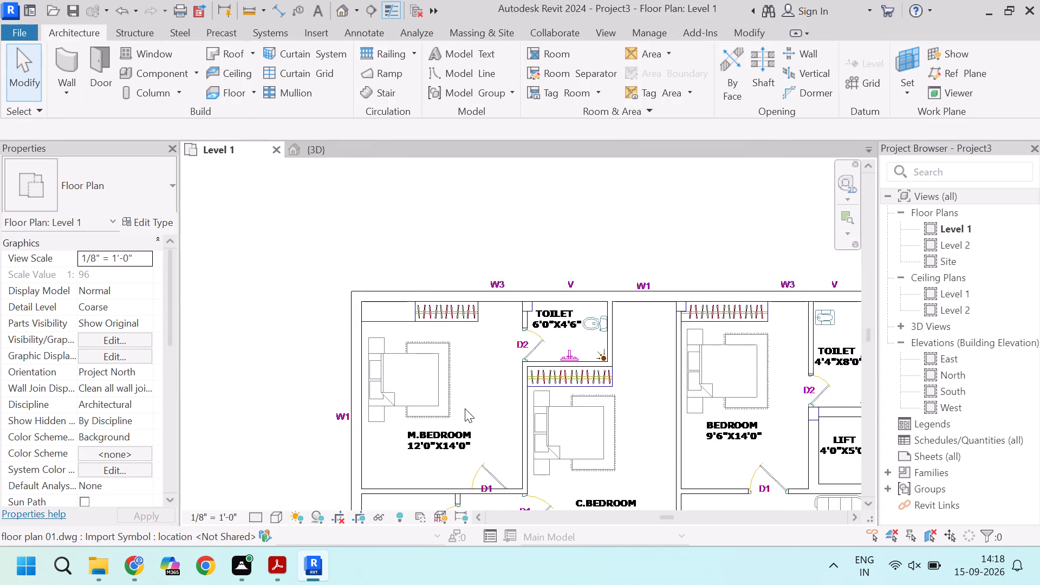
scroll(465, 408, "down", 3)
scroll(506, 473, "up", 7)
scroll(500, 431, "down", 6)
scroll(485, 447, "up", 6)
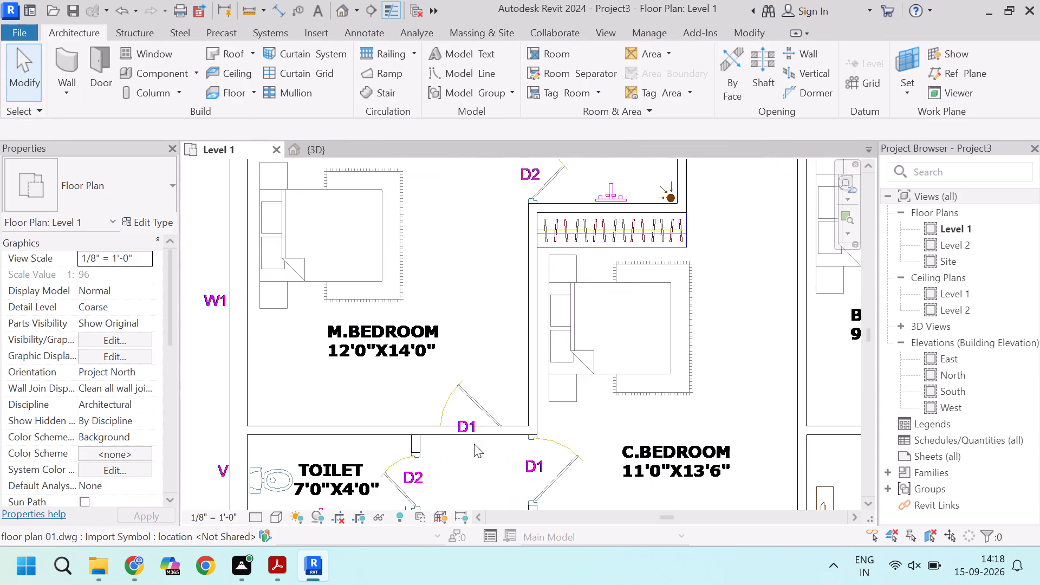
scroll(481, 433, "up", 2)
scroll(543, 406, "down", 5)
scroll(538, 416, "up", 5)
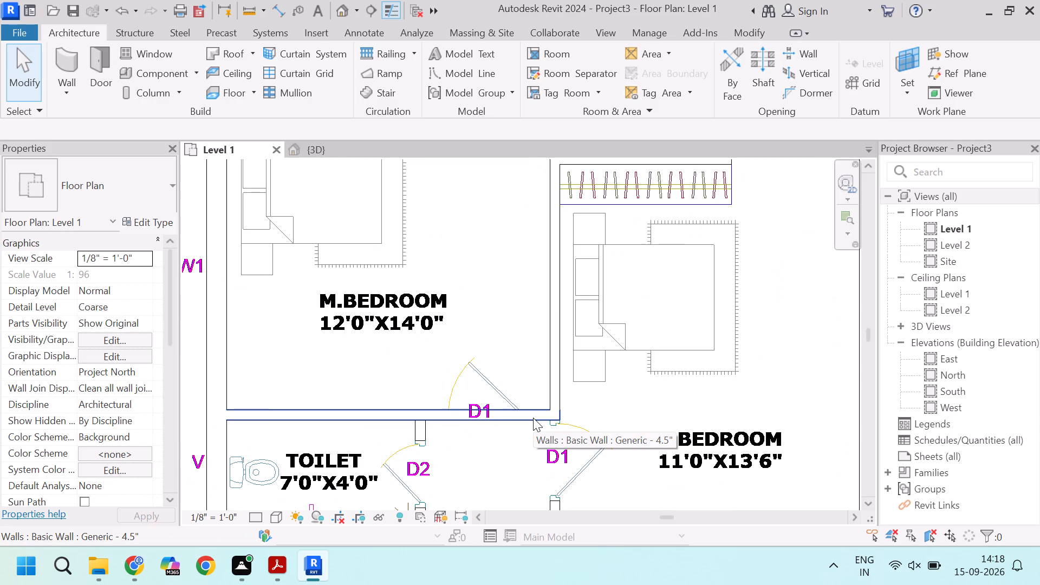
scroll(533, 418, "down", 6)
scroll(528, 425, "up", 3)
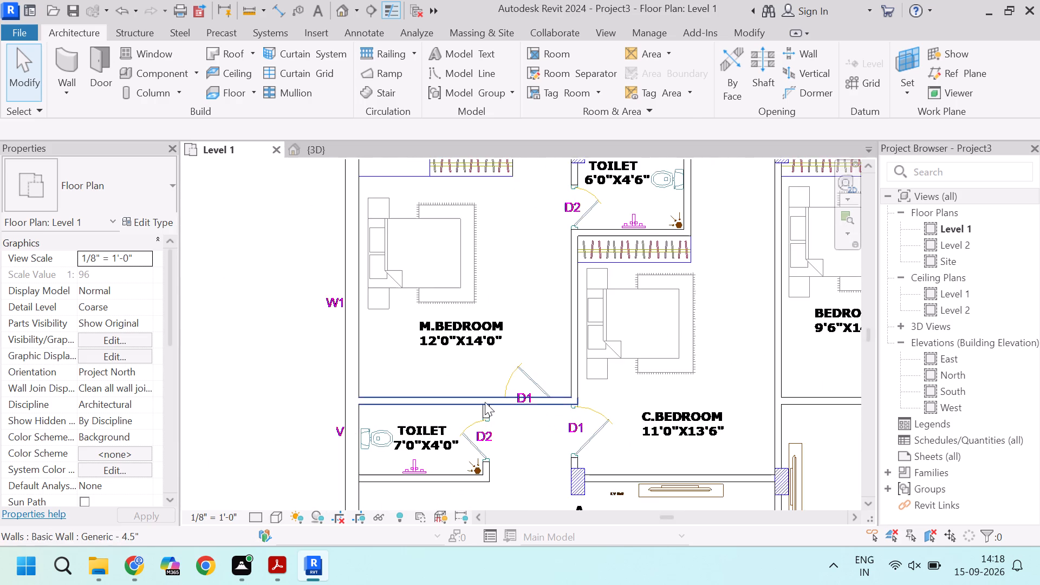
scroll(485, 402, "up", 4)
scroll(468, 429, "down", 9)
scroll(459, 465, "up", 7)
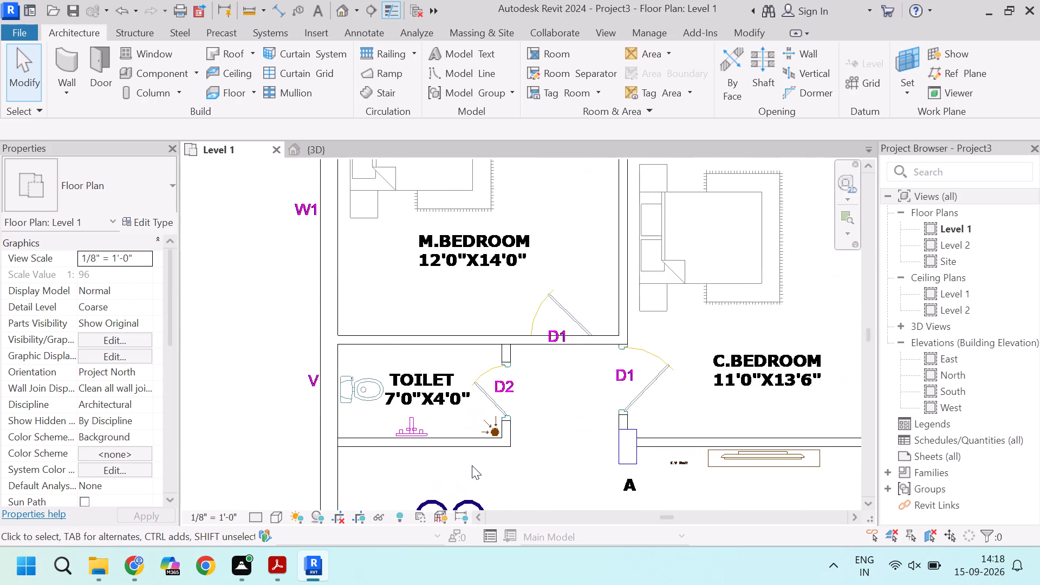
scroll(460, 490, "up", 4)
scroll(441, 454, "down", 5)
scroll(492, 418, "up", 3)
scroll(435, 386, "down", 5)
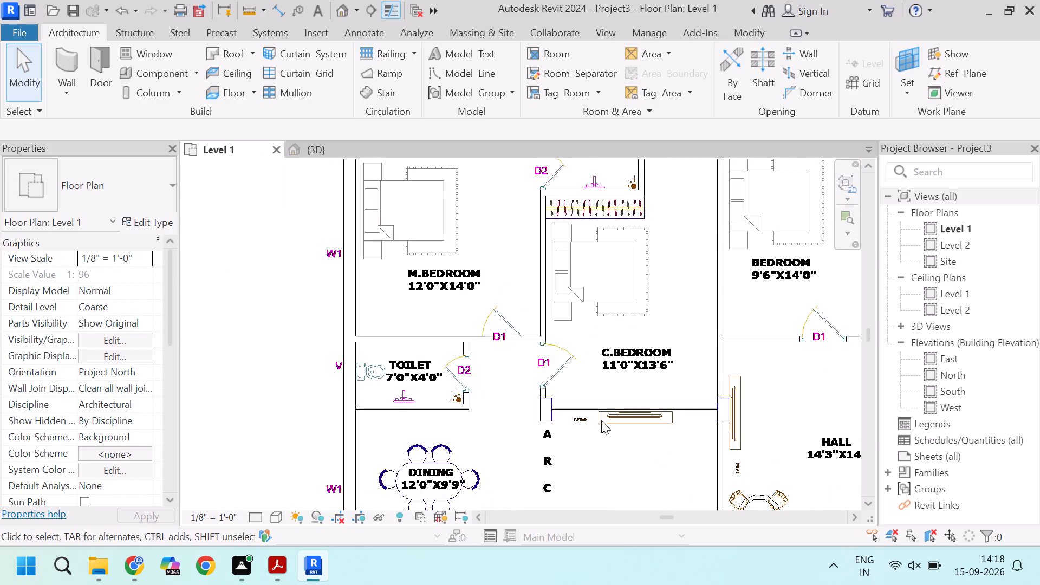
scroll(601, 418, "up", 4)
scroll(335, 382, "down", 5)
scroll(594, 327, "down", 4)
scroll(588, 328, "up", 1)
scroll(603, 236, "up", 3)
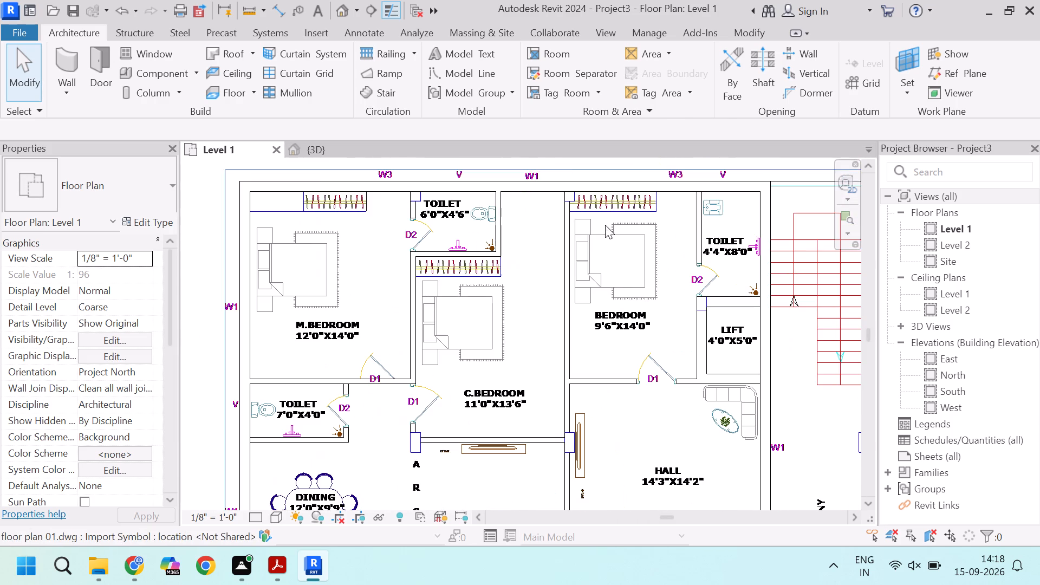
Draw a Generic - 4.5" wall along the west side of the 4'4"X8'0" toilet, from the north exterior wall to the wall above the lift.
middle_click_drag(671, 221, 617, 239)
scroll(646, 201, "up", 9)
scroll(623, 245, "down", 5)
scroll(627, 248, "up", 5)
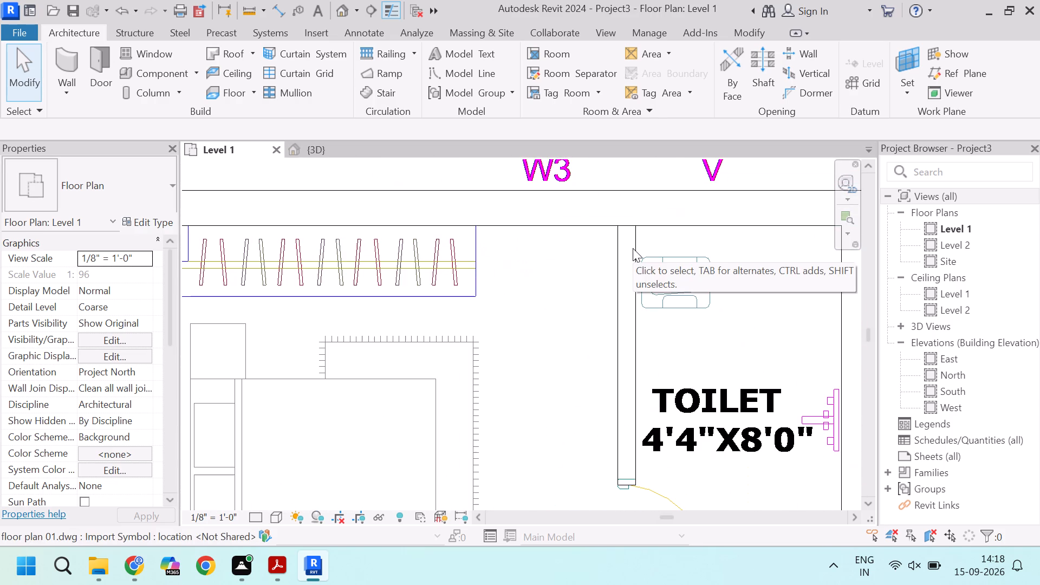
type("WA")
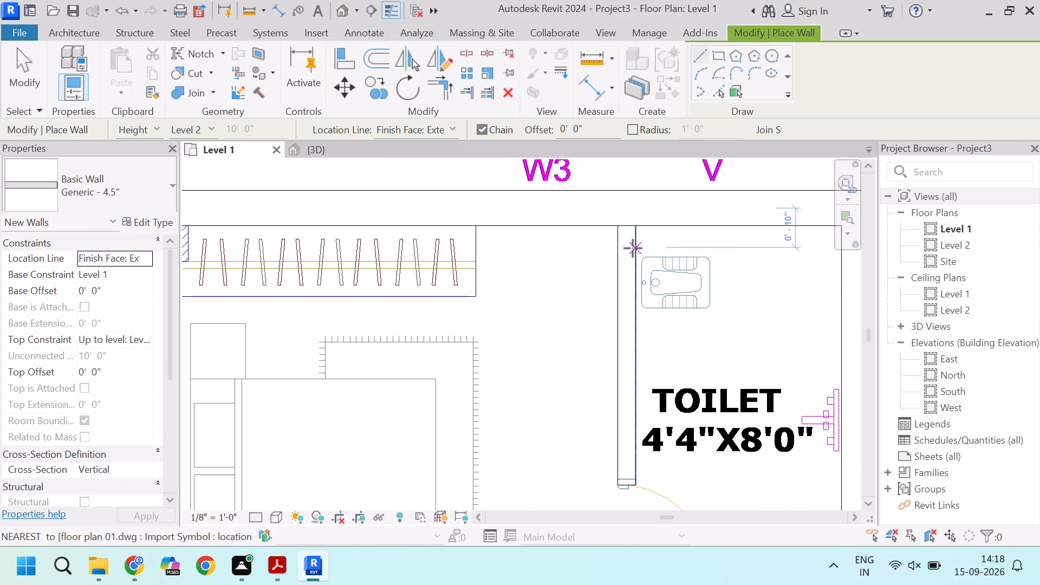
scroll(633, 248, "up", 4)
left_click(608, 211)
key("Escape")
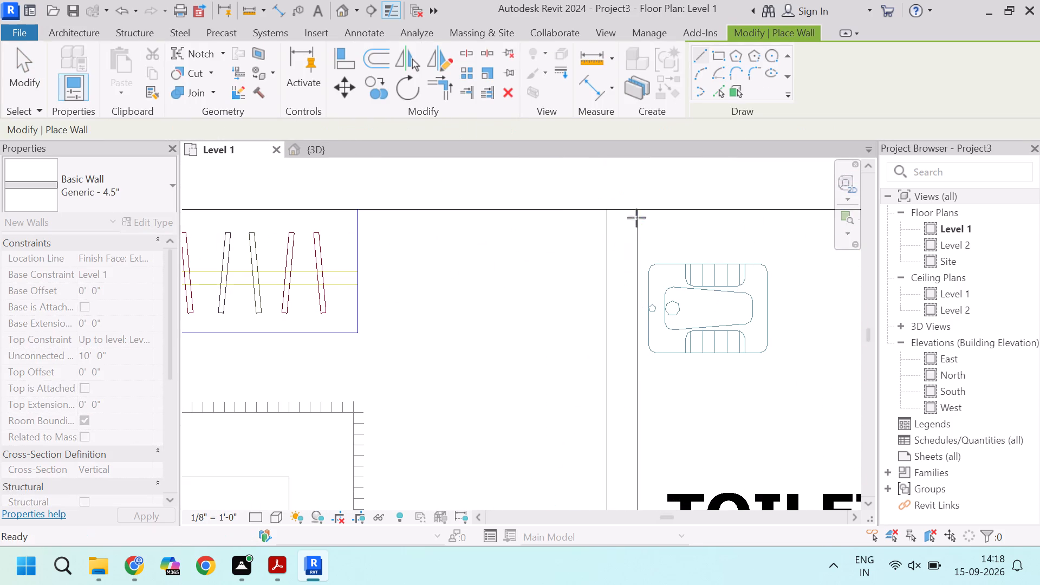
left_click(639, 209)
scroll(626, 263, "down", 12)
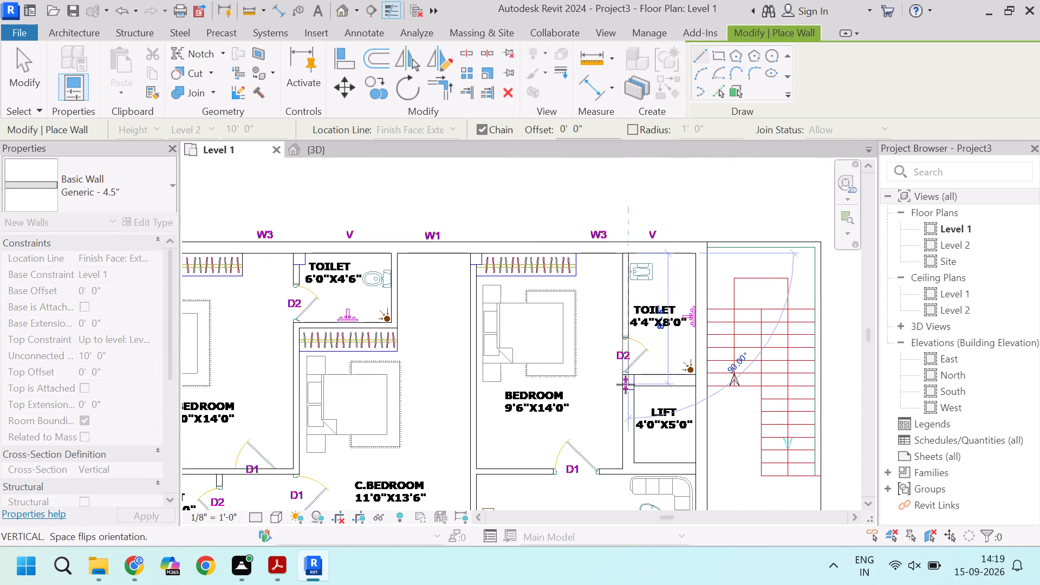
scroll(626, 385, "up", 9)
scroll(628, 398, "down", 3)
scroll(621, 368, "up", 4)
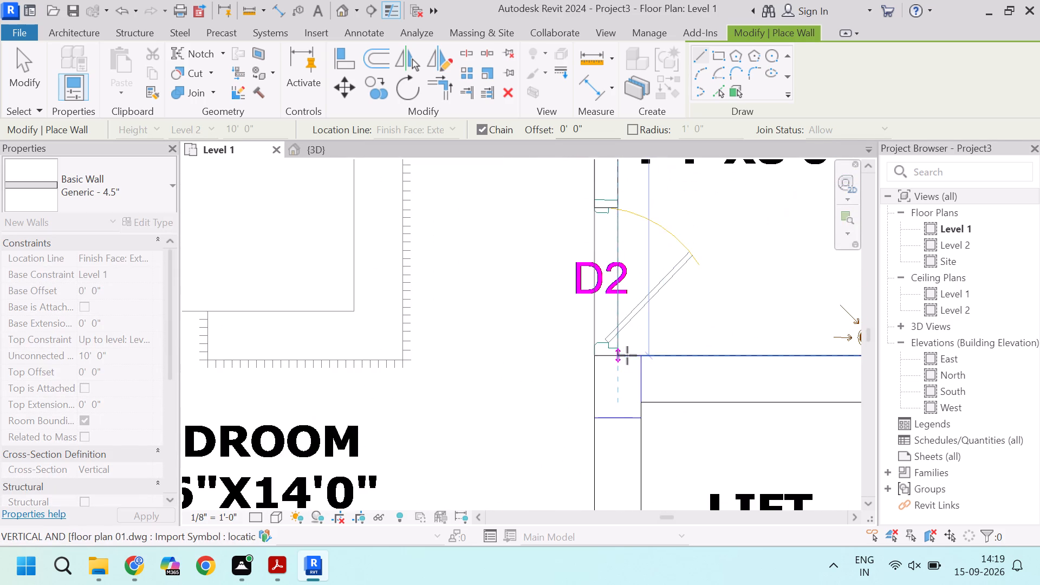
scroll(627, 355, "up", 2)
left_click(622, 355)
scroll(552, 328, "down", 11)
scroll(630, 320, "up", 2)
key("Escape")
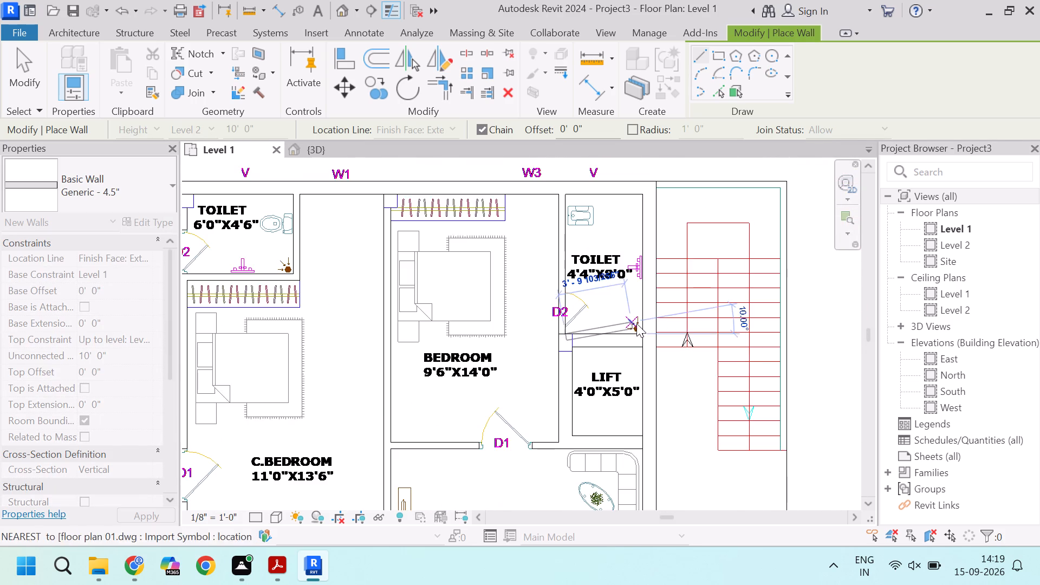
Draw a Generic - 9" wall between the 4'4"X8'0" toilet and the lift, from the staircase-side wall to the lift's west wall.
scroll(636, 323, "up", 6)
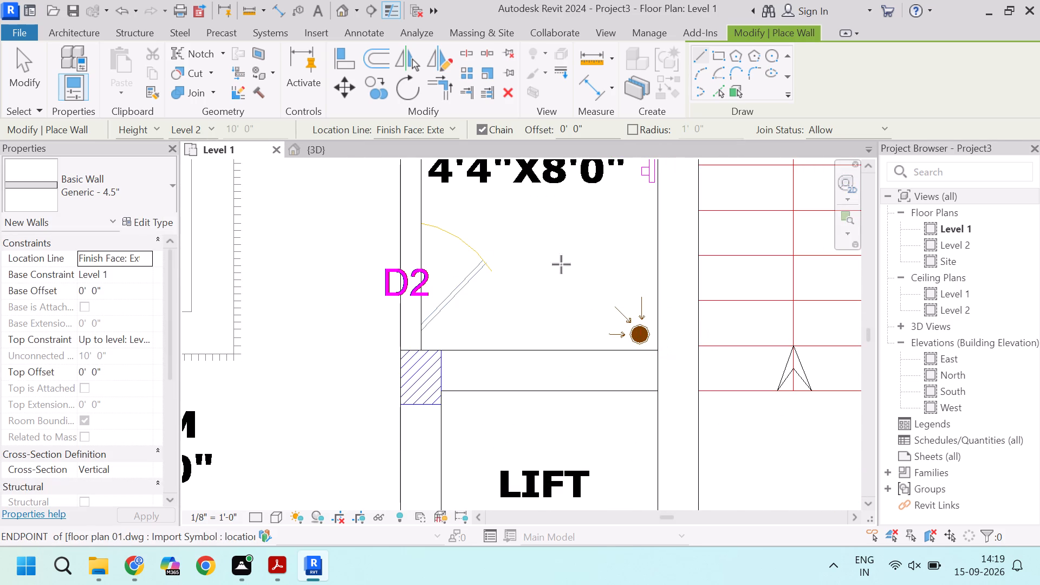
left_click(157, 194)
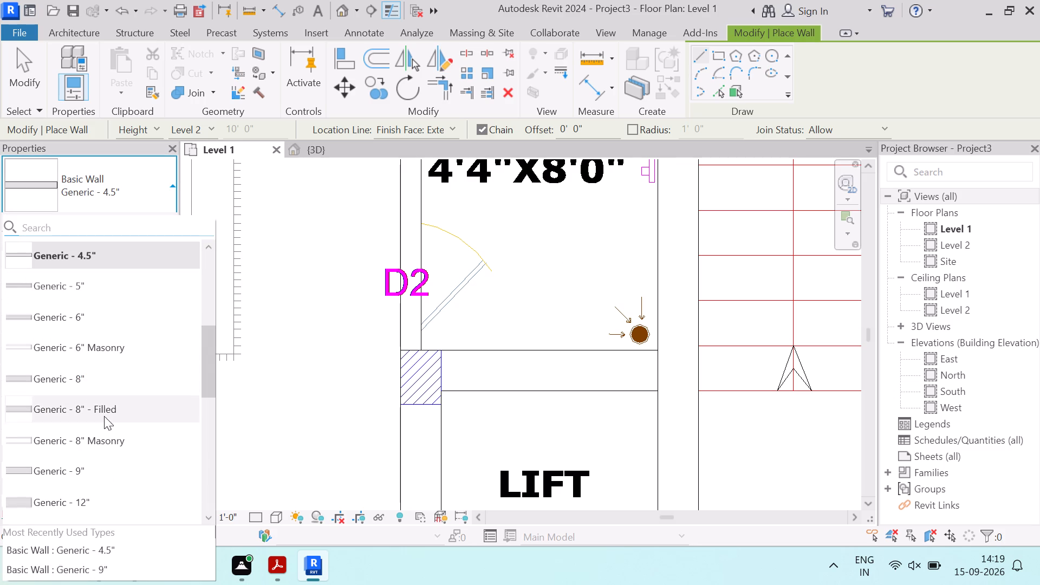
left_click(108, 468)
scroll(625, 348, "up", 4)
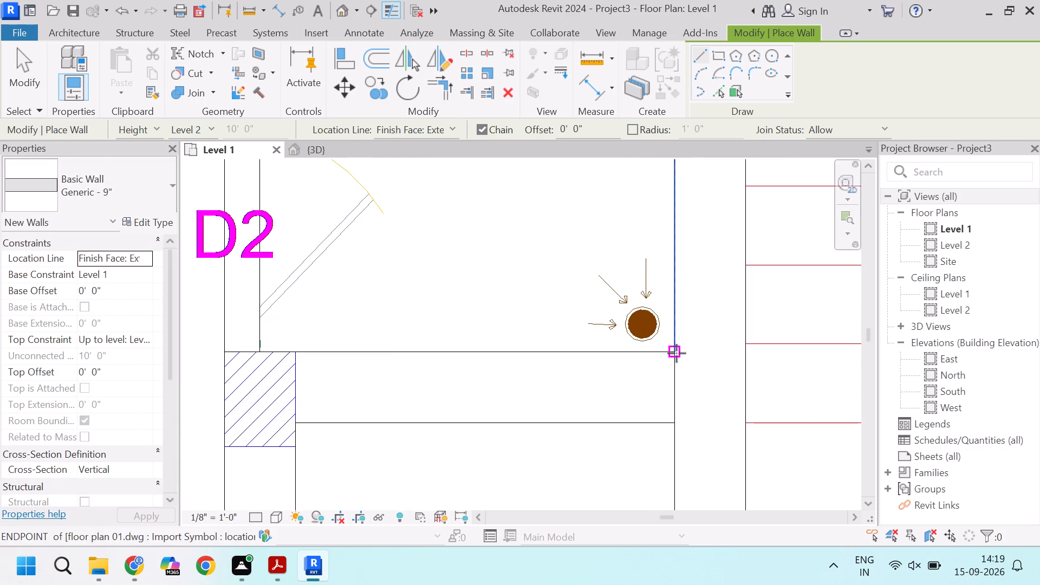
left_click_drag(677, 353, 667, 356)
key("Escape")
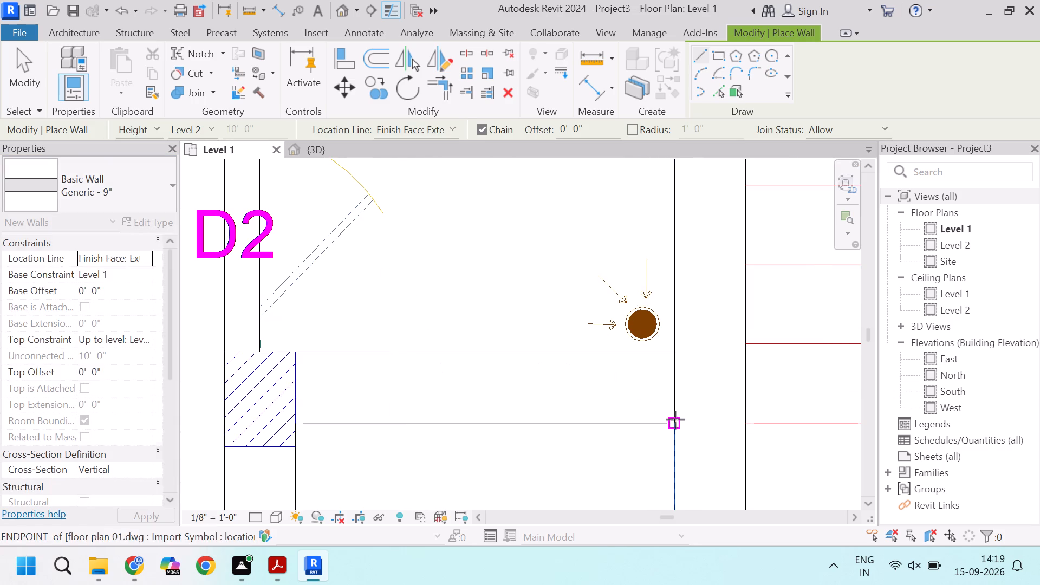
left_click_drag(675, 420, 667, 422)
scroll(503, 421, "down", 7)
scroll(405, 420, "up", 5)
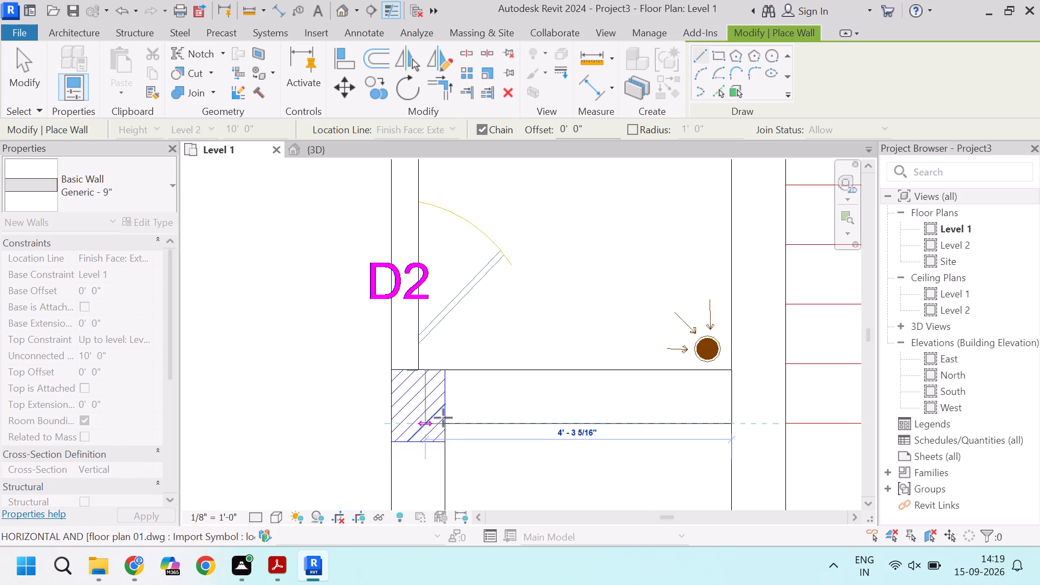
left_click_drag(448, 417, 443, 421)
Continue with a Generic - 9" wall about 1' 2 1/2" long down the upper part of the lift's west side.
scroll(435, 334, "down", 3)
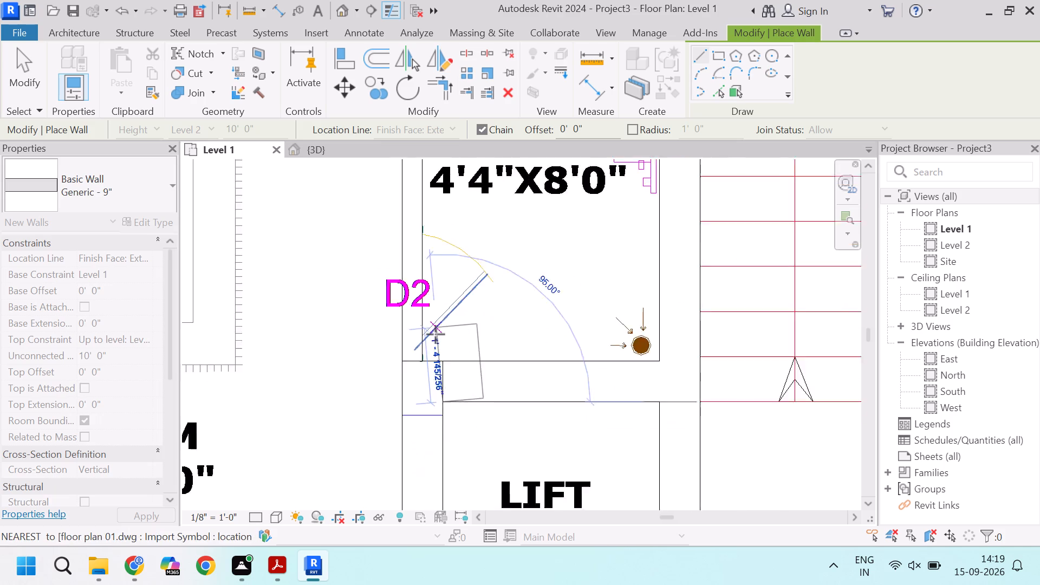
scroll(435, 334, "down", 2)
scroll(435, 334, "up", 4)
left_click(441, 455)
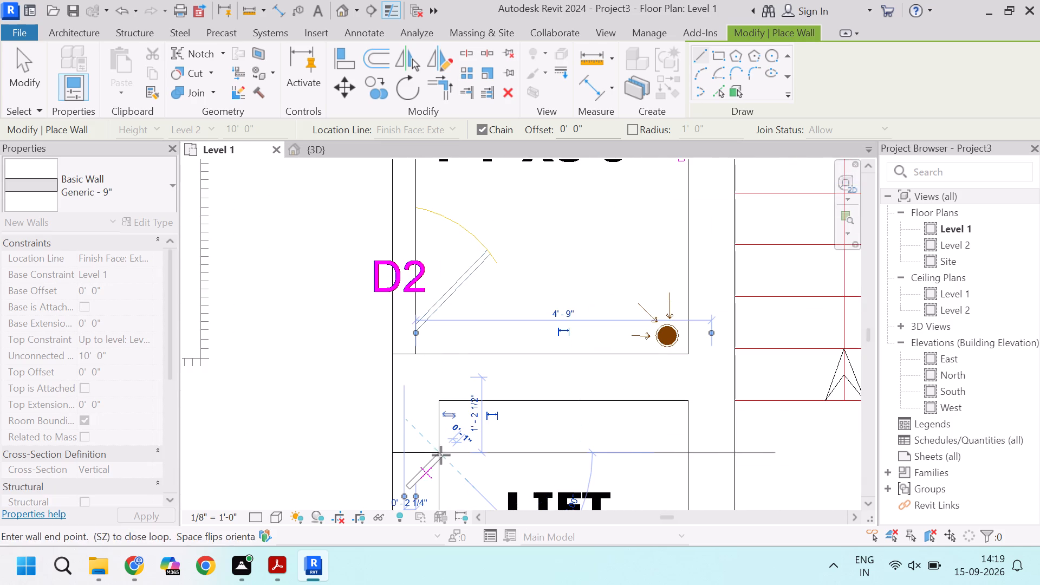
scroll(484, 281, "down", 7)
scroll(484, 375, "up", 11)
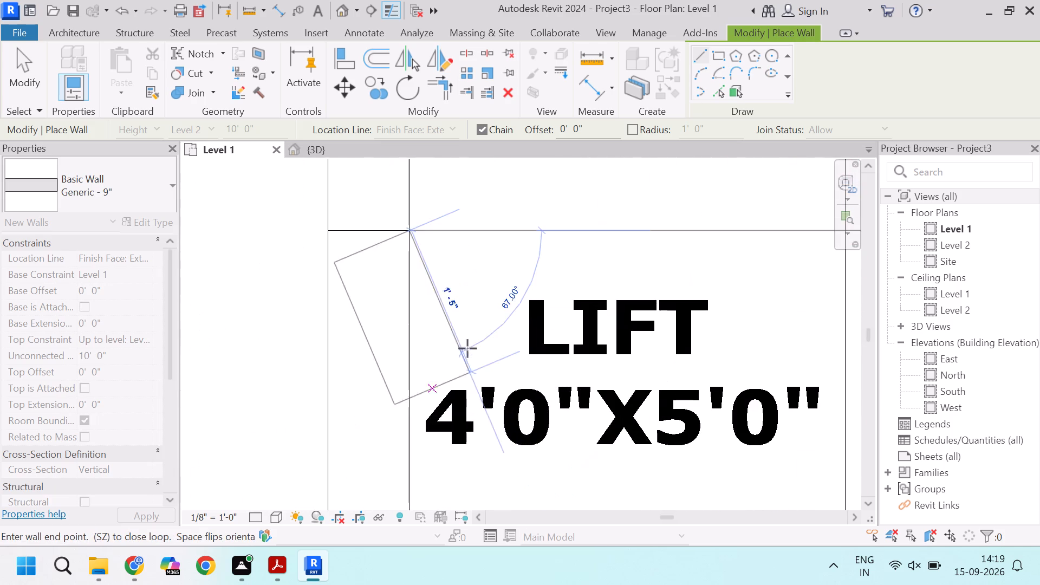
key("Escape")
key("space")
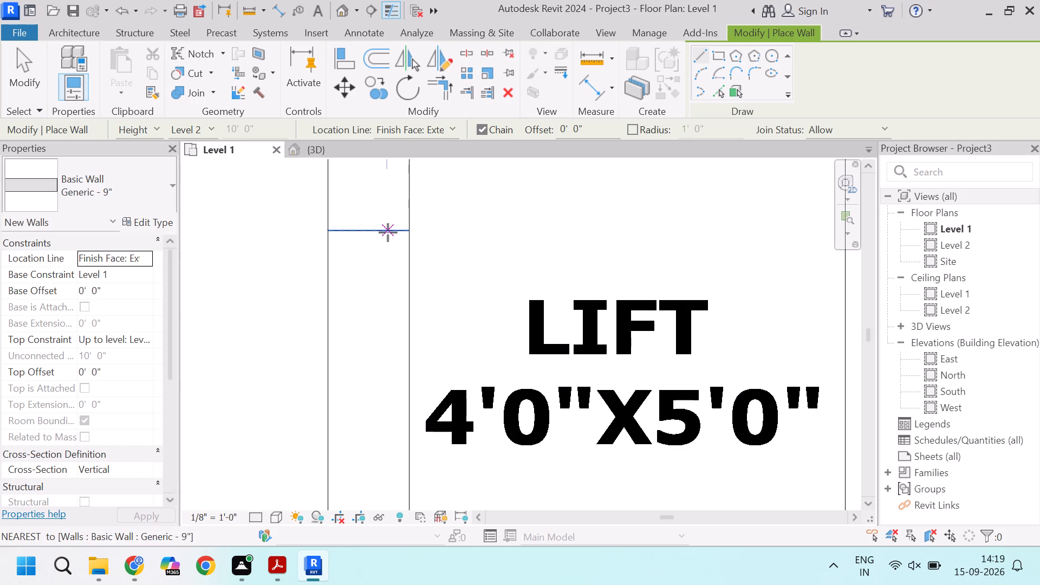
key("space")
key("Escape")
key("Escape")
key("Escape")
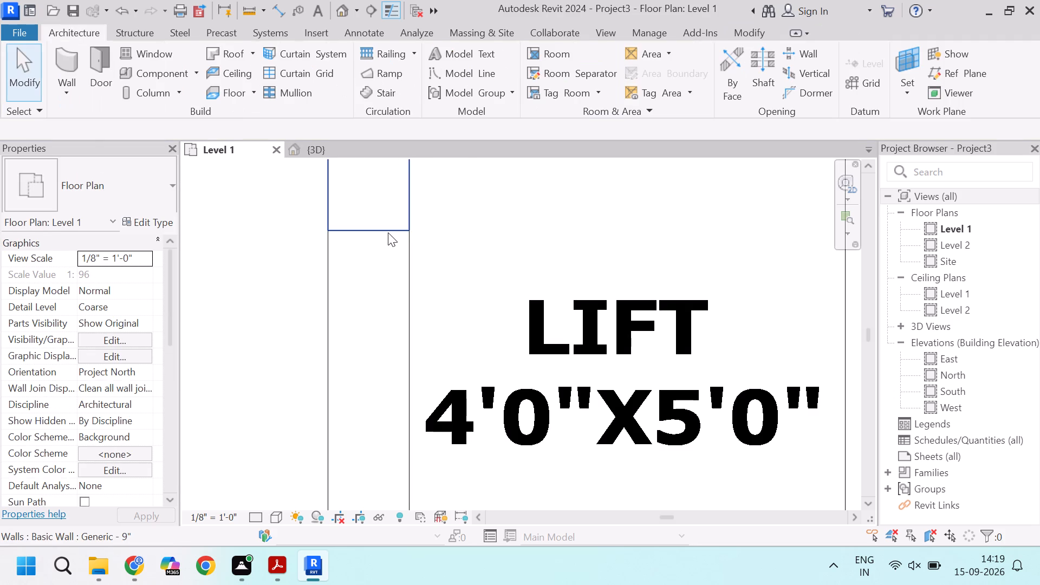
Extend the short wall on the lift's west side south to the lift's south-west corner.
left_click(388, 232)
scroll(388, 232, "down", 12)
scroll(398, 250, "up", 5)
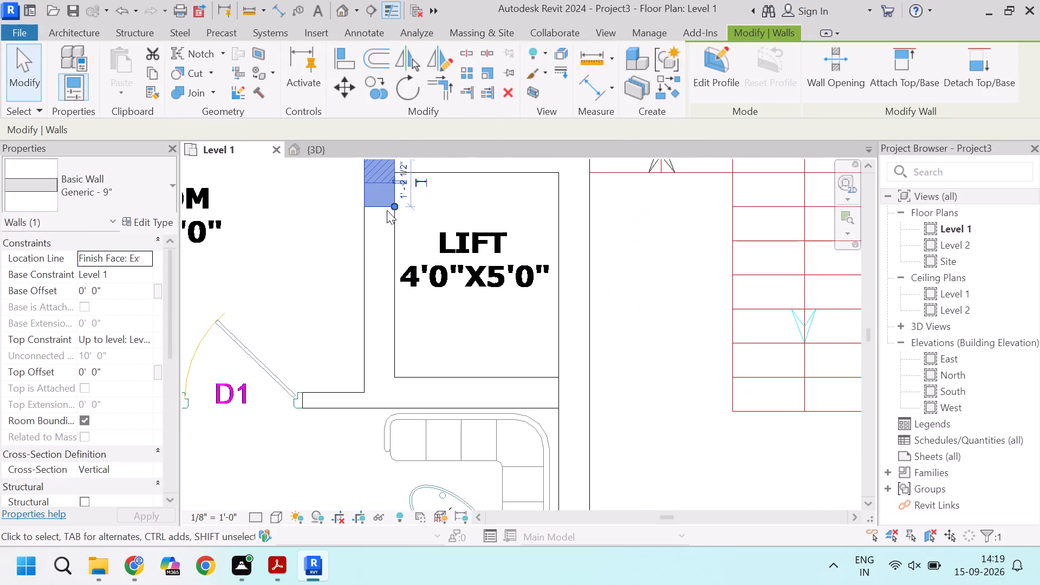
left_click_drag(394, 205, 400, 259)
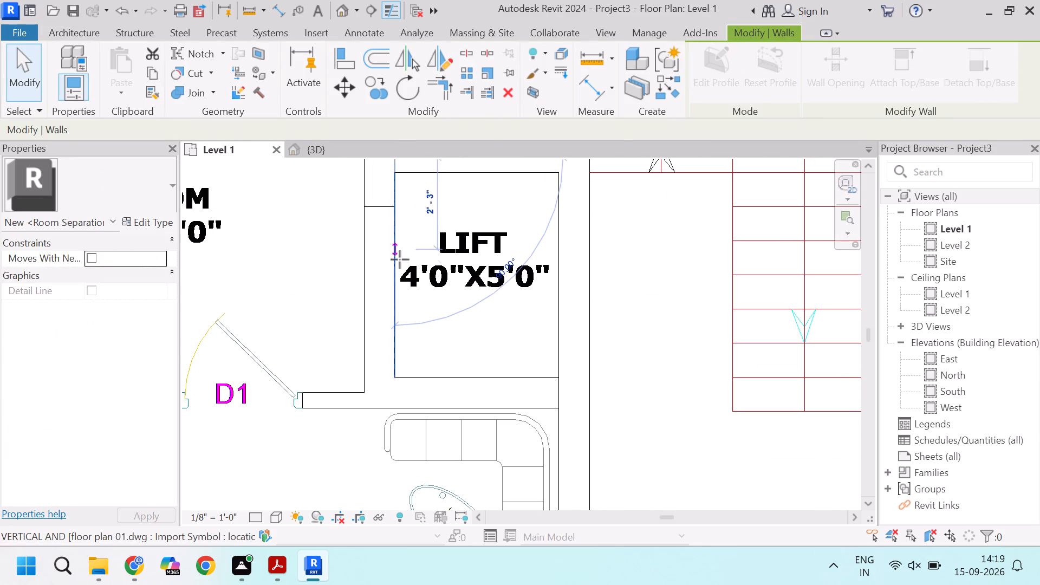
left_click_drag(400, 259, 399, 379)
key("Escape")
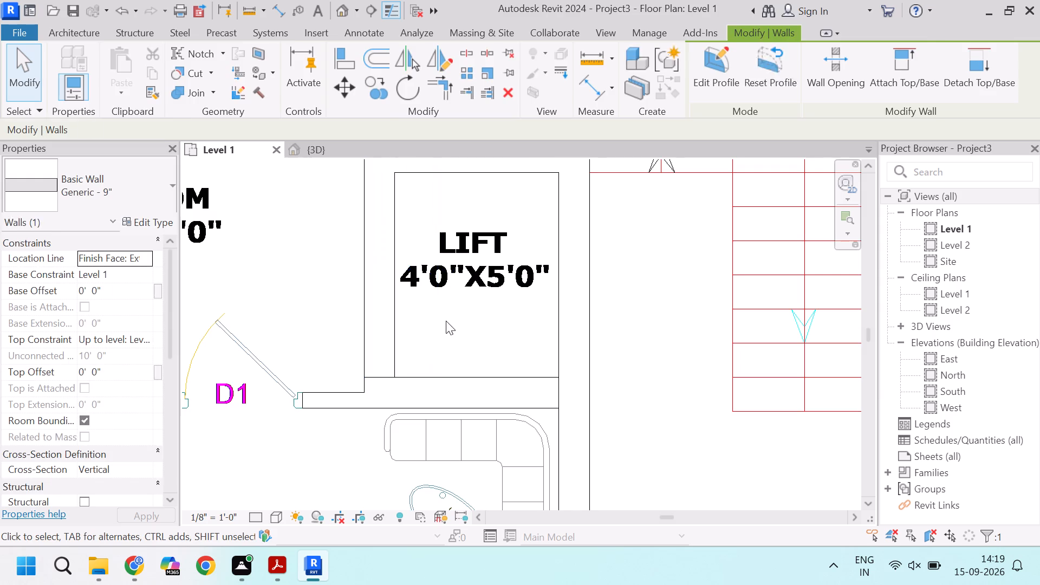
Draw a Generic - 9" wall along the lift's south side, from its west wall to the staircase-side wall.
scroll(446, 320, "down", 7)
scroll(413, 236, "up", 4)
scroll(441, 277, "down", 4)
scroll(413, 336, "up", 5)
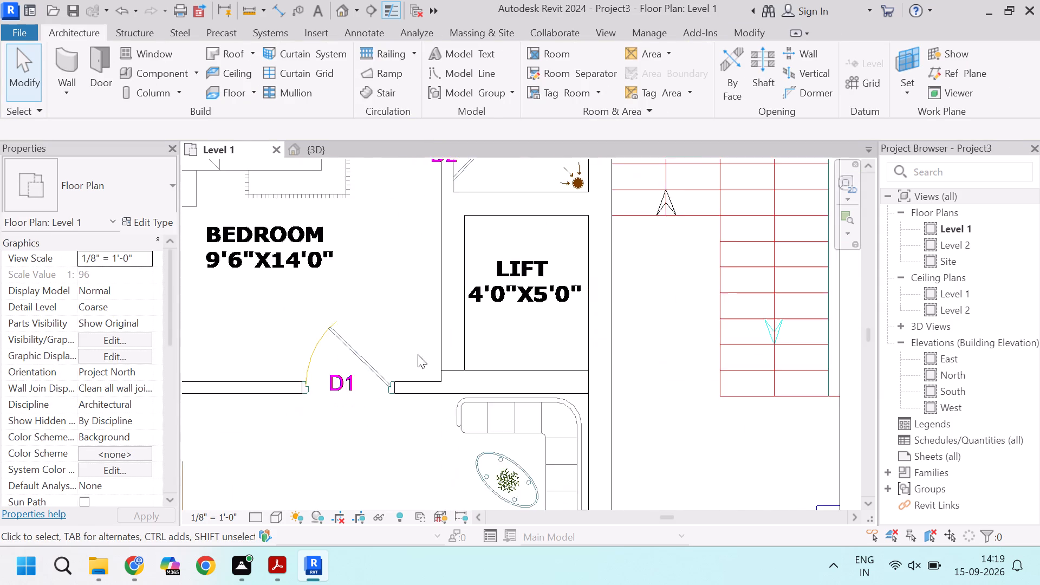
scroll(418, 354, "up", 5)
scroll(480, 409, "down", 5)
scroll(482, 392, "up", 5)
left_click(485, 391)
key("Escape")
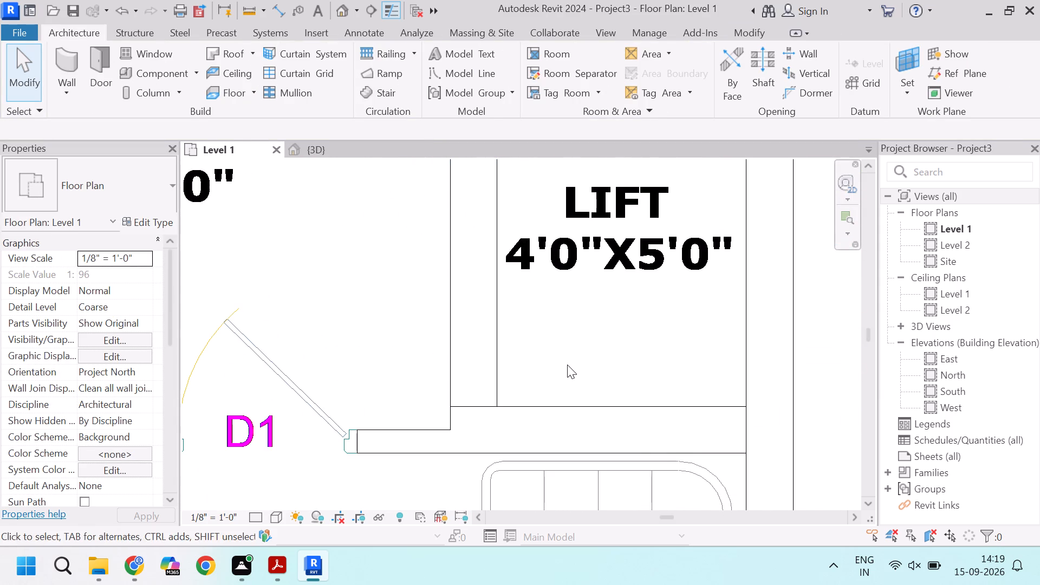
scroll(567, 365, "down", 6)
scroll(639, 387, "up", 4)
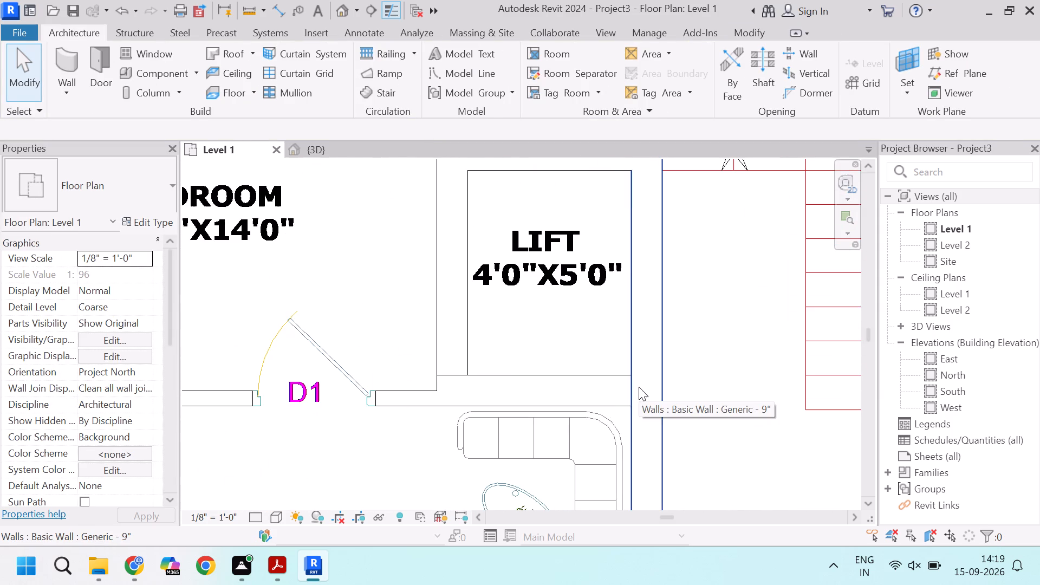
scroll(562, 395, "up", 4)
scroll(564, 362, "down", 5)
scroll(580, 384, "up", 5)
scroll(497, 365, "down", 4)
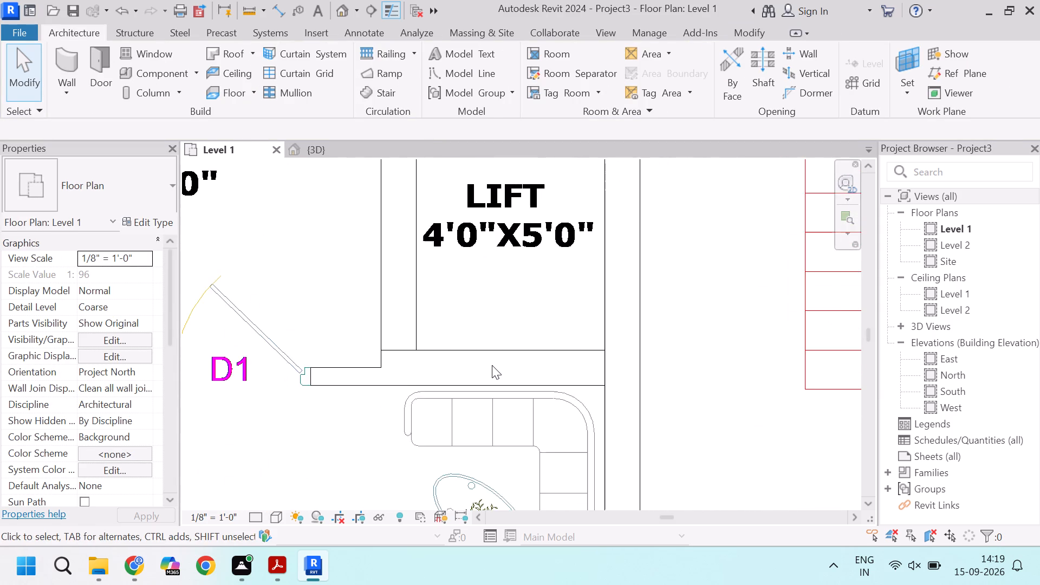
key("w")
key("a")
scroll(381, 363, "up", 4)
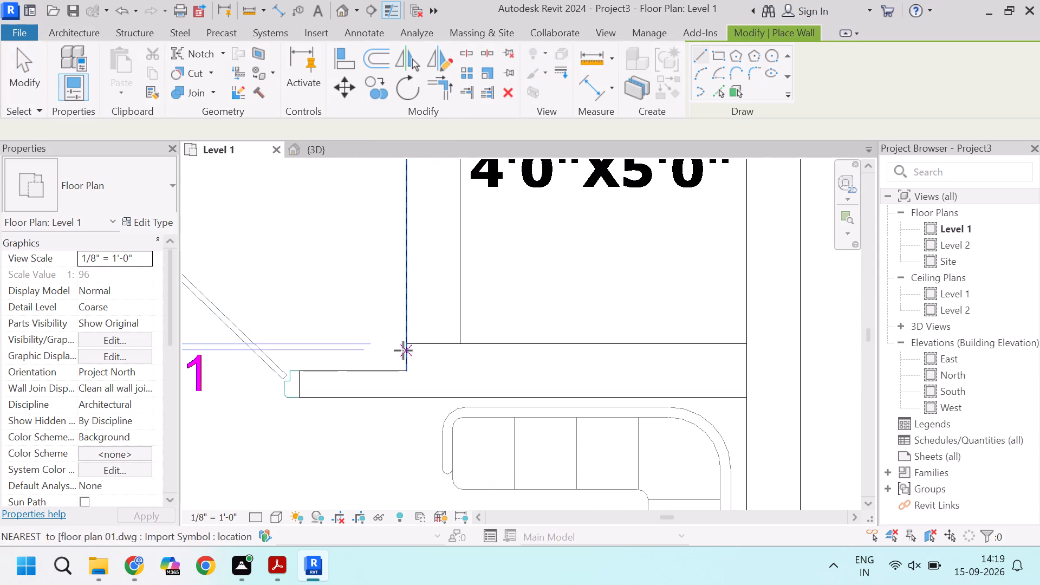
left_click(411, 343)
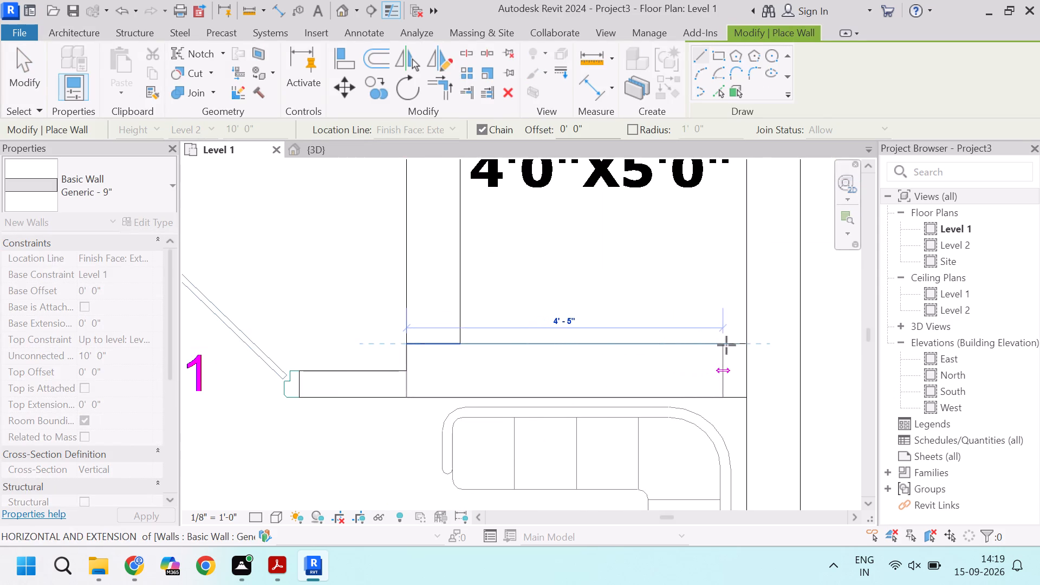
left_click(745, 345)
key("Escape")
key("Escape")
Examine the plan around the lift, toilets, Bedroom and C.Bedroom for traced and remaining interior walls.
scroll(491, 327, "down", 5)
scroll(392, 363, "up", 3)
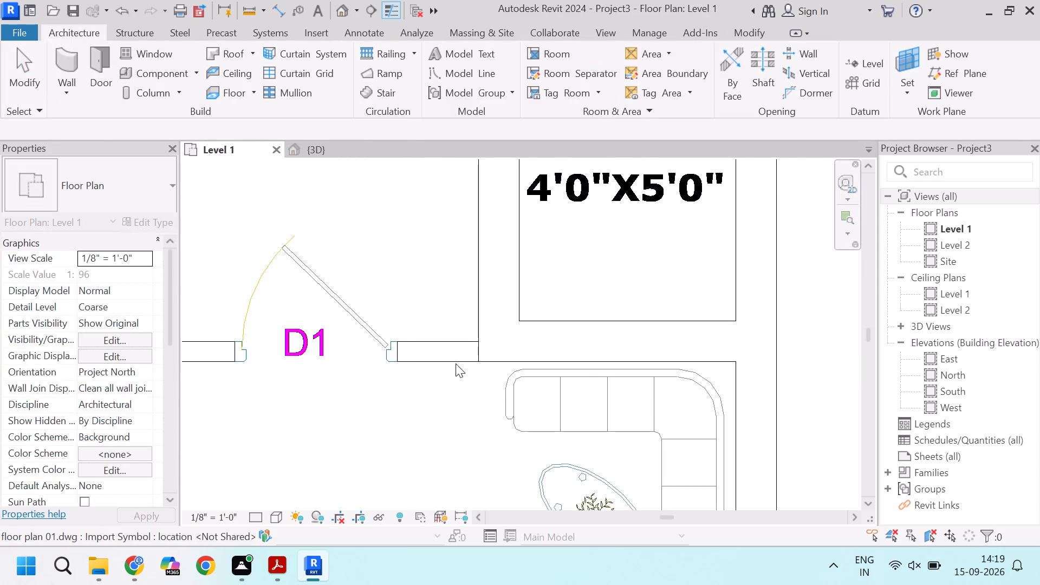
scroll(463, 360, "down", 13)
scroll(408, 265, "up", 3)
scroll(509, 223, "up", 5)
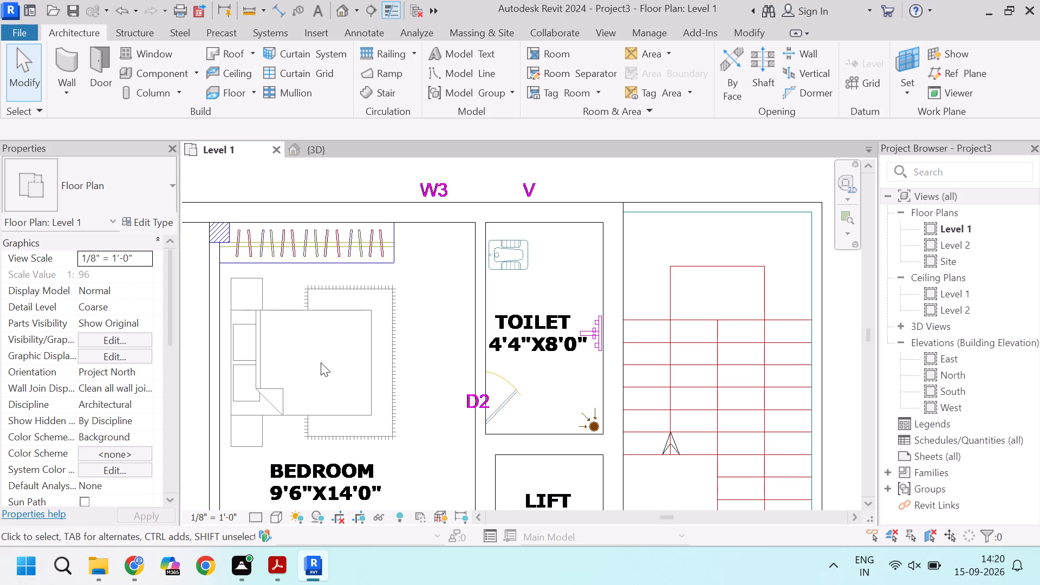
scroll(216, 430, "down", 4)
scroll(255, 488, "up", 1)
middle_click_drag(331, 440, 556, 373)
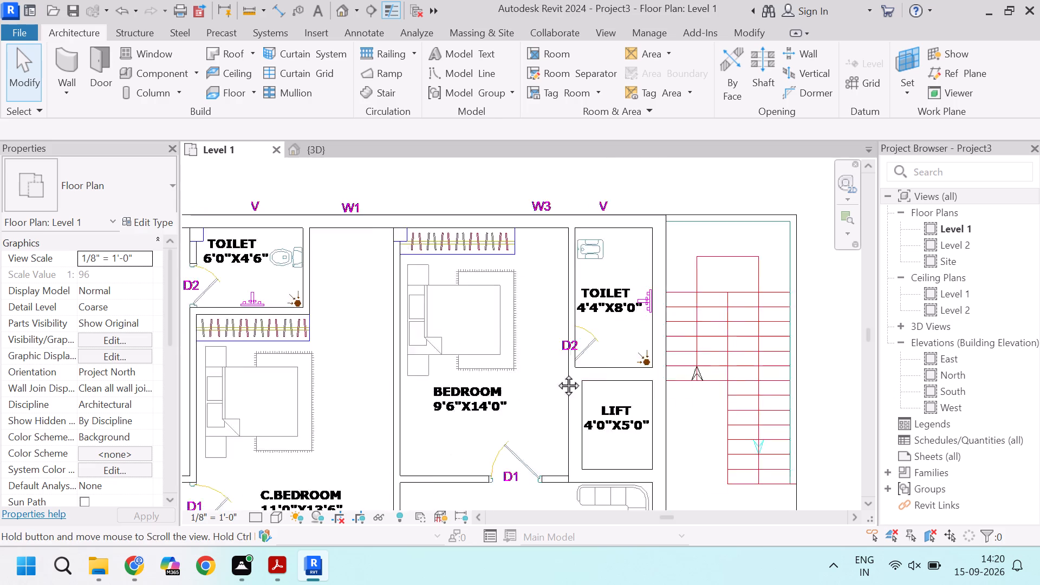
middle_click_drag(556, 373, 561, 372)
scroll(550, 370, "down", 4)
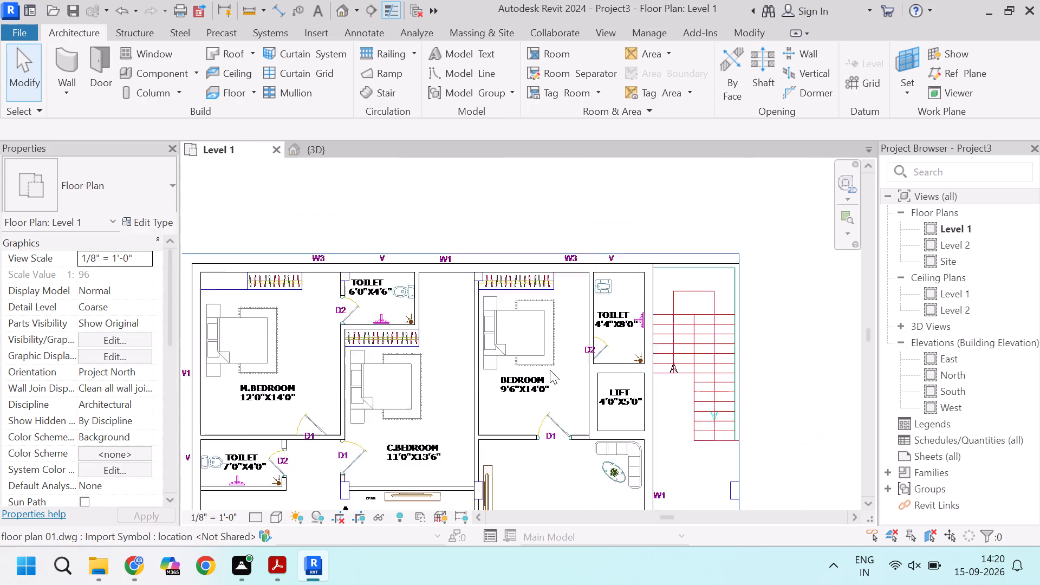
scroll(491, 329, "up", 3)
scroll(508, 274, "up", 3)
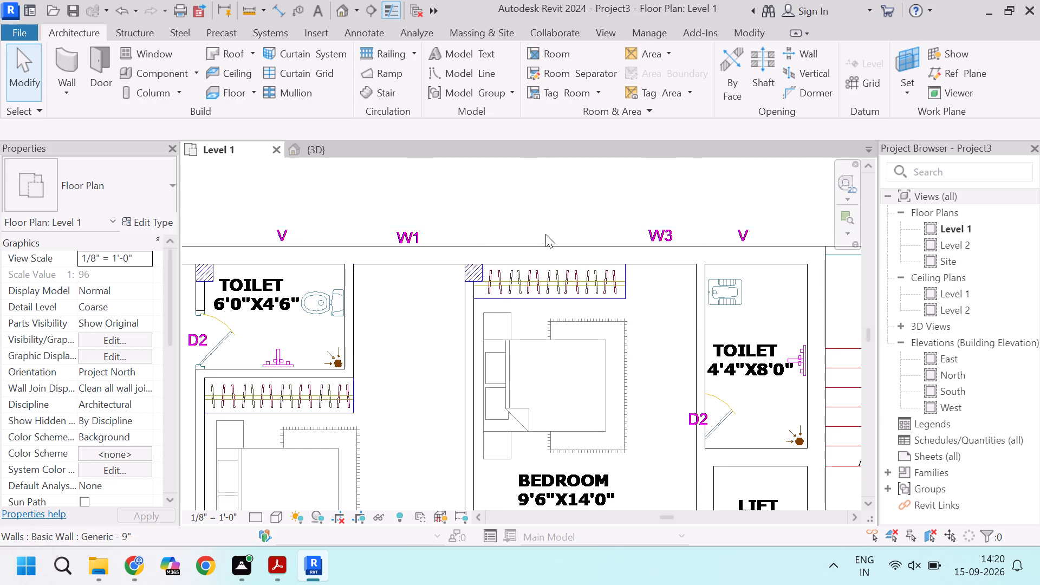
scroll(547, 234, "down", 4)
scroll(543, 246, "up", 8)
scroll(468, 248, "down", 4)
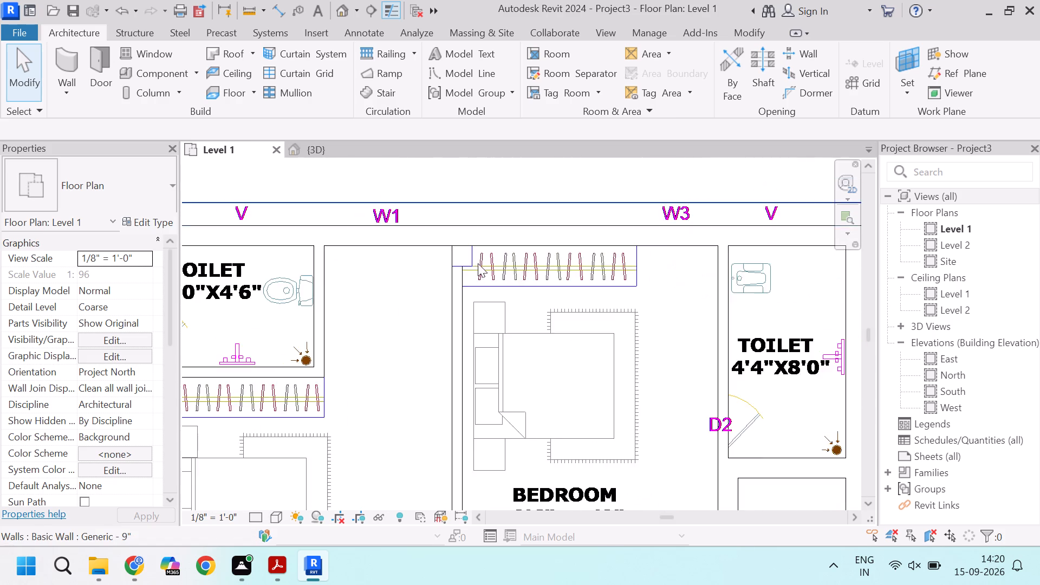
scroll(478, 263, "down", 3)
scroll(383, 275, "down", 3)
scroll(383, 304, "up", 4)
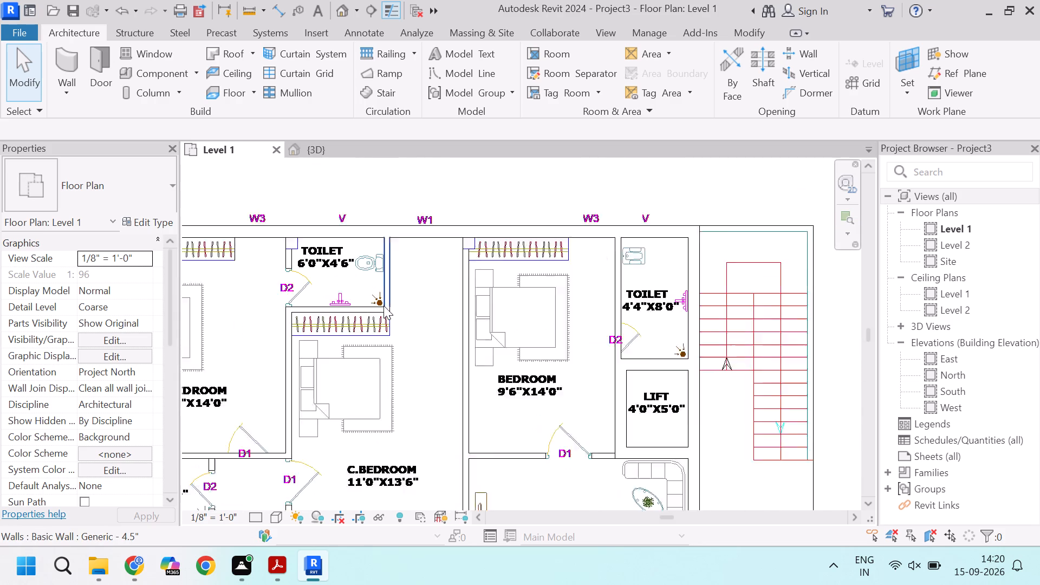
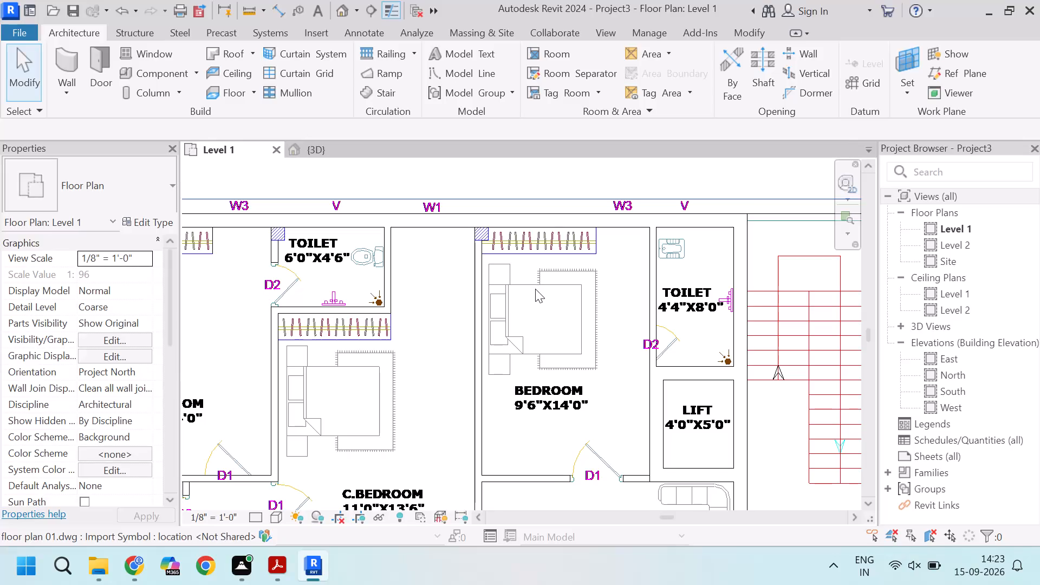
Examine the traced walls around the 6'0"X4'6" toilet, its wardrobe recess, M.Bedroom and C.Bedroom for gaps.
scroll(652, 239, "down", 6)
scroll(625, 252, "up", 3)
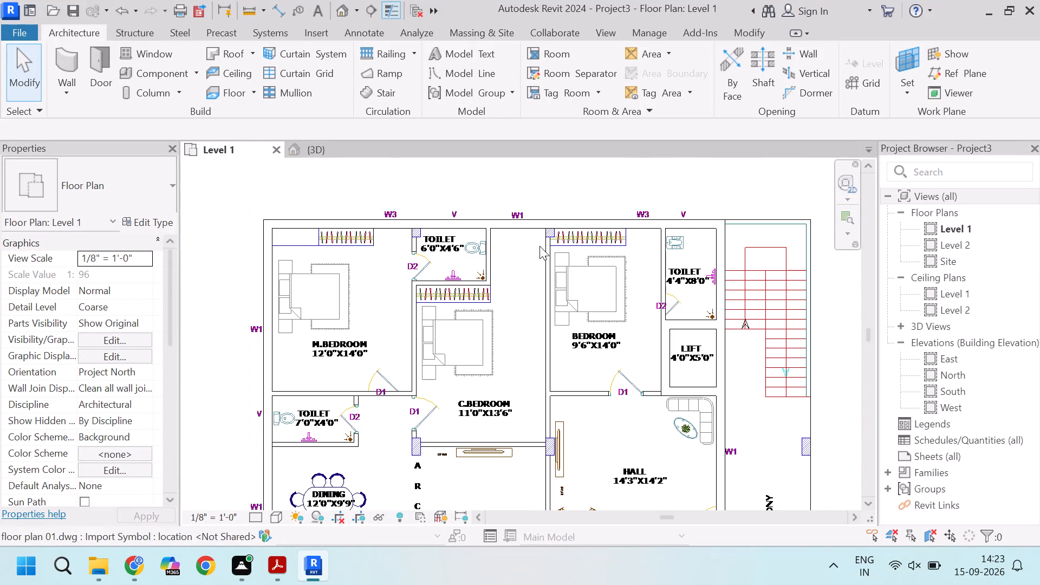
scroll(539, 246, "up", 5)
scroll(523, 212, "down", 8)
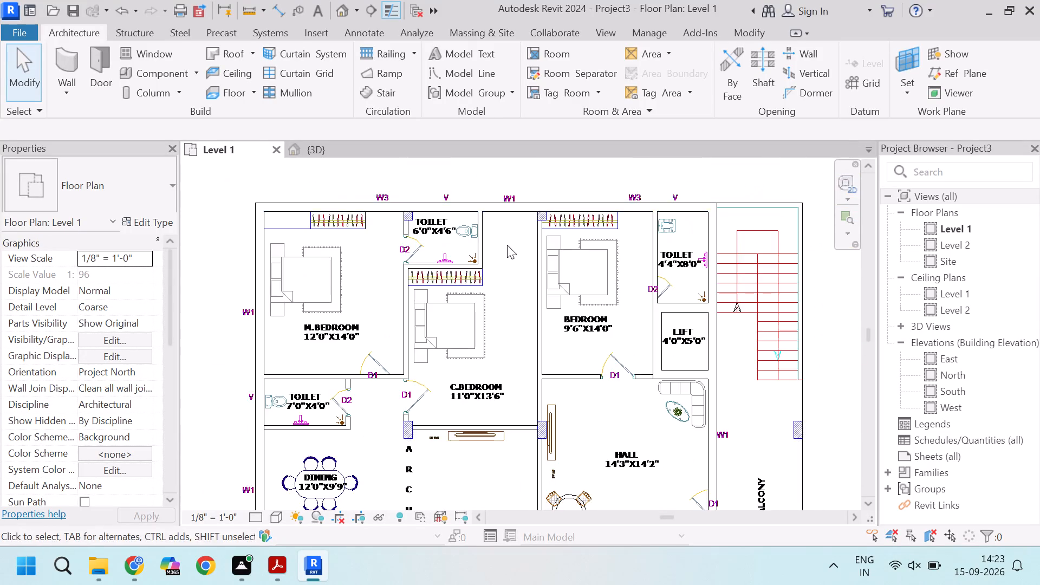
scroll(499, 255, "up", 12)
scroll(488, 245, "down", 3)
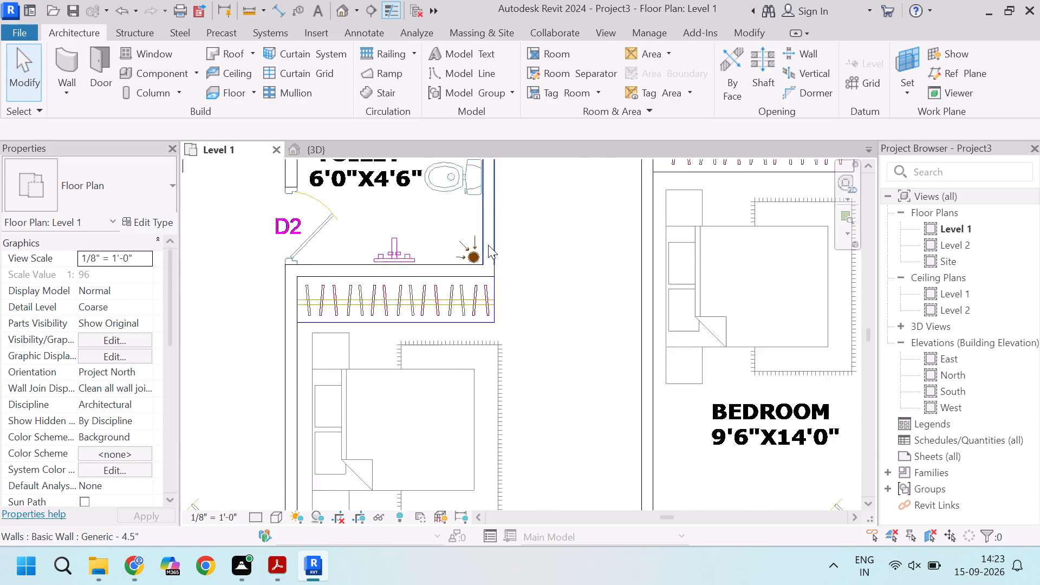
scroll(488, 245, "down", 3)
scroll(488, 245, "up", 5)
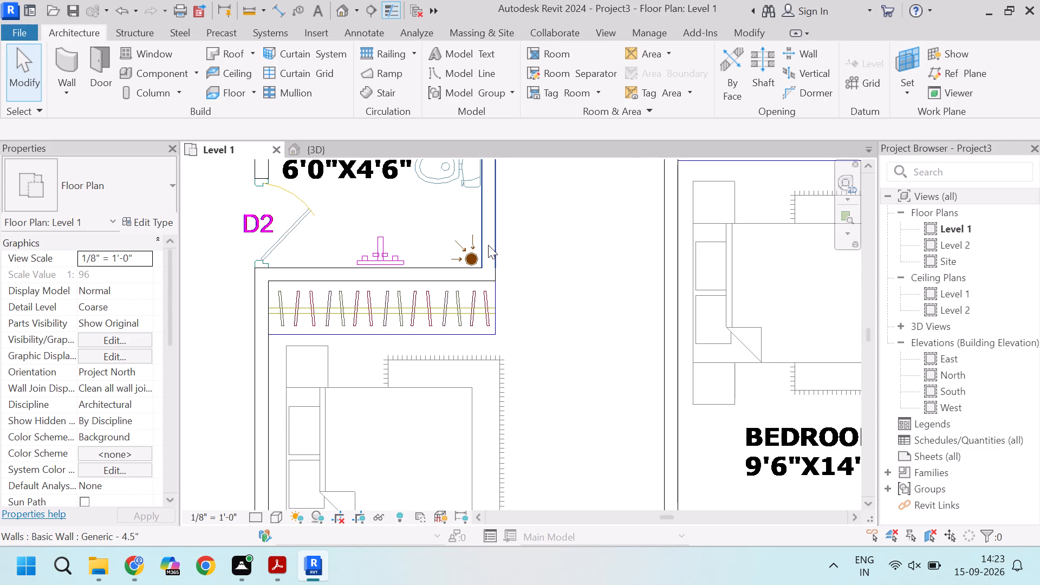
scroll(460, 291, "down", 6)
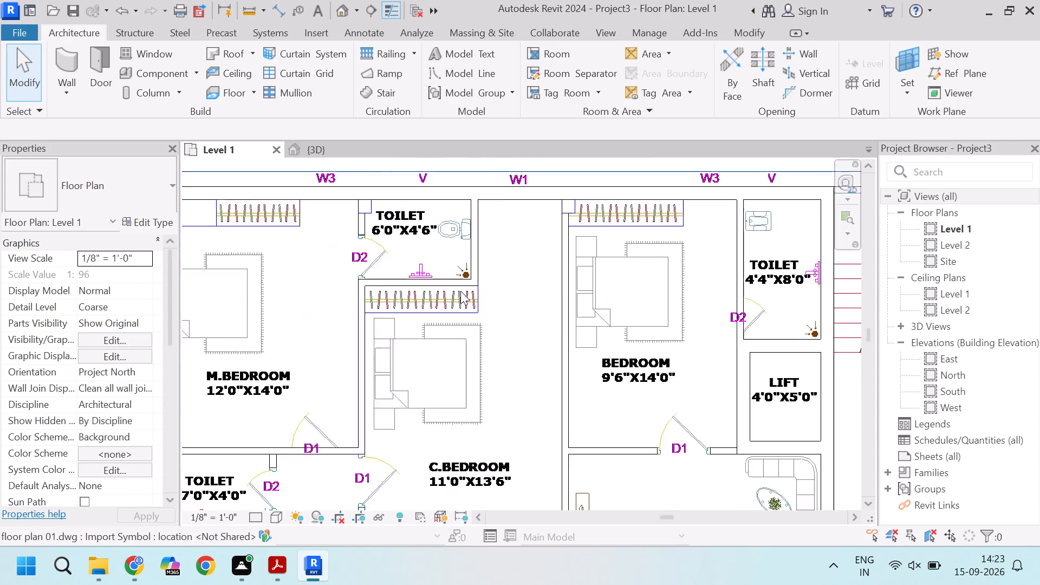
scroll(452, 292, "up", 5)
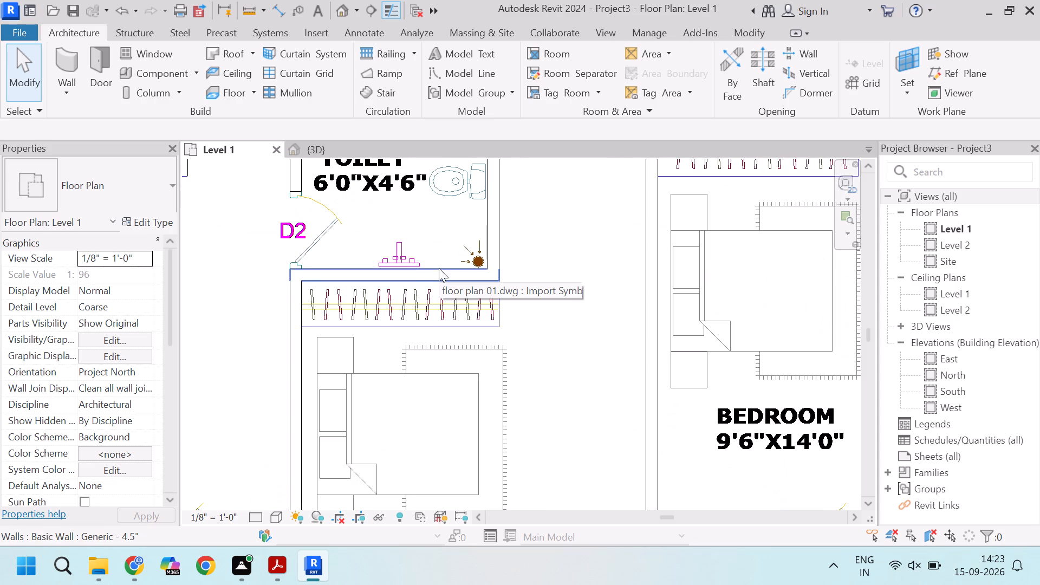
scroll(404, 261, "down", 4)
scroll(398, 263, "up", 5)
scroll(321, 270, "up", 3)
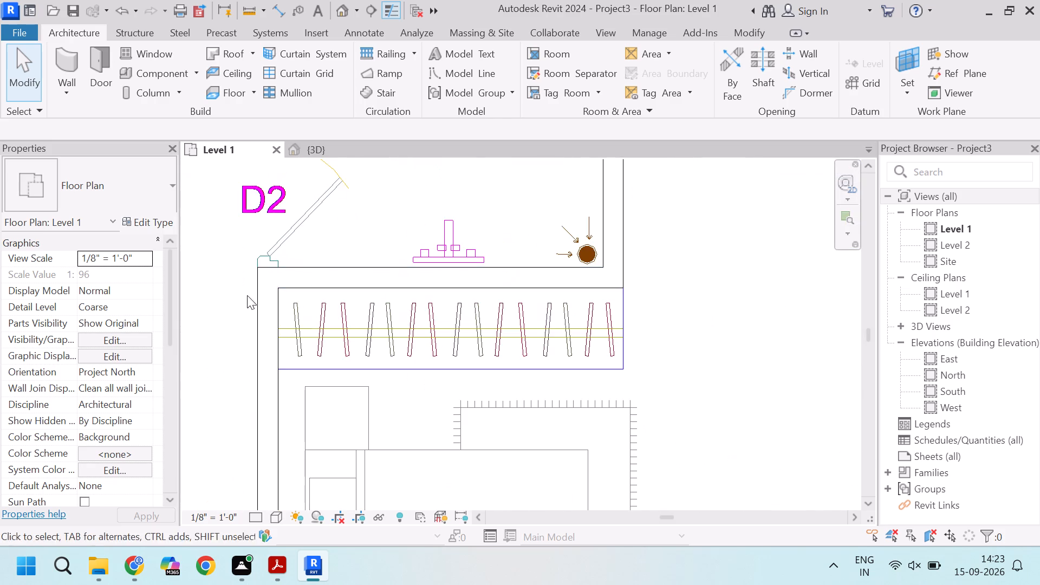
scroll(259, 306, "up", 3)
scroll(486, 314, "down", 4)
scroll(169, 309, "up", 8)
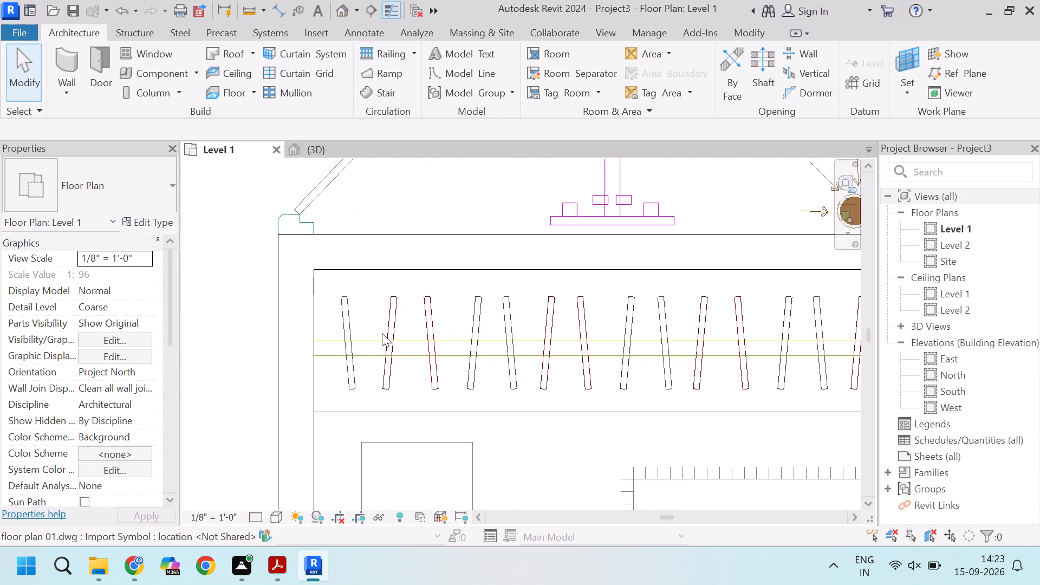
scroll(382, 331, "down", 10)
scroll(326, 318, "up", 5)
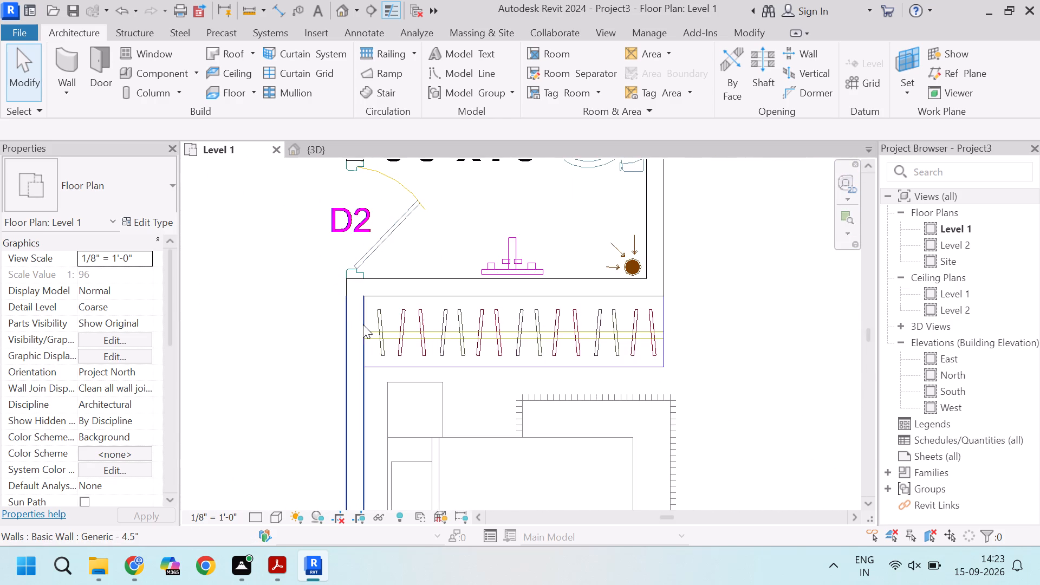
scroll(364, 325, "down", 4)
scroll(365, 327, "up", 5)
scroll(365, 327, "down", 11)
scroll(367, 318, "up", 6)
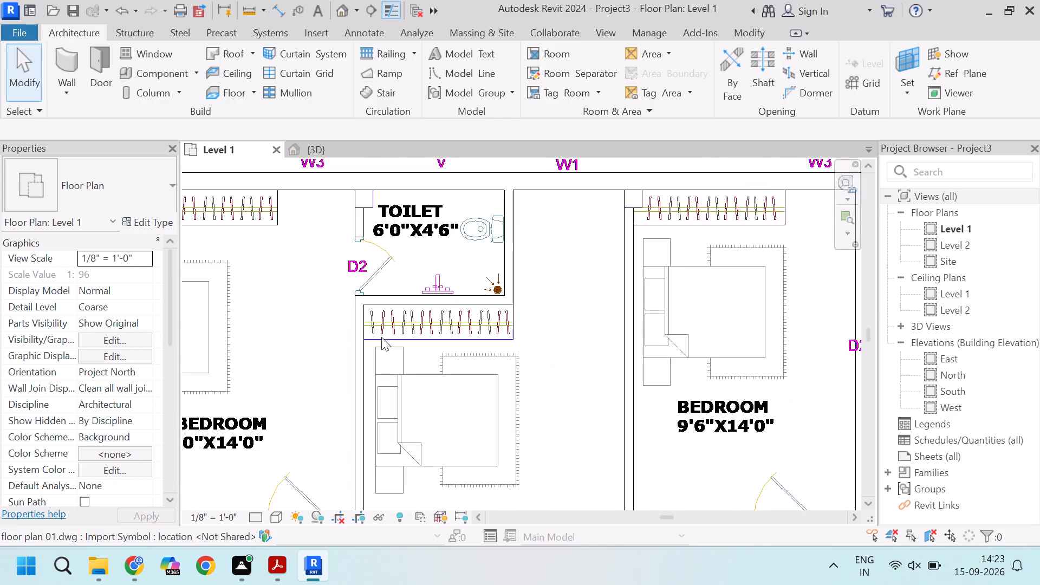
scroll(382, 348, "down", 4)
scroll(367, 329, "up", 9)
scroll(405, 321, "down", 6)
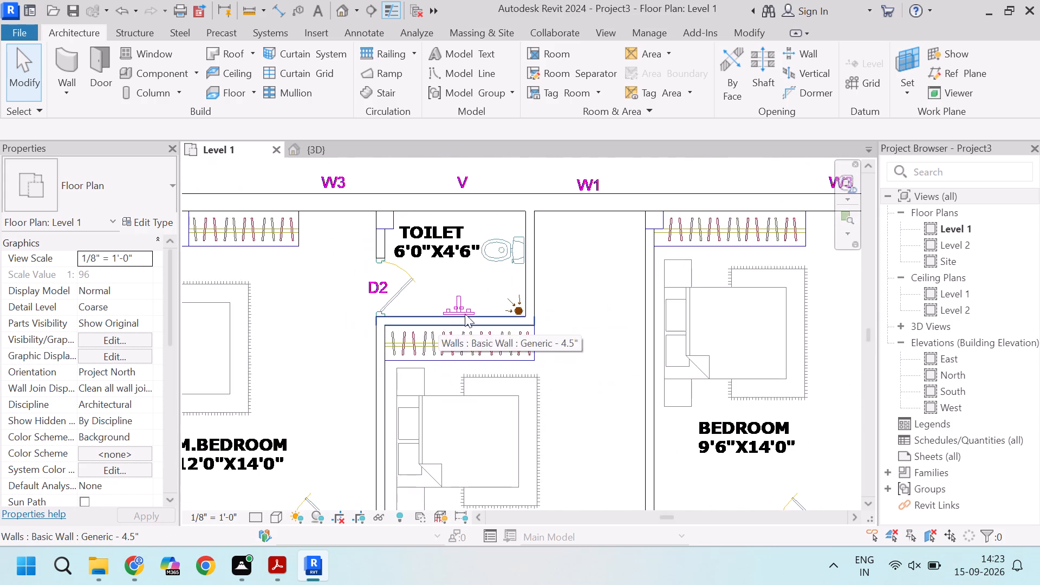
scroll(492, 303, "up", 4)
scroll(560, 322, "down", 5)
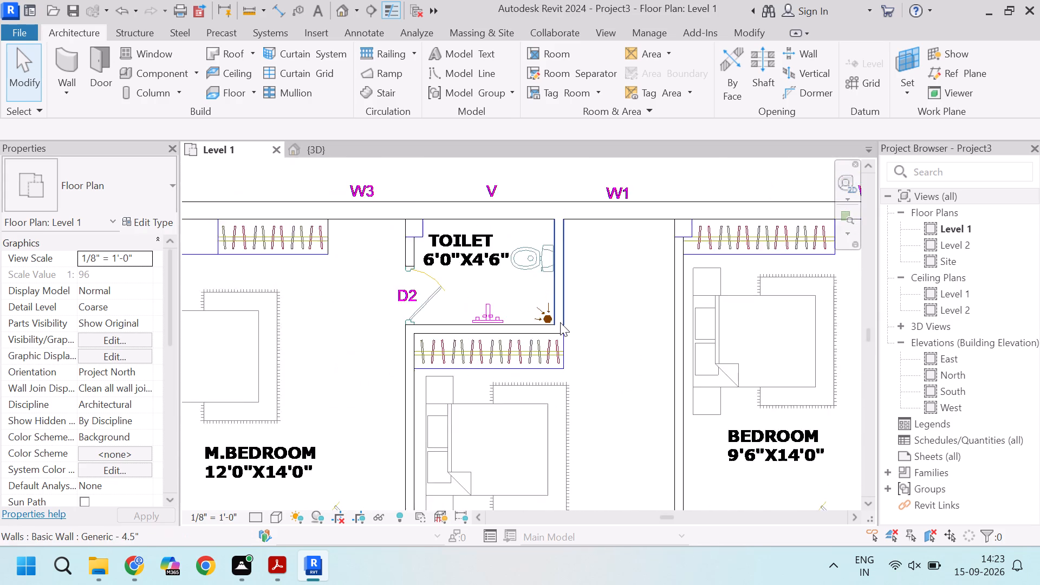
scroll(521, 230, "down", 5)
scroll(542, 257, "up", 2)
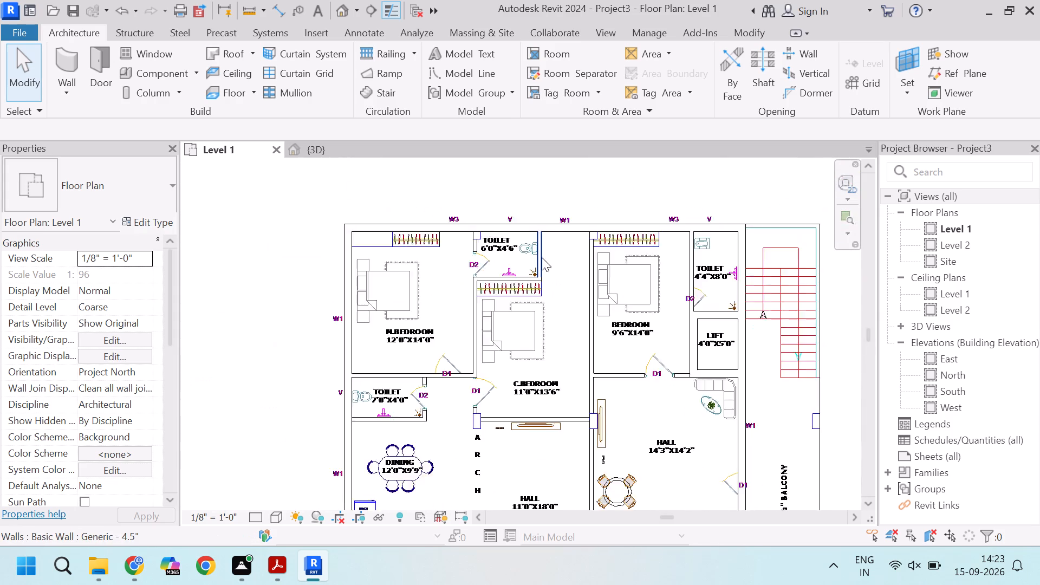
scroll(542, 257, "up", 3)
scroll(370, 220, "up", 3)
scroll(426, 238, "up", 3)
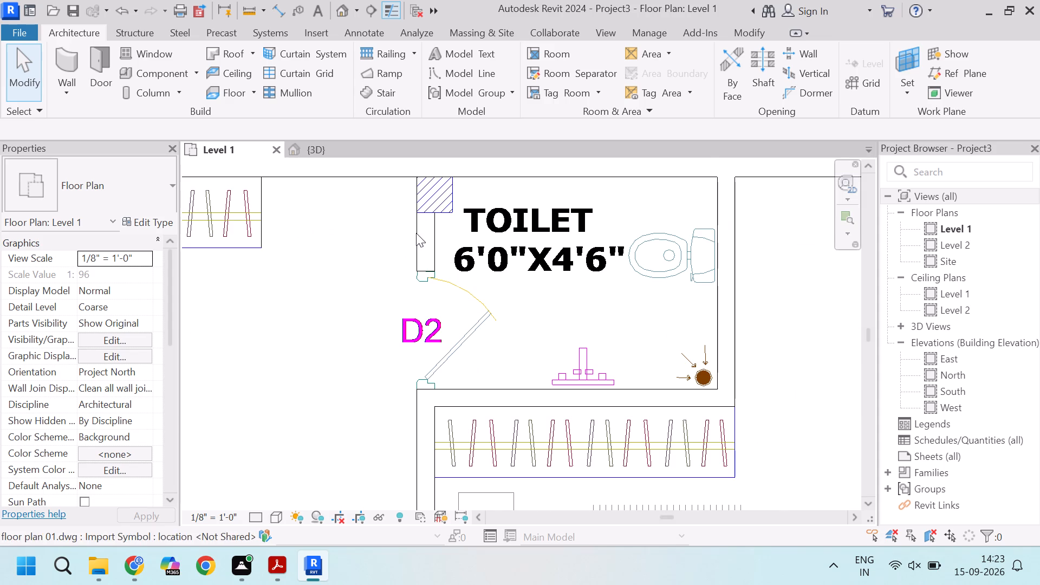
scroll(416, 233, "down", 4)
scroll(425, 337, "up", 4)
scroll(427, 313, "down", 5)
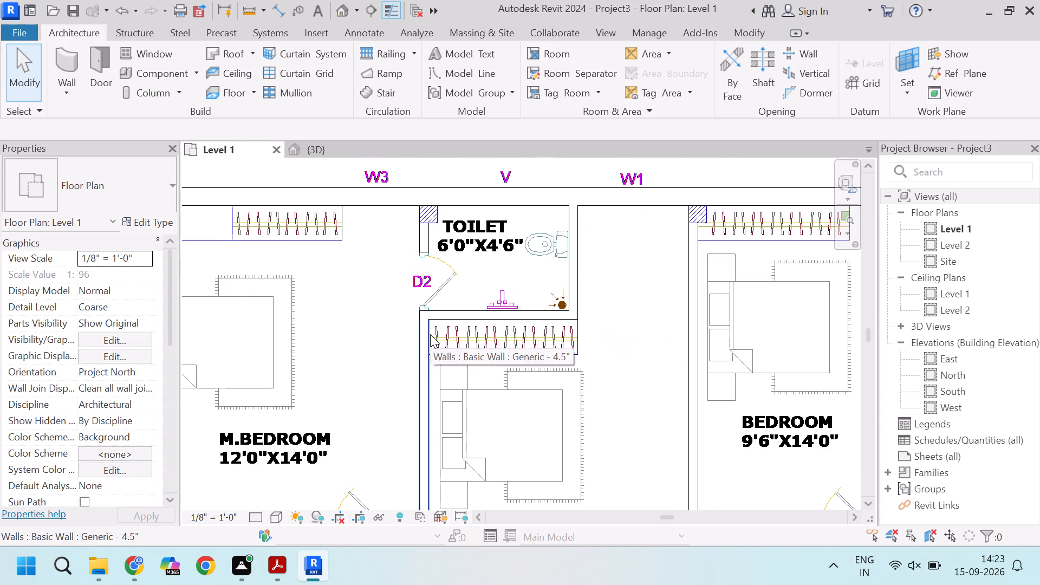
Extend the Generic - 4.5" wall between M.Bedroom and C.Bedroom north past door D2 to the hatched column, about 13' 5 1/4" long.
left_click(430, 334)
scroll(421, 314, "up", 2)
left_click_drag(418, 313, 422, 256)
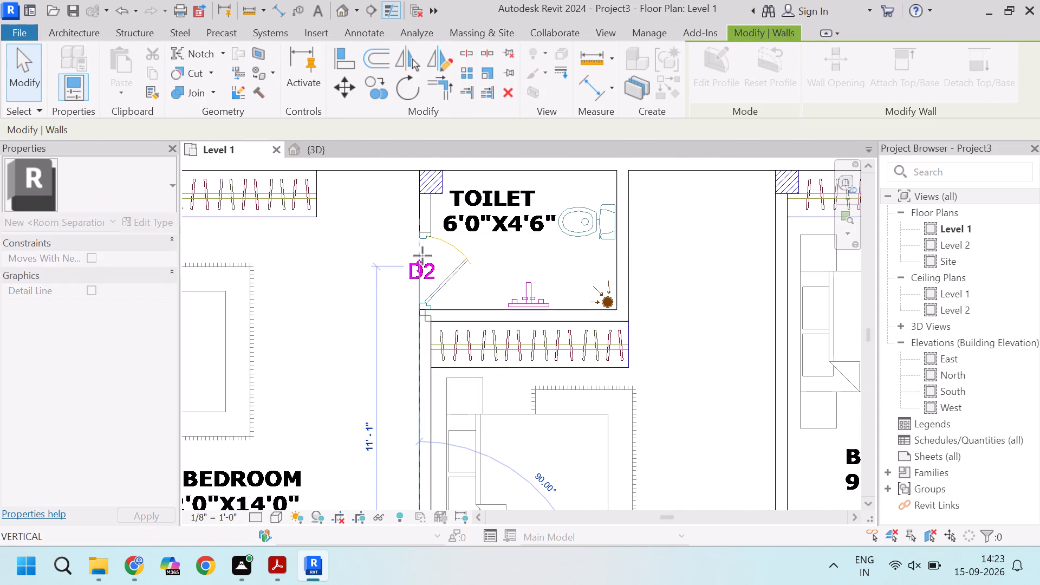
left_click_drag(422, 256, 424, 193)
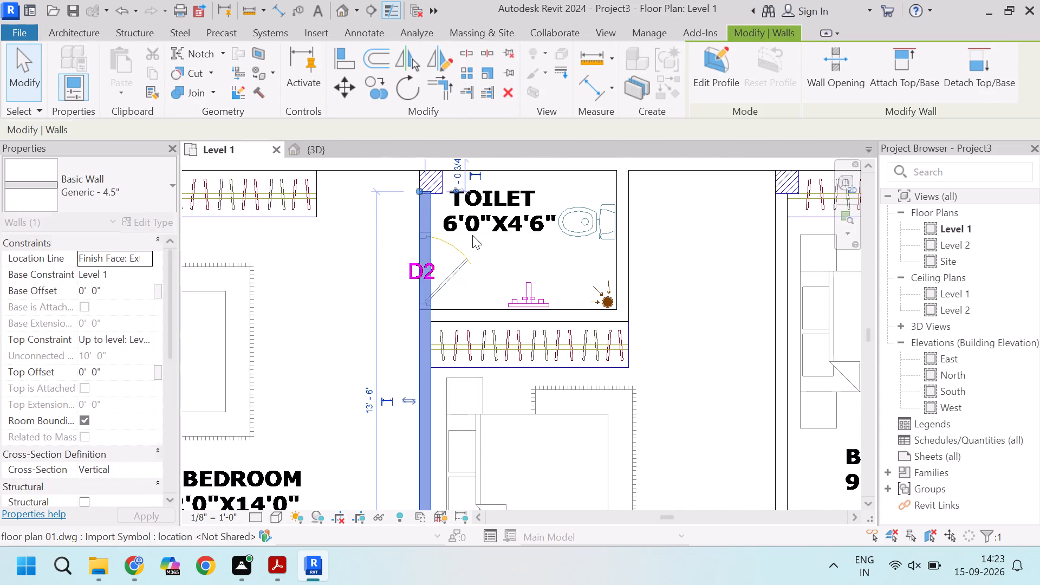
scroll(412, 193, "up", 8)
left_click_drag(427, 190, 425, 201)
scroll(483, 266, "down", 6)
left_click(474, 280)
scroll(441, 290, "down", 5)
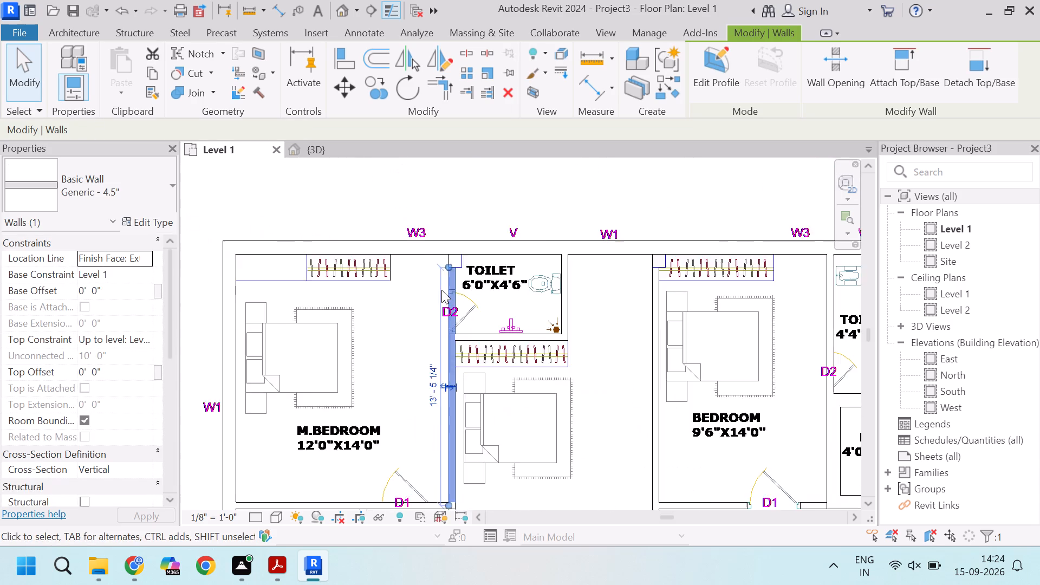
Examine the walls around the 6'0"X4'6" toilet, Bedroom, C.Bedroom and Dining for segments still to trace.
scroll(441, 290, "down", 6)
scroll(466, 282, "up", 10)
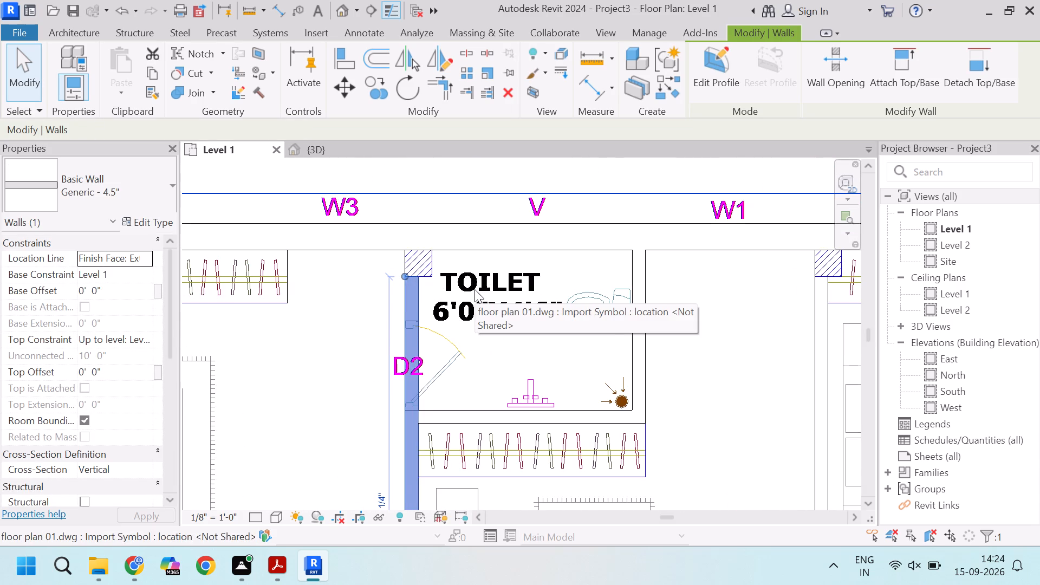
scroll(422, 252, "down", 1)
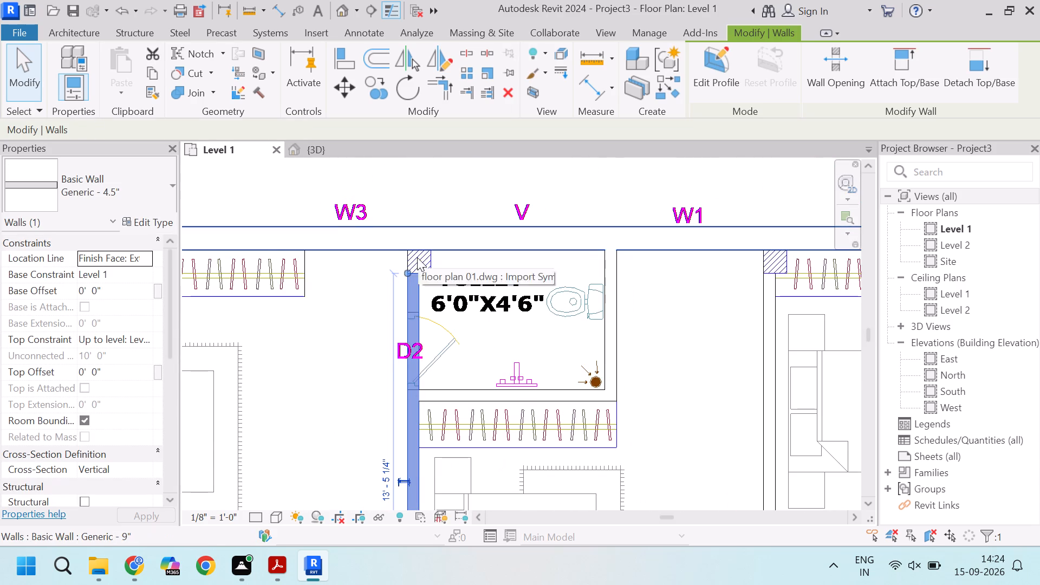
scroll(415, 272, "up", 2)
scroll(443, 277, "down", 4)
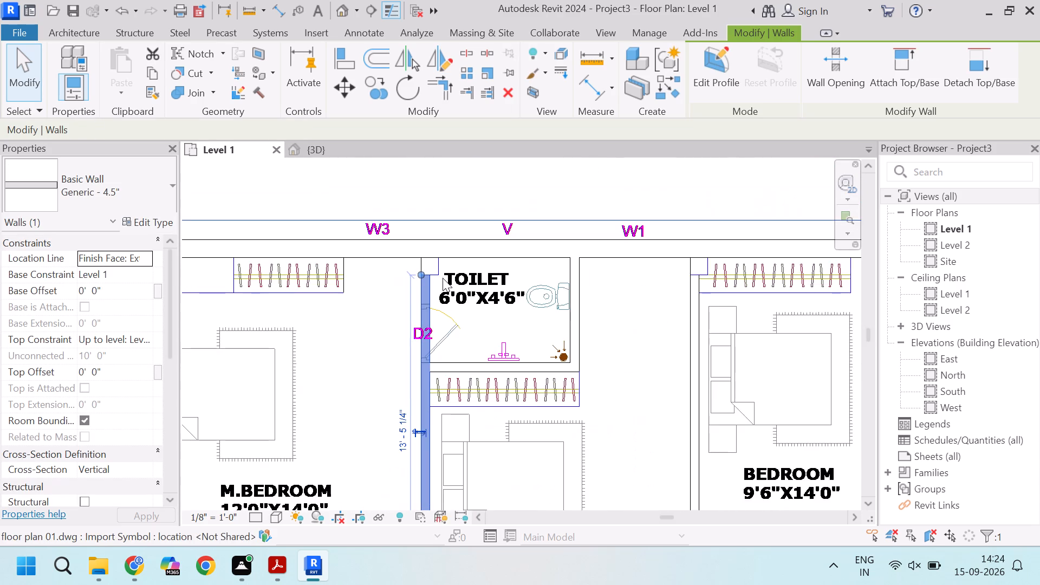
scroll(443, 278, "down", 5)
scroll(715, 306, "up", 3)
scroll(466, 253, "up", 3)
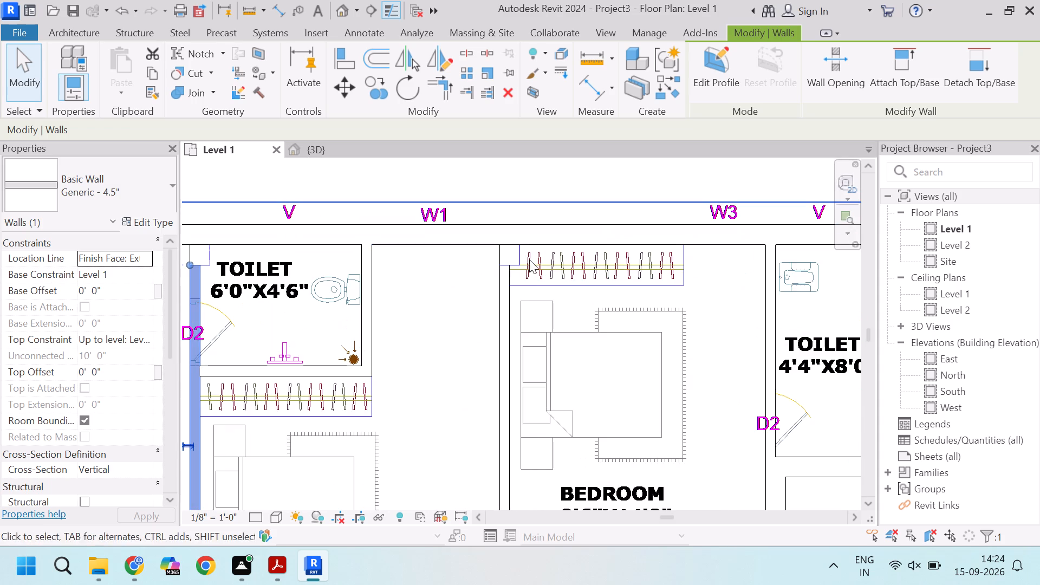
scroll(465, 278, "down", 9)
scroll(393, 373, "up", 8)
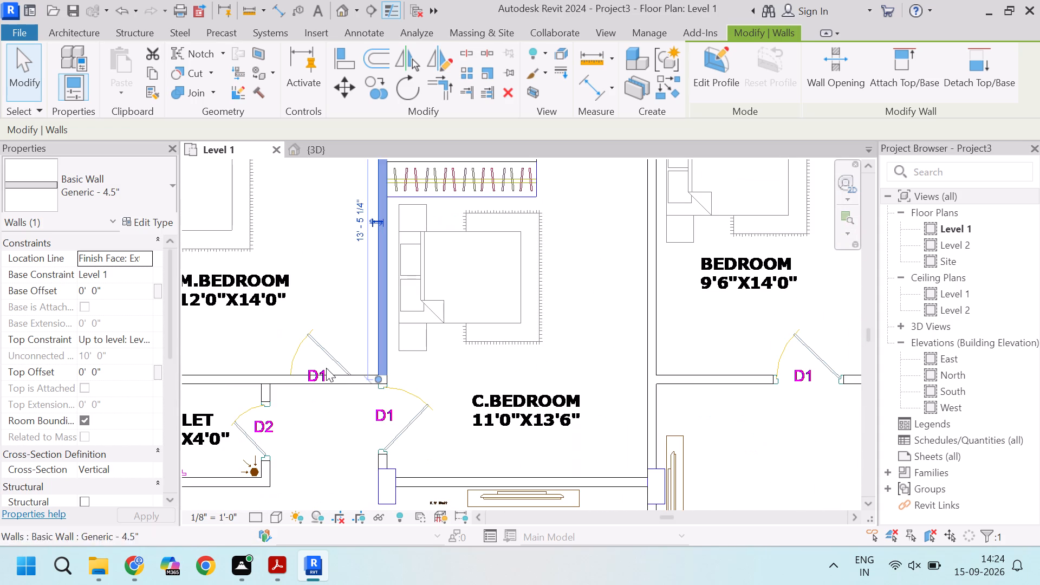
scroll(409, 383, "down", 9)
scroll(320, 433, "up", 4)
scroll(407, 416, "up", 3)
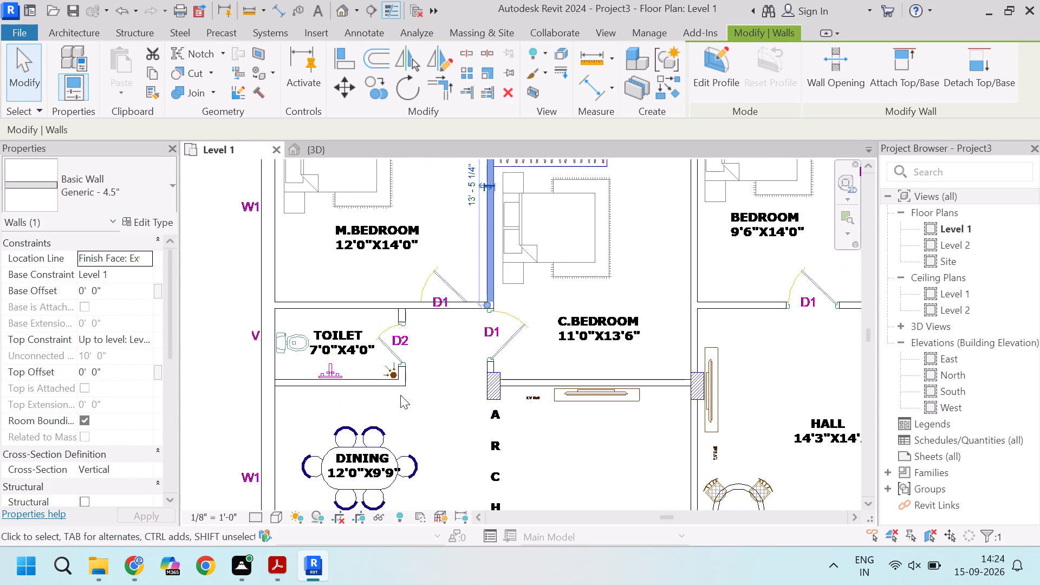
Set the Level 1 plan's visual style to Wireframe and clear the wall selection.
left_click(272, 515)
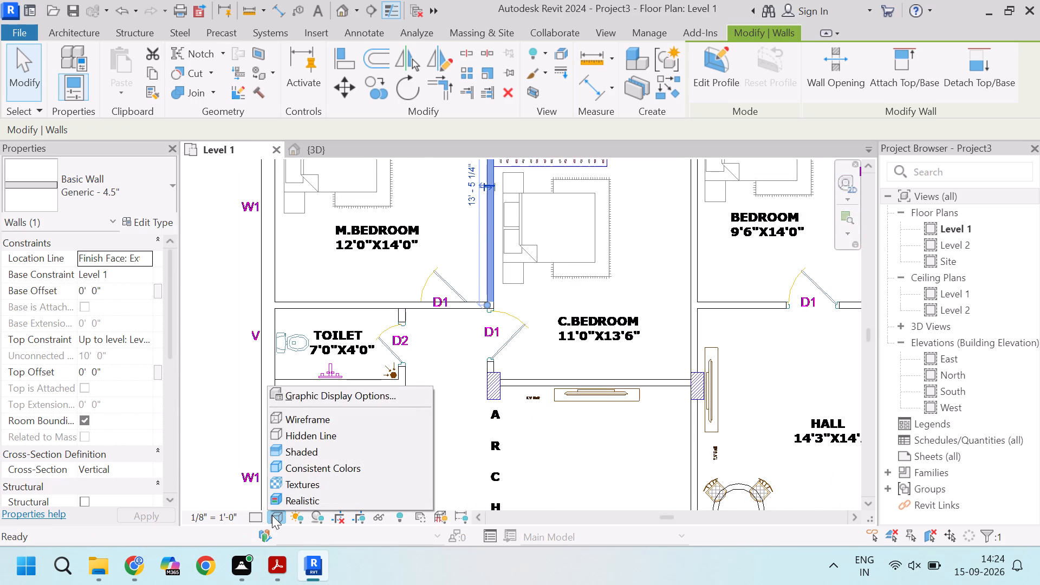
left_click(285, 418)
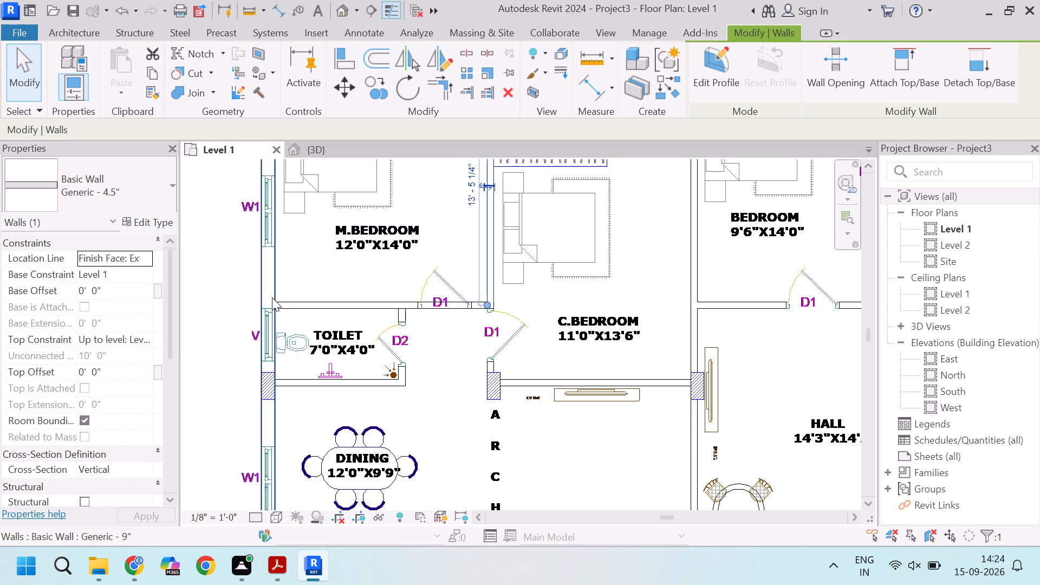
scroll(368, 314, "down", 3)
scroll(456, 275, "down", 5)
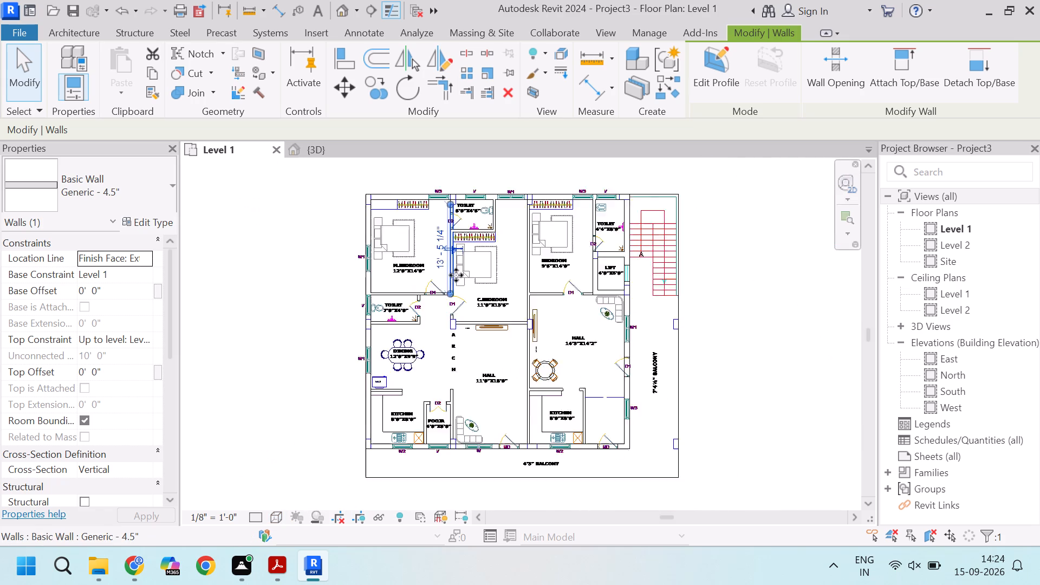
scroll(443, 271, "up", 7)
scroll(420, 293, "down", 4)
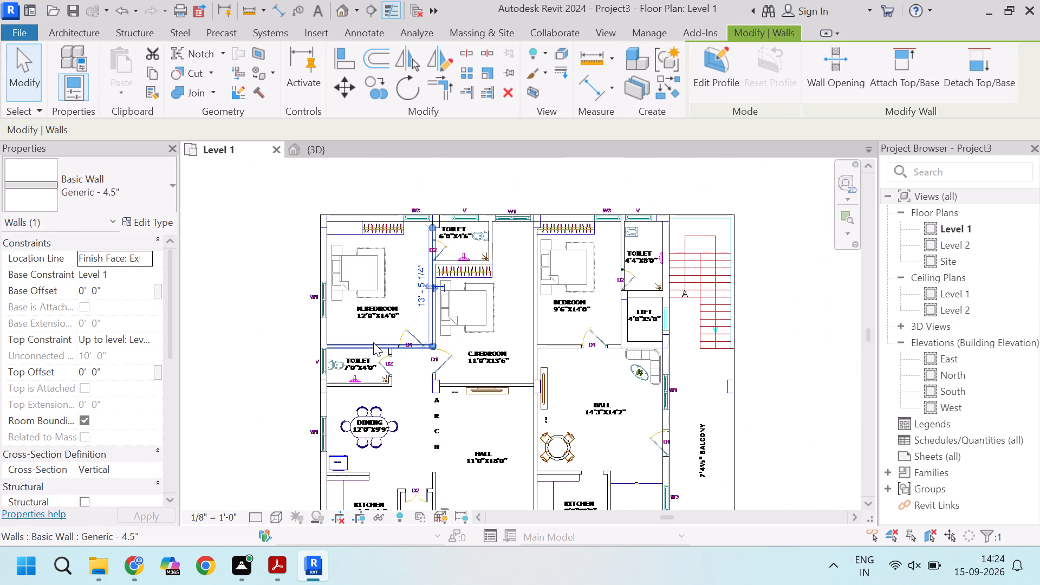
key("Escape")
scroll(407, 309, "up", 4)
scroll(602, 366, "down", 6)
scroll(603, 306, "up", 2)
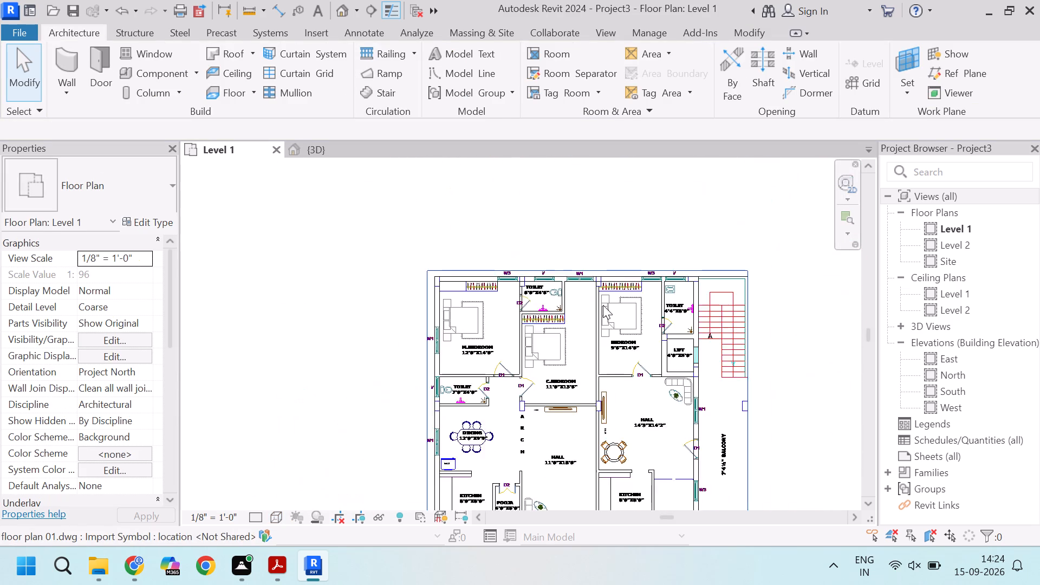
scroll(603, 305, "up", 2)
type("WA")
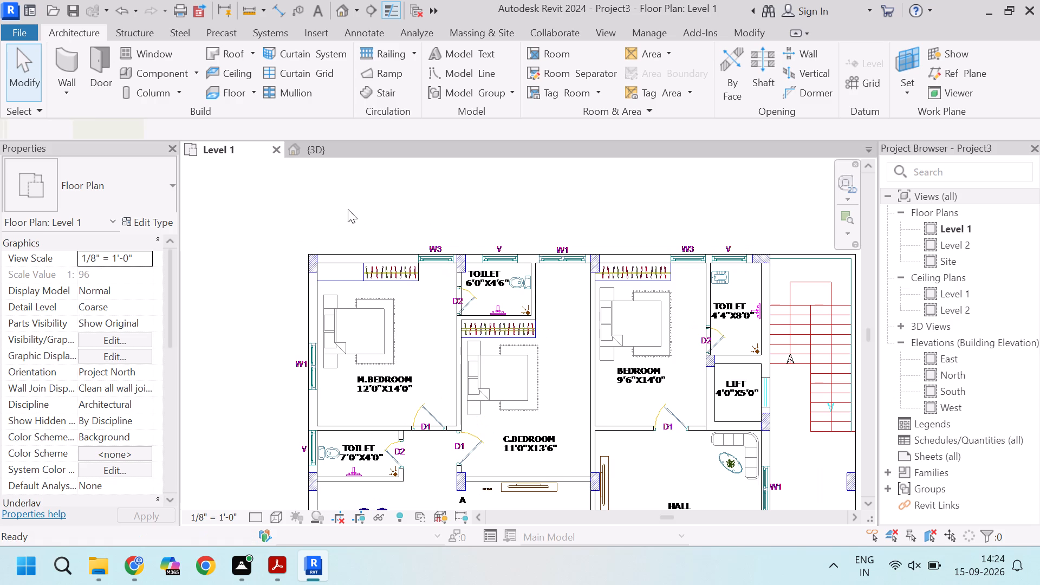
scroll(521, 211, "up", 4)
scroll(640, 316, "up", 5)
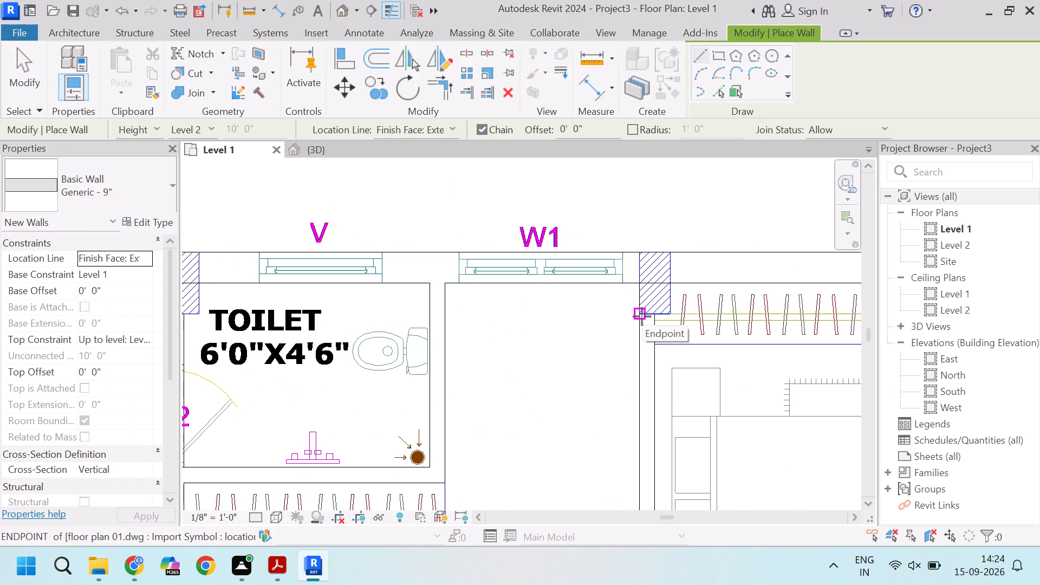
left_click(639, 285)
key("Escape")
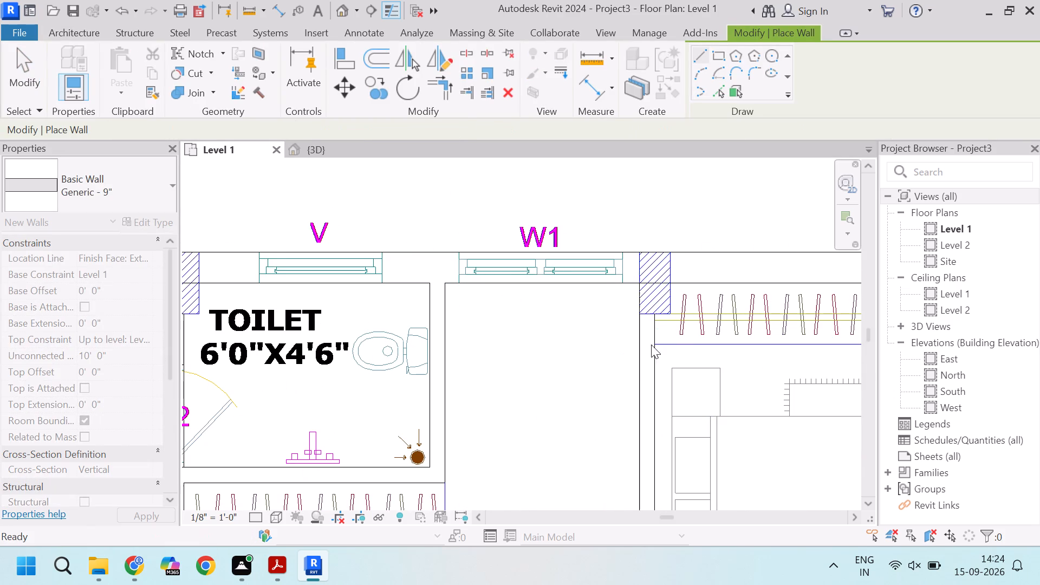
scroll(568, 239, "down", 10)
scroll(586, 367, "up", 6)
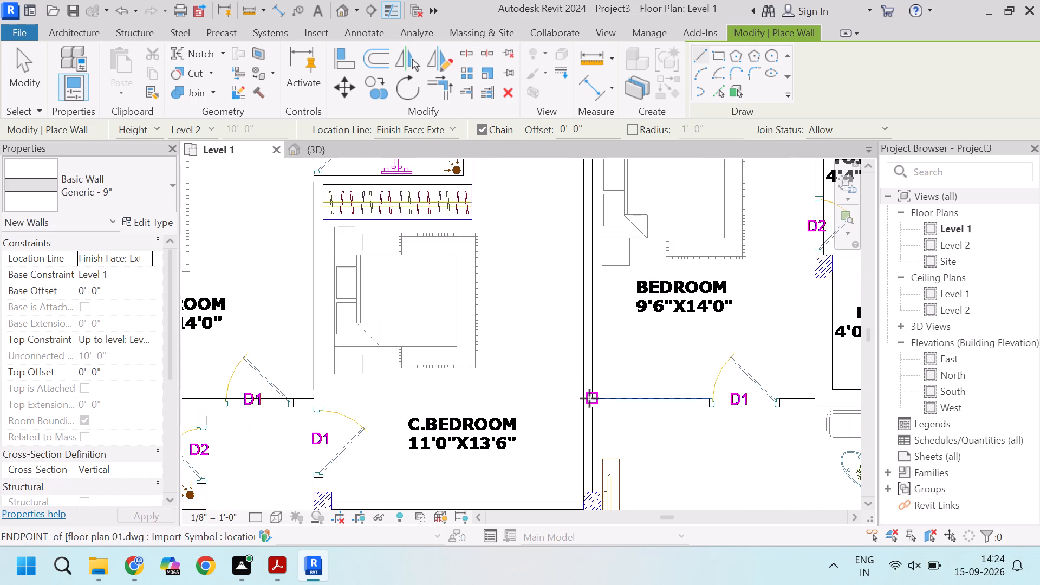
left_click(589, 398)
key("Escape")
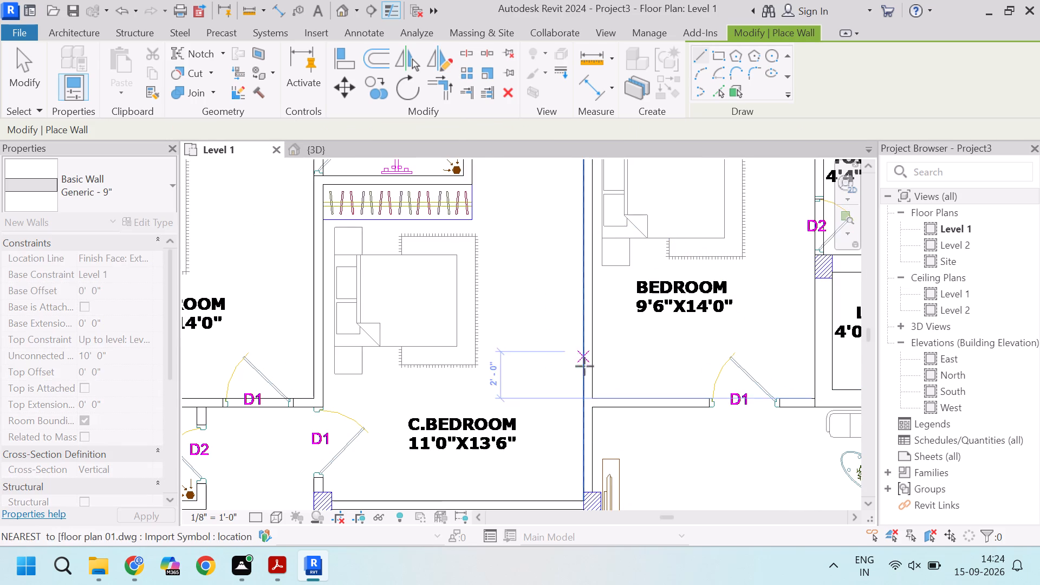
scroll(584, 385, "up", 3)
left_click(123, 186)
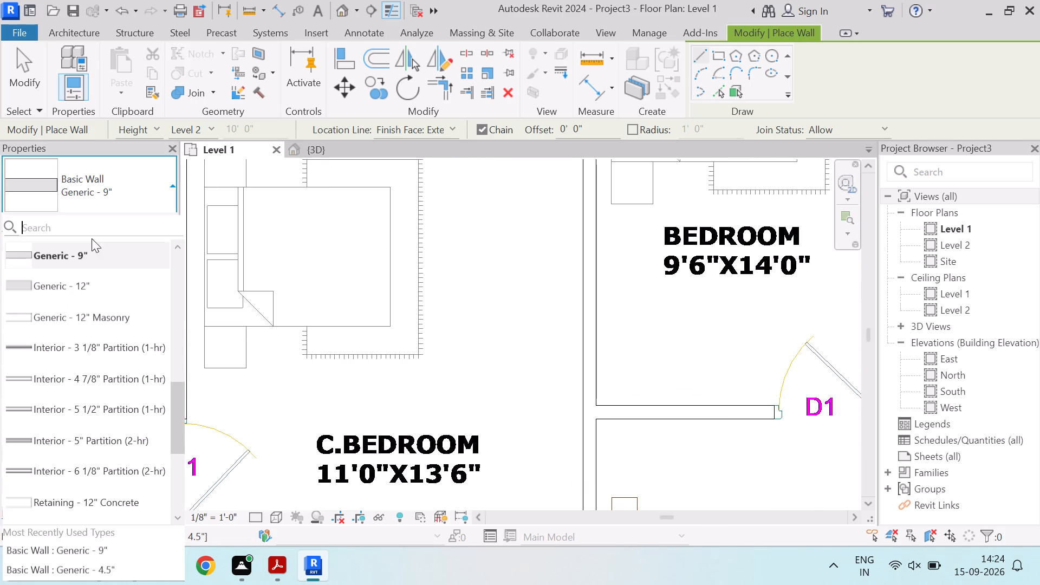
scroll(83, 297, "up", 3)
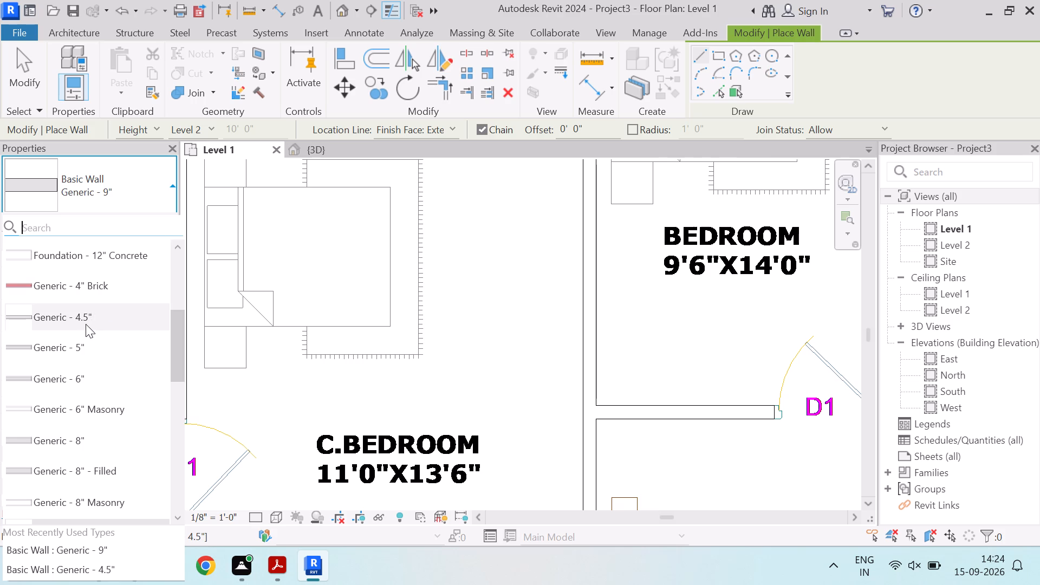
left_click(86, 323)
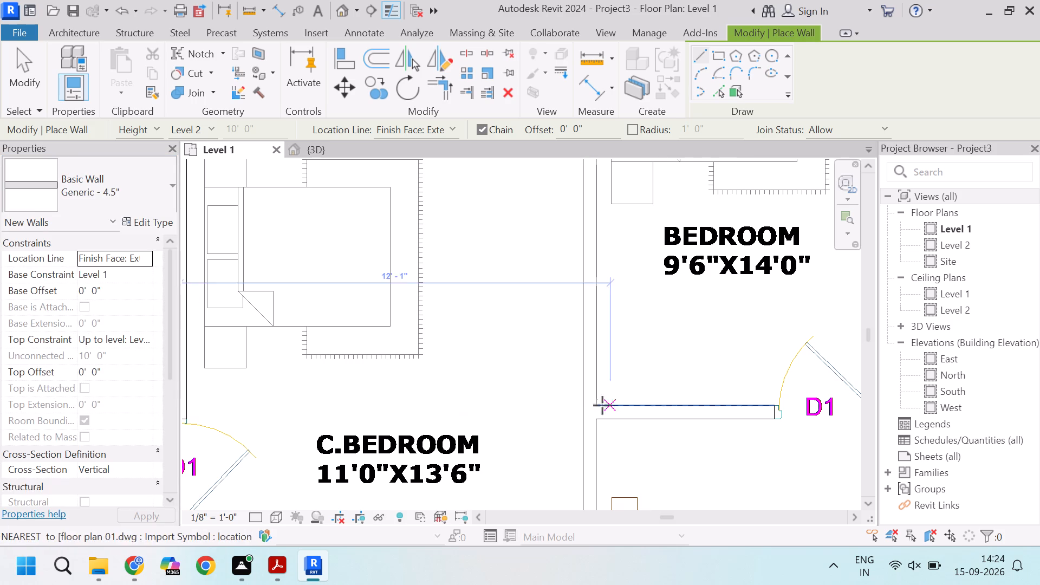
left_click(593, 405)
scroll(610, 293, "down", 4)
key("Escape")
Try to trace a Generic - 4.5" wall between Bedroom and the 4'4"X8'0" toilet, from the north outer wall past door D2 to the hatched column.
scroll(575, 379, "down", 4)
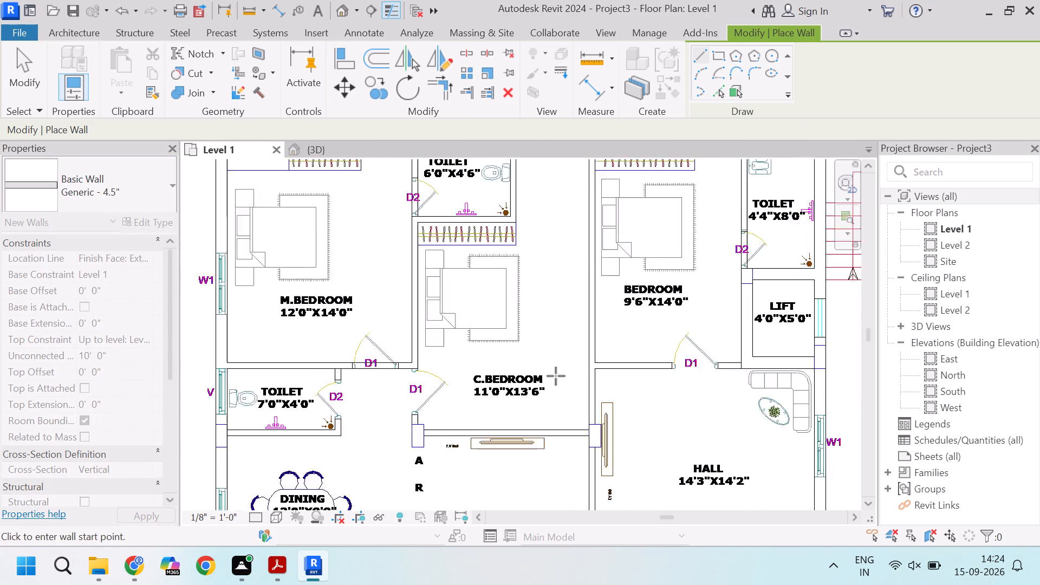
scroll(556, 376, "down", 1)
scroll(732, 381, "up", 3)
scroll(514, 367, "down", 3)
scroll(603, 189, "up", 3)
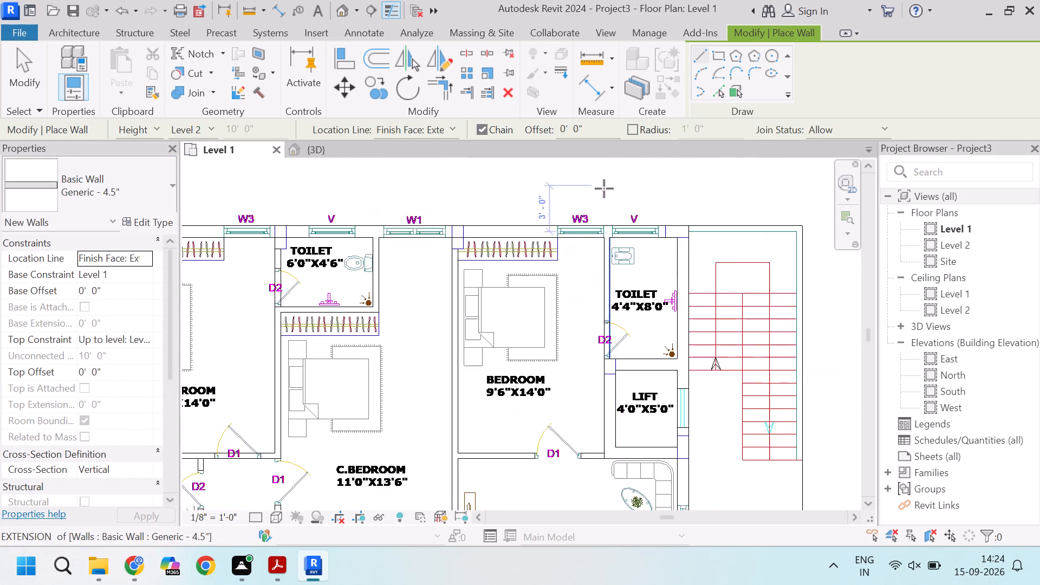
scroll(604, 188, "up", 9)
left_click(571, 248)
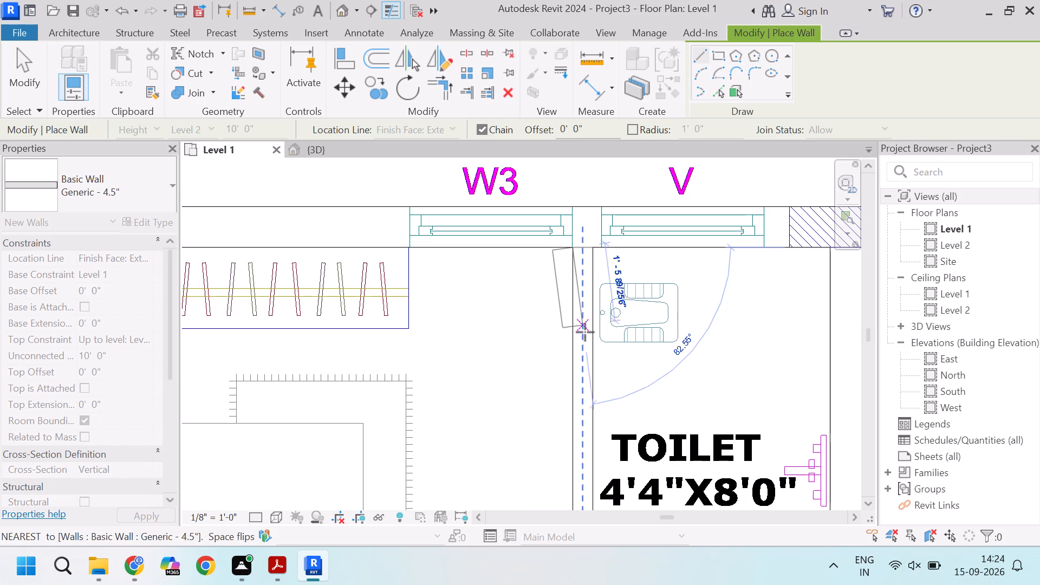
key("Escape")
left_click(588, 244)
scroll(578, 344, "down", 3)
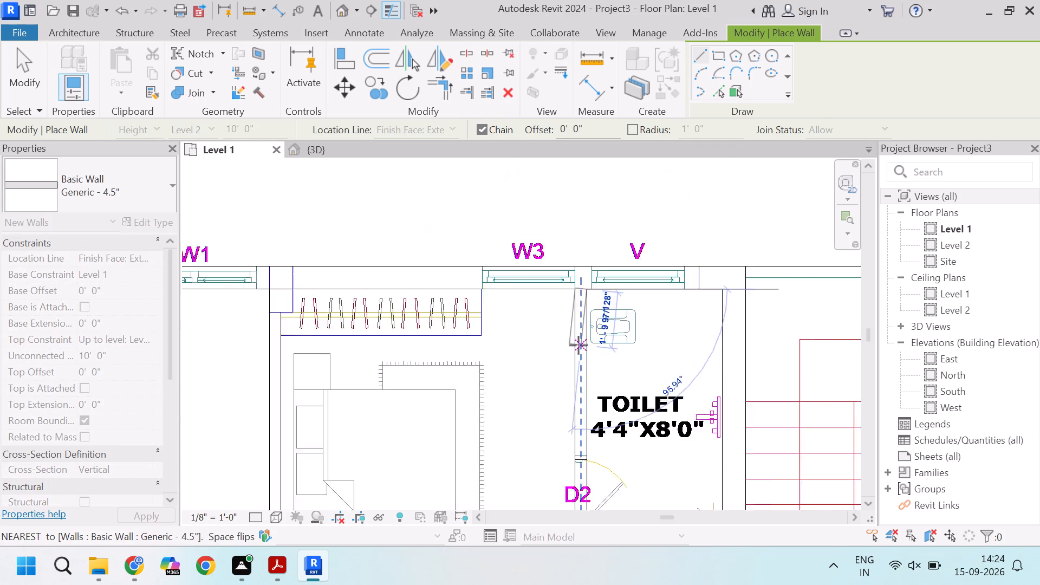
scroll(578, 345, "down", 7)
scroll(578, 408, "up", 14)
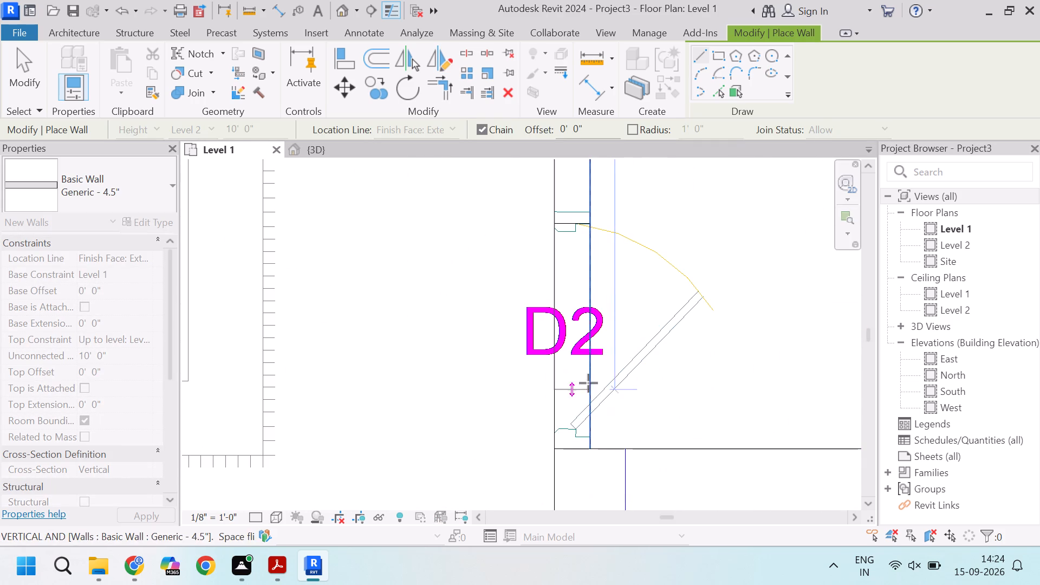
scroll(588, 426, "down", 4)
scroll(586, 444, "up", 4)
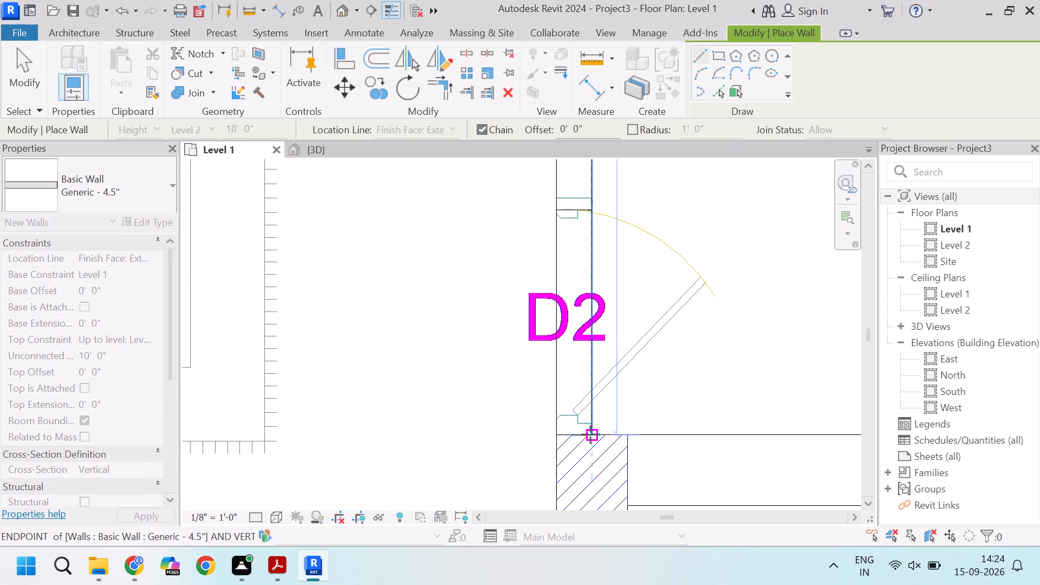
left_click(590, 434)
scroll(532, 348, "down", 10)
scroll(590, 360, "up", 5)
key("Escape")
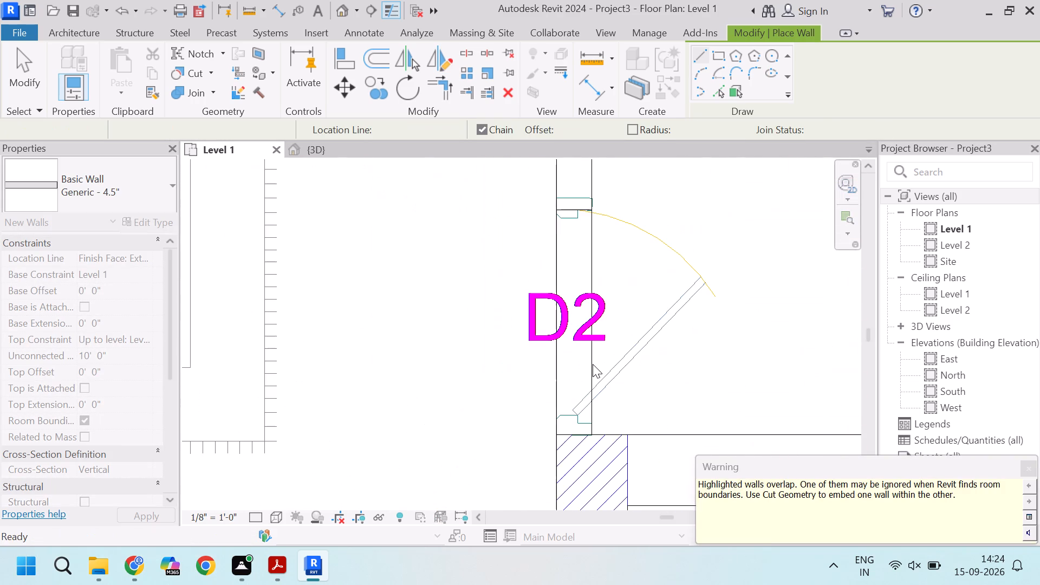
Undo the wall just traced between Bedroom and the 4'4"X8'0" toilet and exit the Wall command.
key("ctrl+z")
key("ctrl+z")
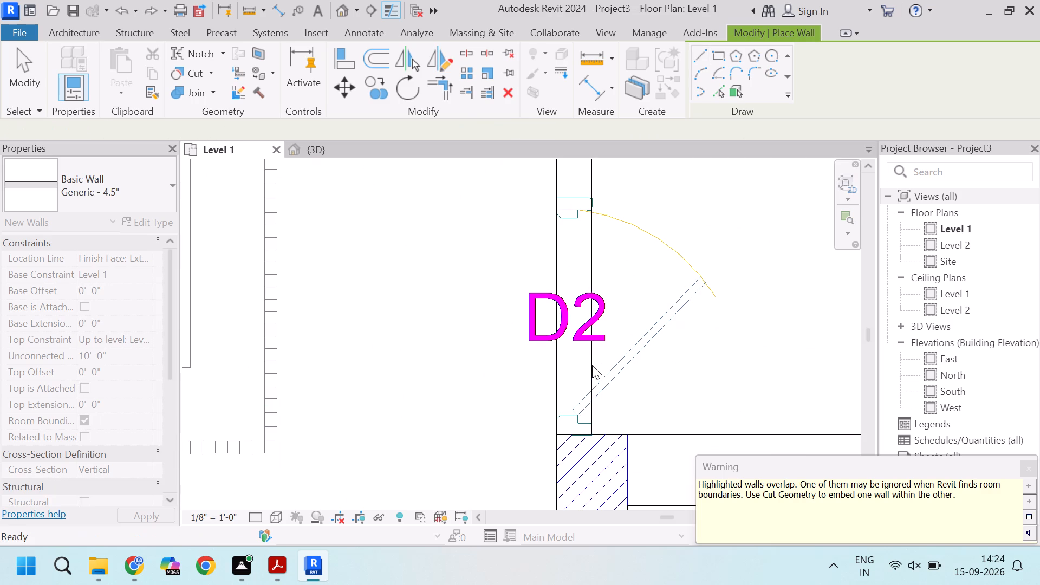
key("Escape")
Examine the existing walls around the 4'4"X8'0" toilet, lift and bedrooms in the plan and in the 3D view.
left_click(590, 346)
scroll(575, 359, "down", 4)
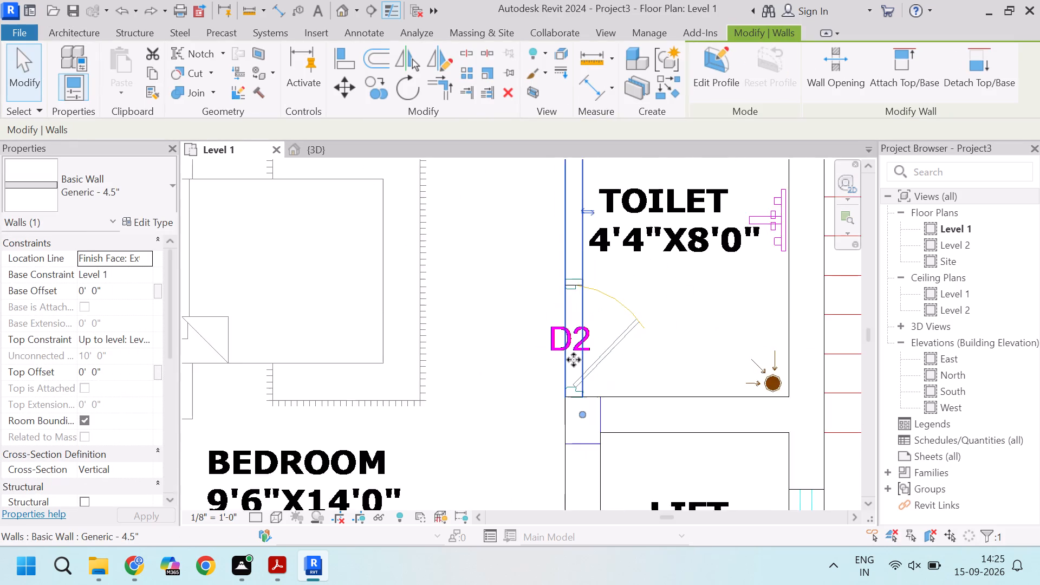
scroll(574, 360, "down", 5)
key("Escape")
scroll(567, 333, "down", 5)
scroll(564, 407, "up", 4)
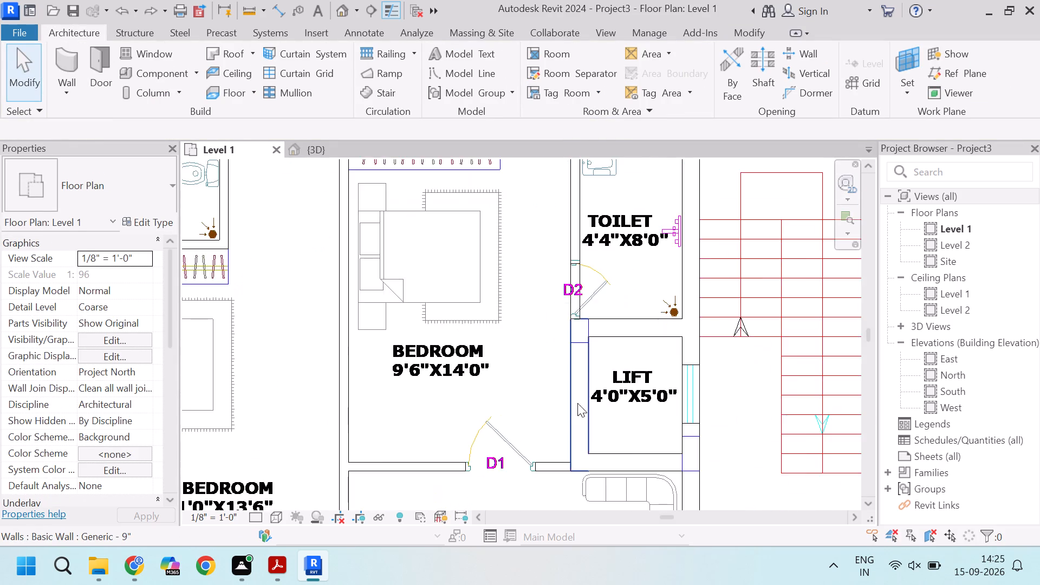
scroll(577, 389, "down", 5)
left_click(316, 142)
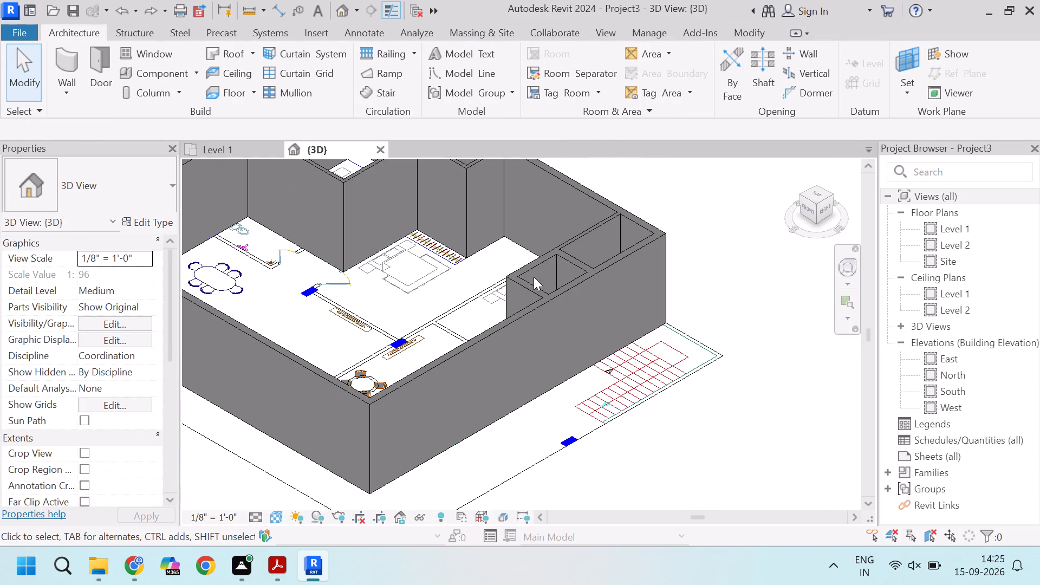
middle_click_drag(534, 277, 565, 331)
scroll(353, 314, "up", 5)
scroll(394, 363, "down", 3)
scroll(347, 330, "up", 4)
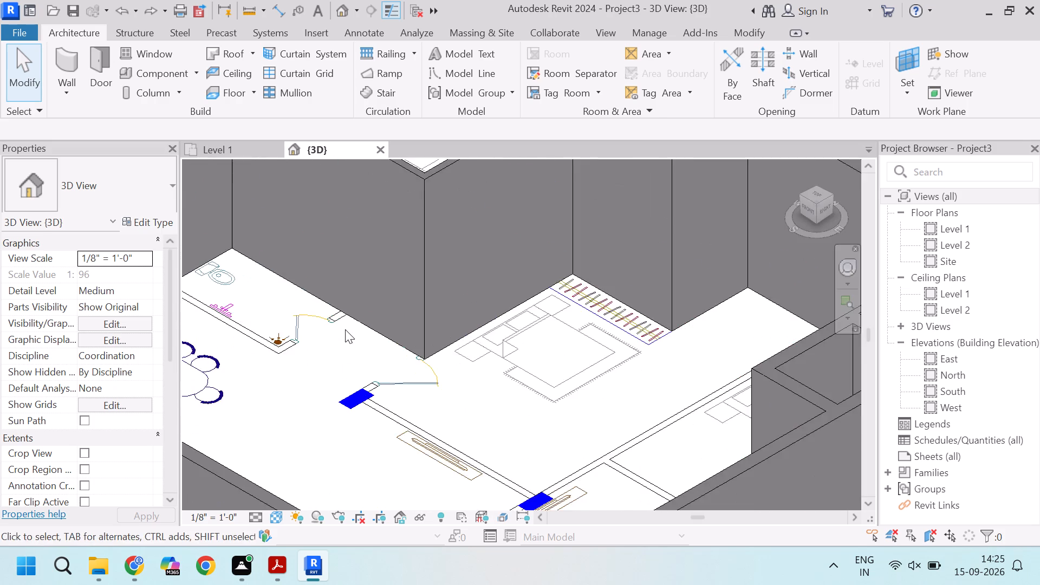
scroll(339, 310, "up", 3)
Examine the Level 1 plan around M.Bedroom, C.Bedroom and the 7'0"X4'0" toilet for walls still to trace.
left_click(242, 150)
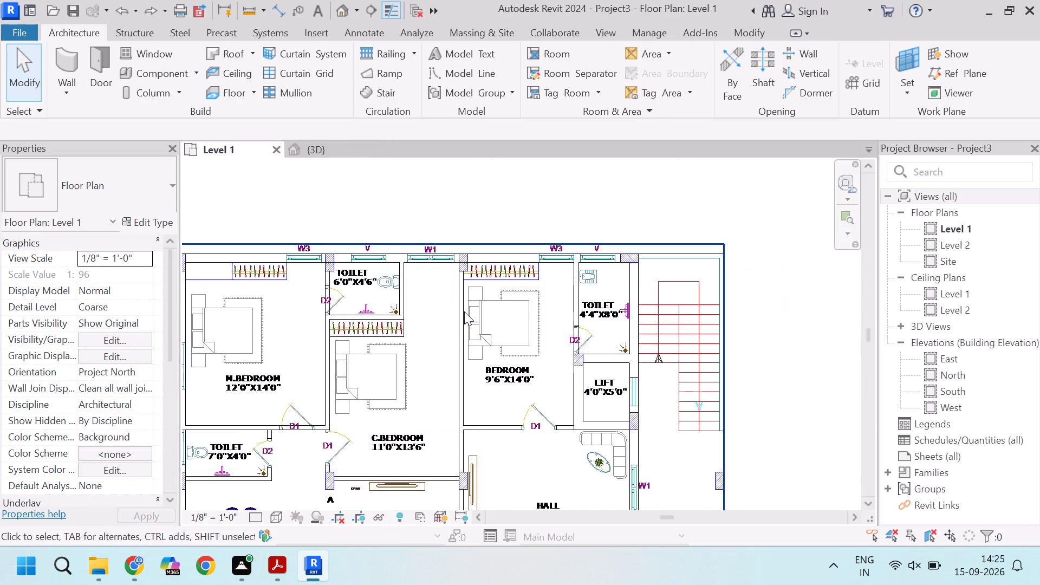
scroll(464, 311, "down", 5)
scroll(335, 390, "up", 8)
scroll(428, 340, "up", 3)
scroll(456, 318, "down", 5)
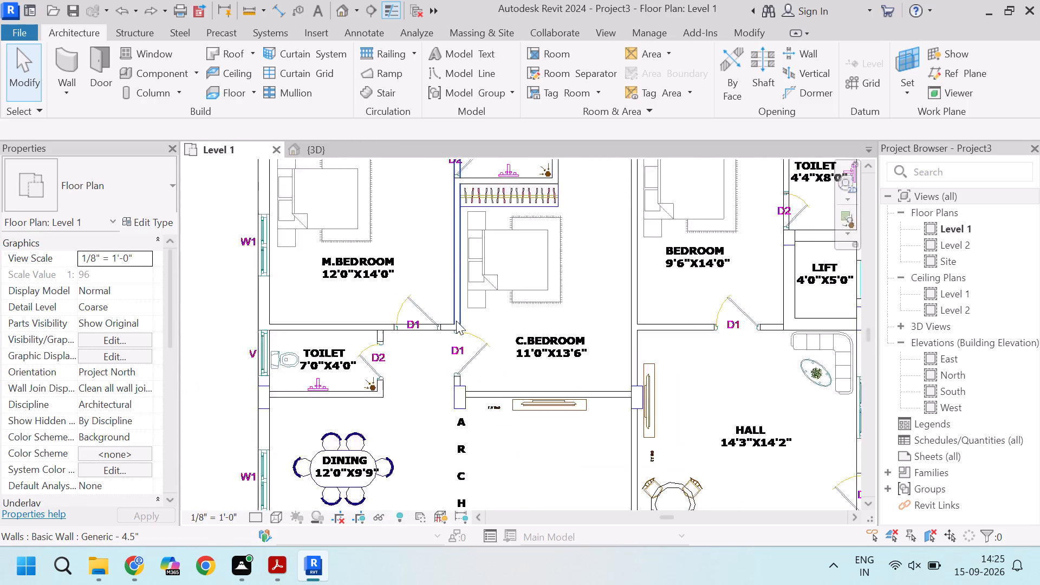
scroll(453, 349, "up", 4)
scroll(399, 398, "down", 4)
scroll(389, 398, "up", 4)
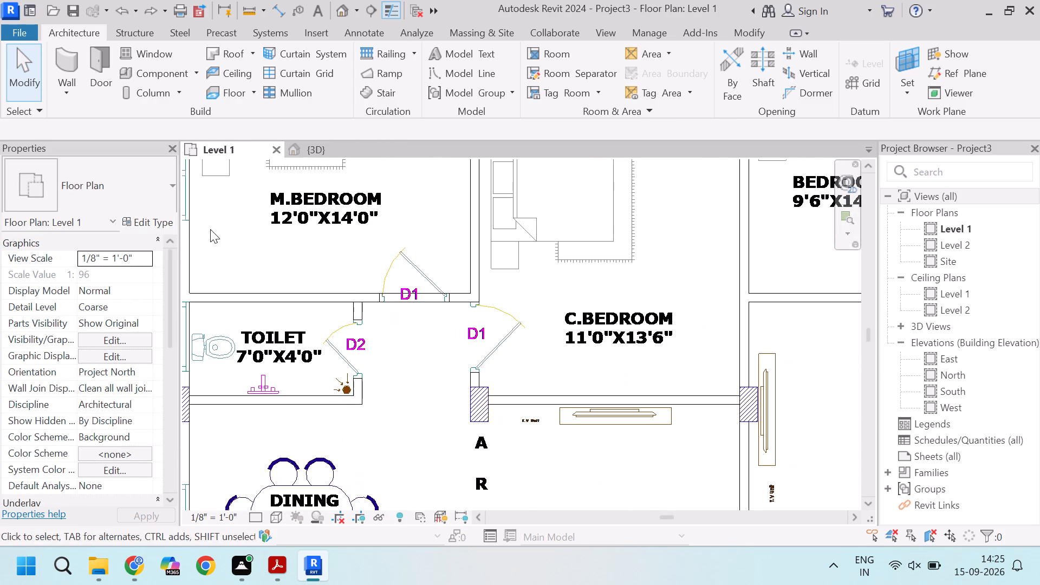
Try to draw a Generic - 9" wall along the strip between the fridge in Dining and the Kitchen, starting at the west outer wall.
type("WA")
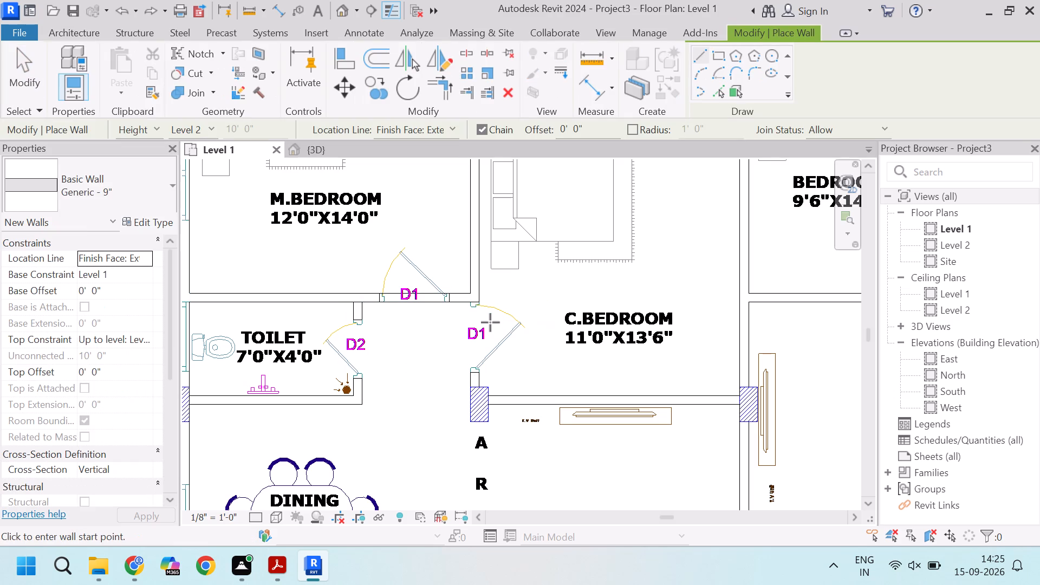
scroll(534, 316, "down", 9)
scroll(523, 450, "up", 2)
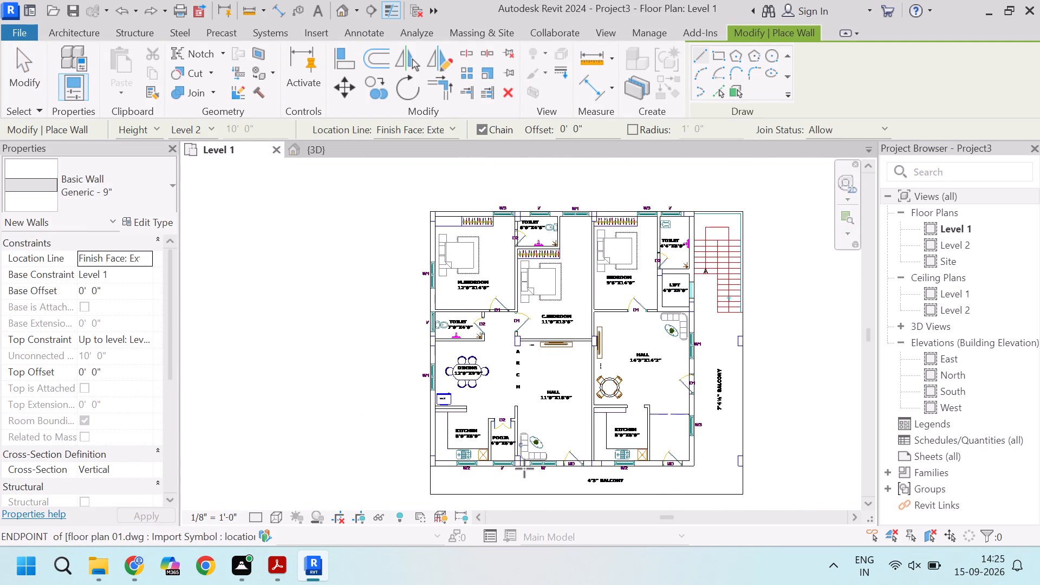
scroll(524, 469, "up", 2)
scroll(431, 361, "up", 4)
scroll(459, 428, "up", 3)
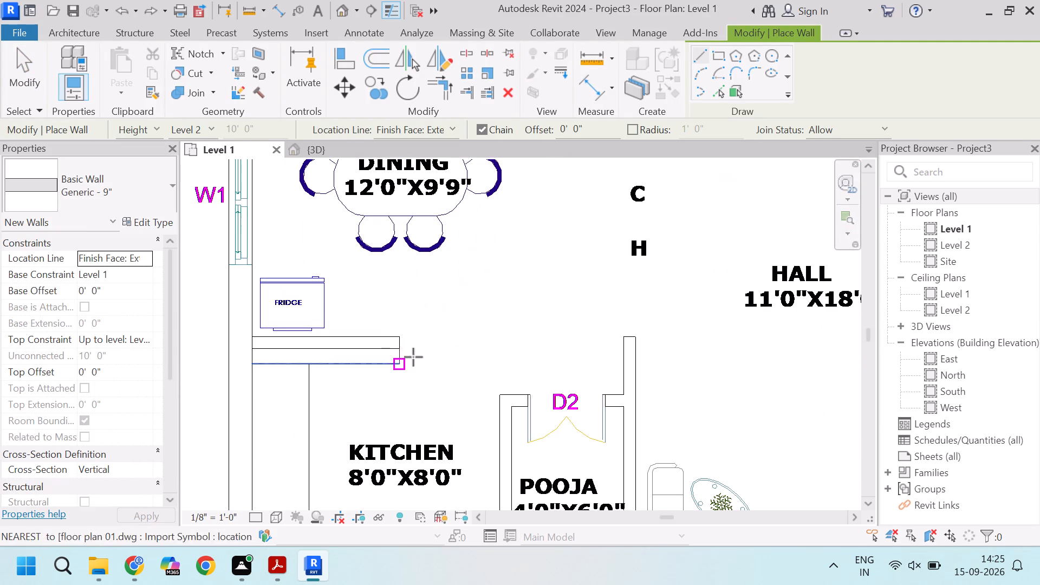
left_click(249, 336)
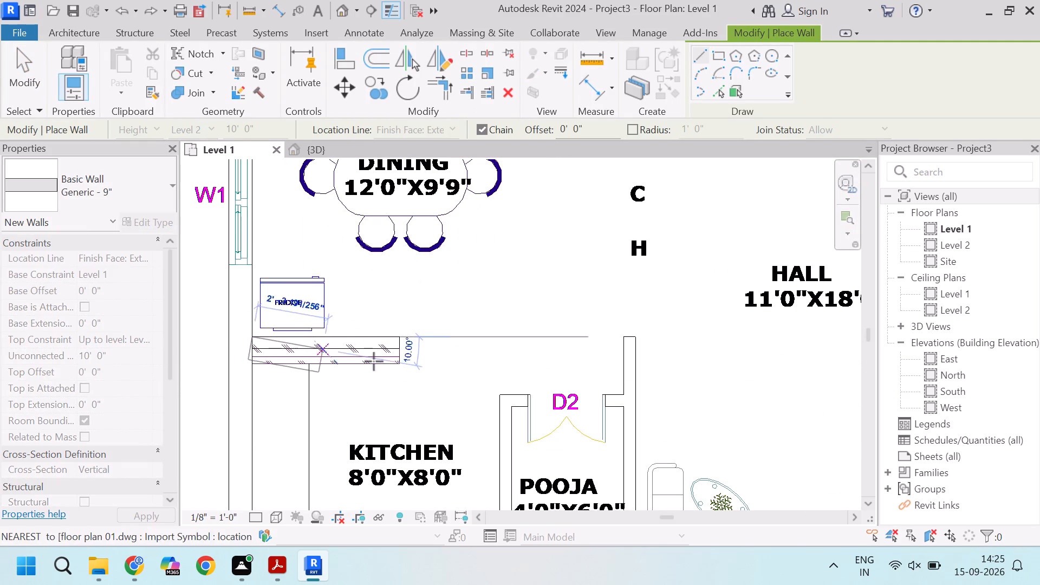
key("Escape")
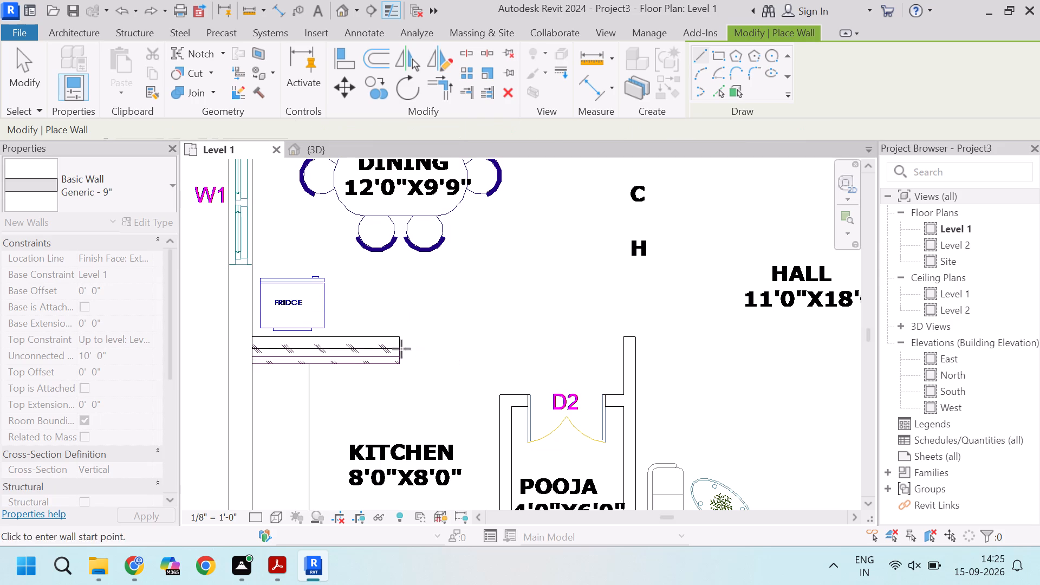
Trace a Generic - 4.5" wall between Kitchen and Pooja, about 6' 9" north from the south outer wall to Pooja's northwest corner.
scroll(357, 355, "down", 8)
scroll(377, 393, "up", 4)
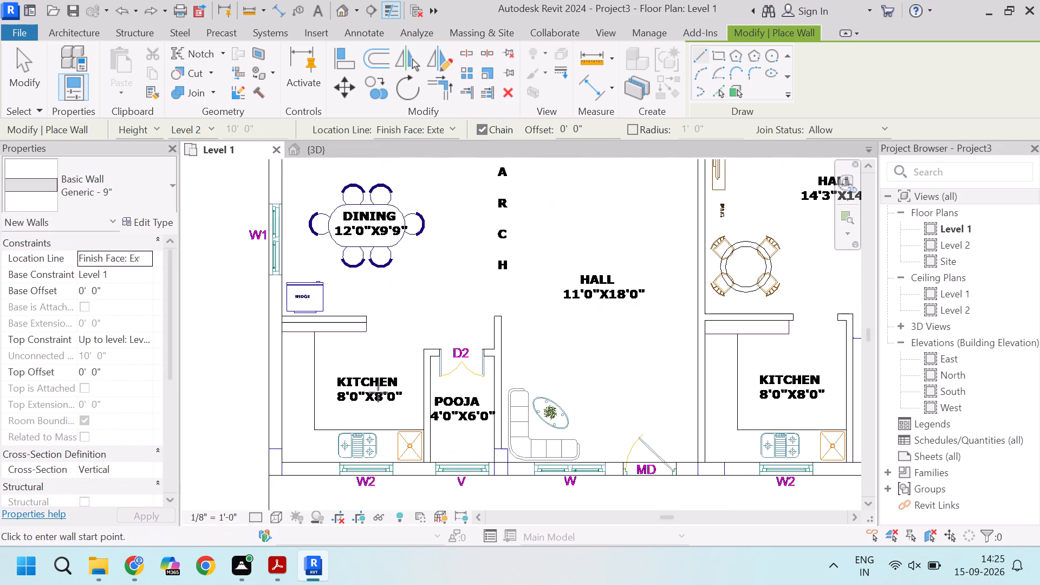
scroll(451, 336, "up", 4)
scroll(509, 328, "down", 2)
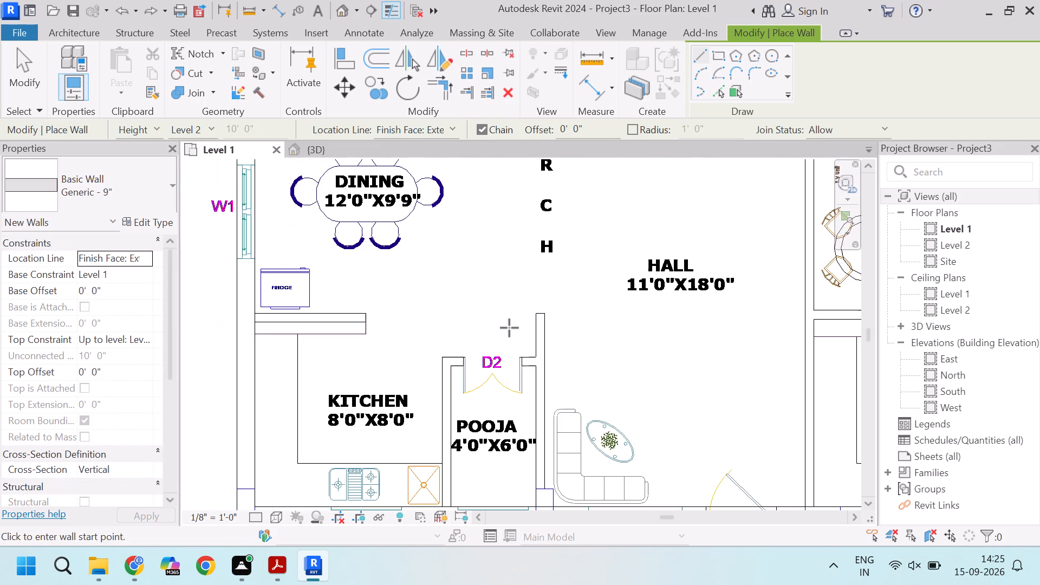
left_click(156, 197)
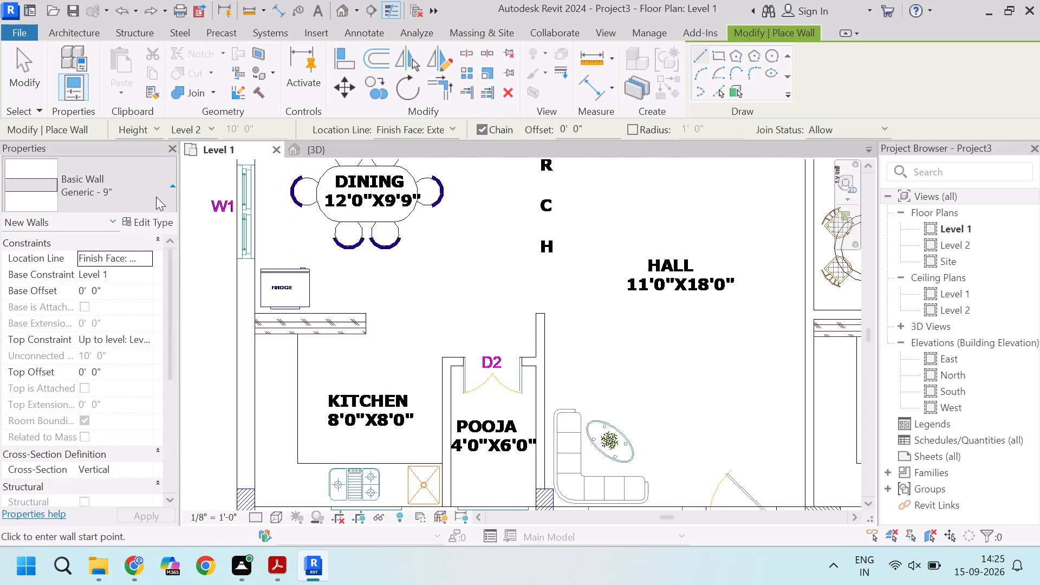
scroll(109, 292, "up", 3)
left_click(97, 326)
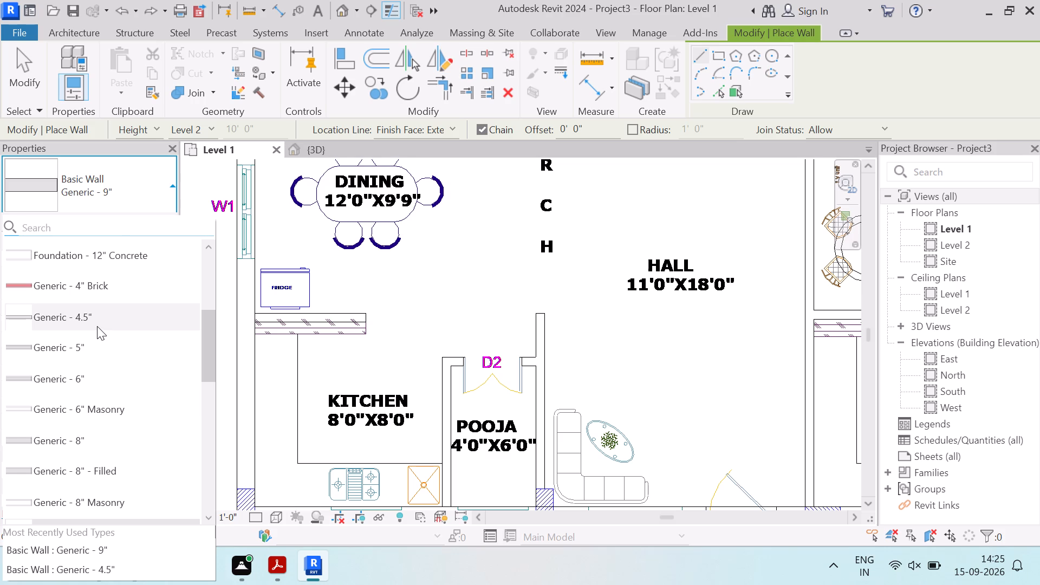
scroll(380, 255, "down", 4)
scroll(434, 405, "up", 5)
scroll(370, 380, "up", 4)
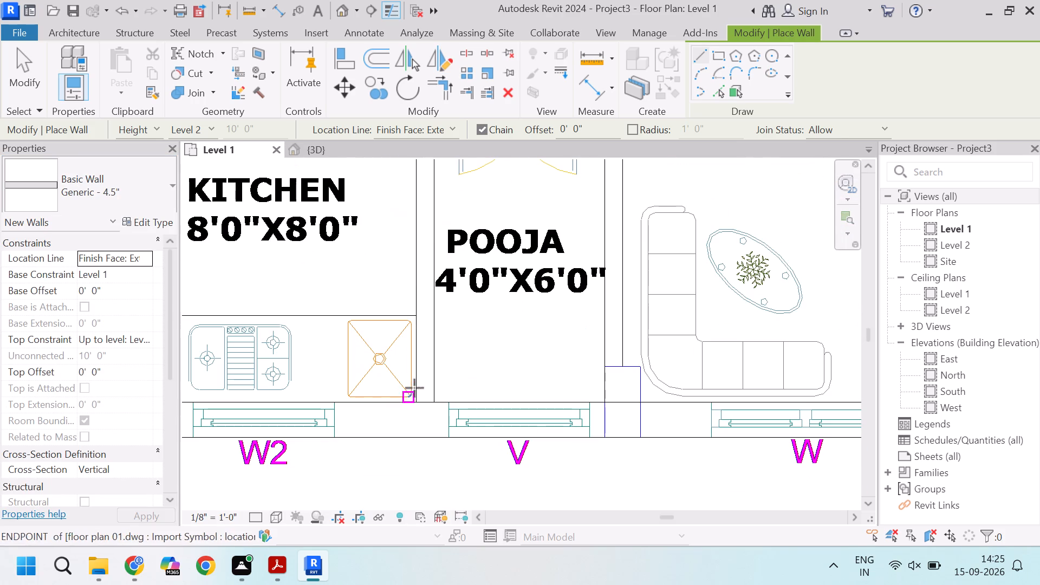
left_click(440, 398)
key("Escape")
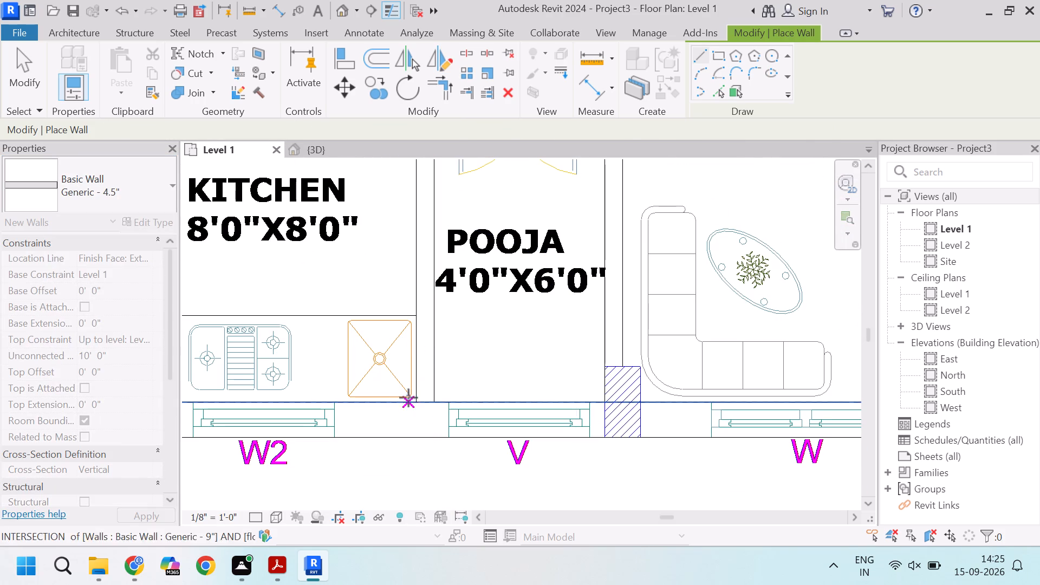
left_click(415, 399)
scroll(439, 310, "down", 5)
scroll(421, 225, "up", 4)
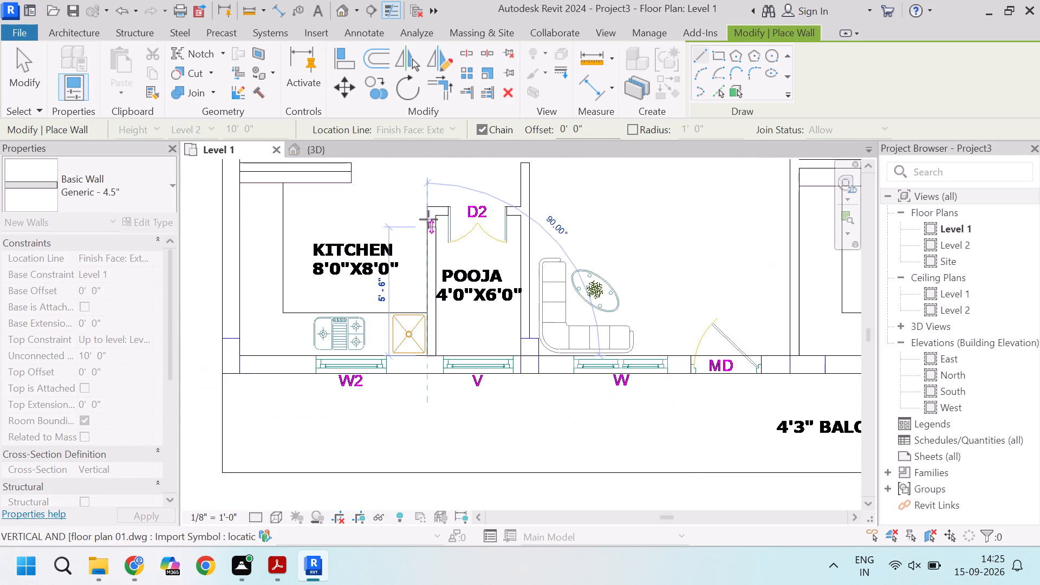
scroll(428, 210, "up", 3)
left_click(433, 188)
Continue the Generic - 4.5" wall east along Pooja's north side, across door D2 to the wall line beside the Hall.
scroll(433, 188, "down", 4)
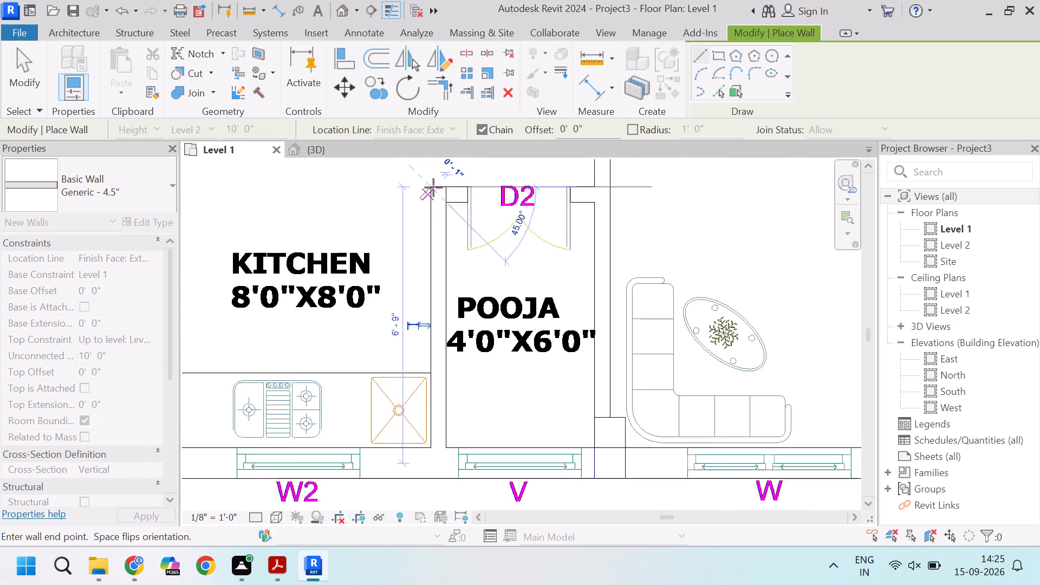
scroll(558, 184, "up", 2)
left_click(583, 185)
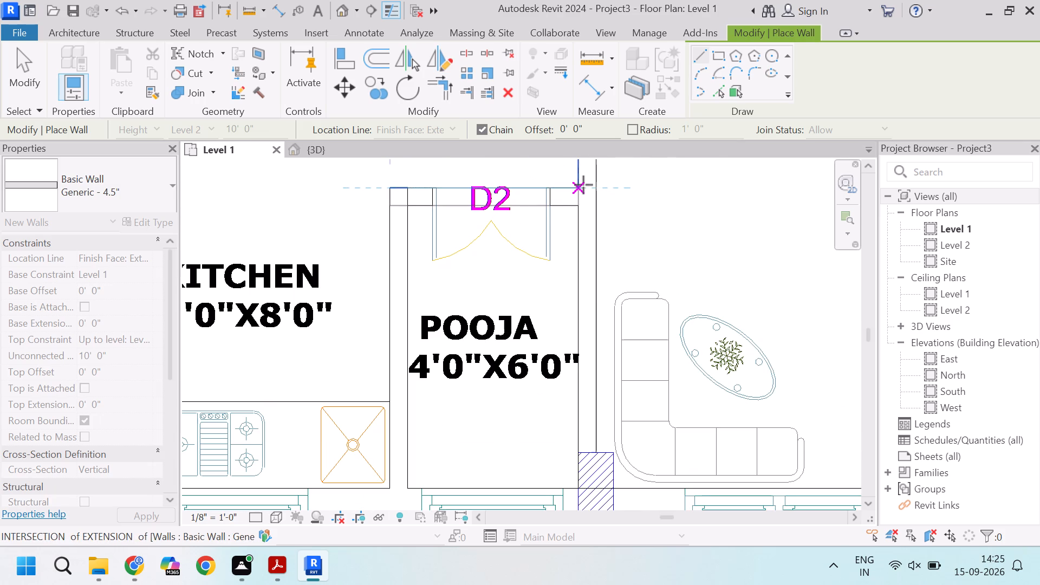
Continue the Generic - 4.5" wall north from Pooja's northeast corner to the end of the CAD stub, about 2' 0 3/4" long.
scroll(477, 280, "down", 10)
scroll(524, 218, "up", 4)
scroll(484, 244, "up", 6)
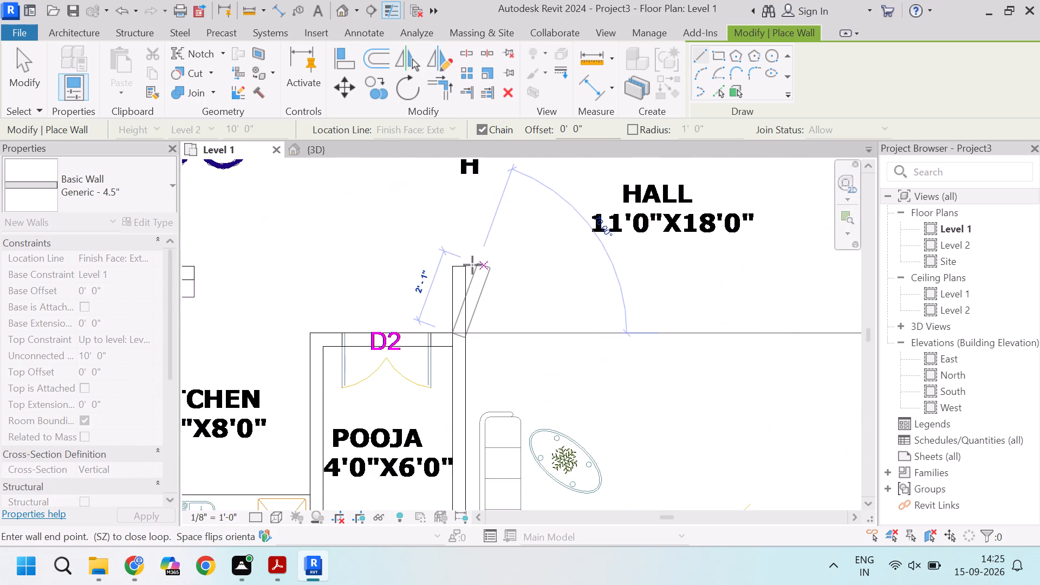
scroll(472, 265, "up", 5)
left_click(422, 264)
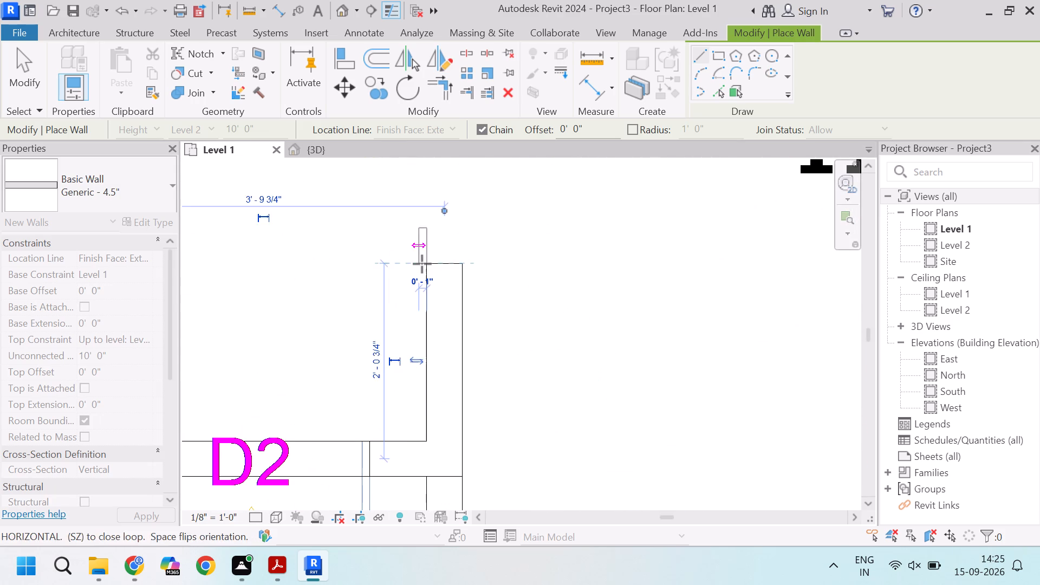
key("Escape")
key("Escape")
scroll(438, 307, "down", 3)
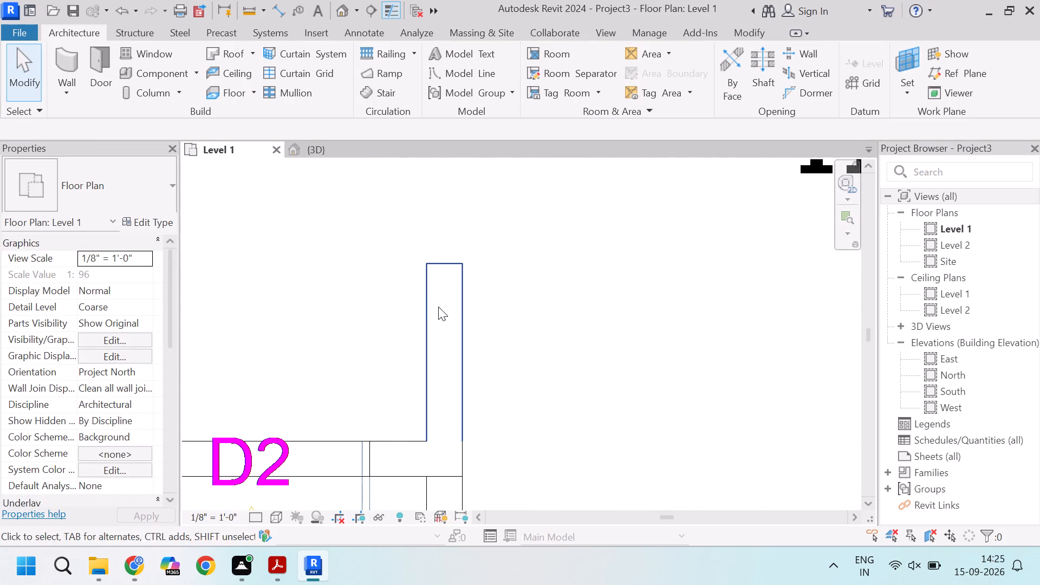
Extend the short Generic - 4.5" wall at Pooja's northeast corner south along Pooja's east side to the south outer wall.
scroll(438, 307, "down", 2)
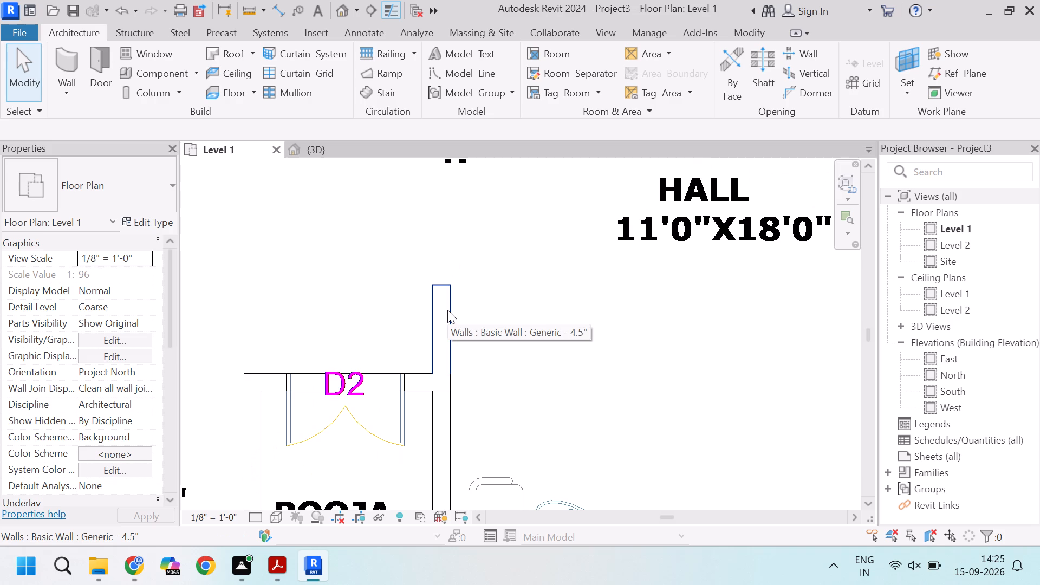
scroll(447, 310, "down", 9)
scroll(441, 333, "up", 5)
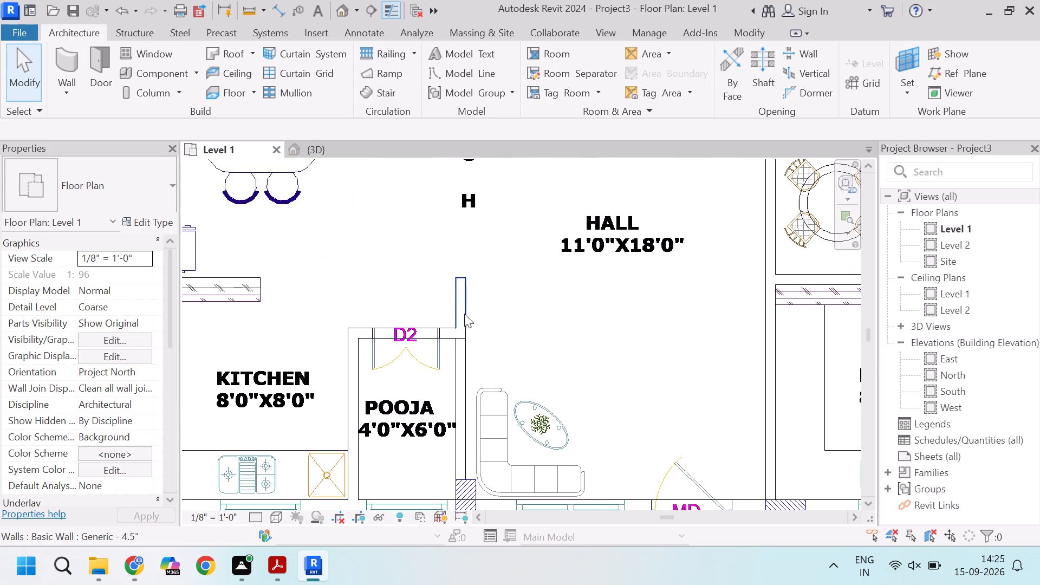
left_click(464, 314)
scroll(460, 322, "down", 4)
scroll(455, 331, "up", 5)
scroll(459, 323, "down", 5)
scroll(451, 333, "up", 5)
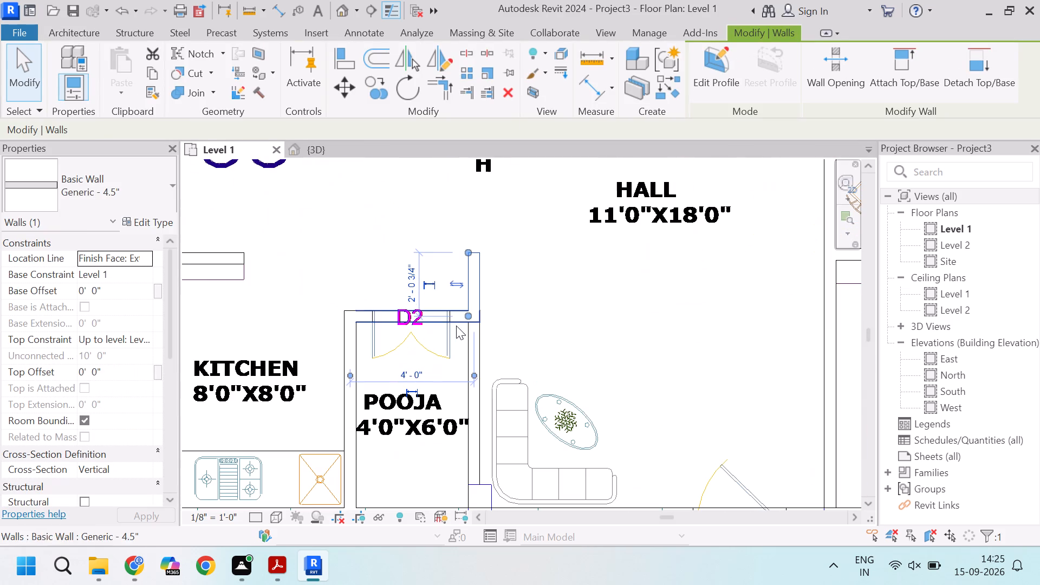
left_click_drag(466, 315, 466, 380)
scroll(466, 380, "down", 4)
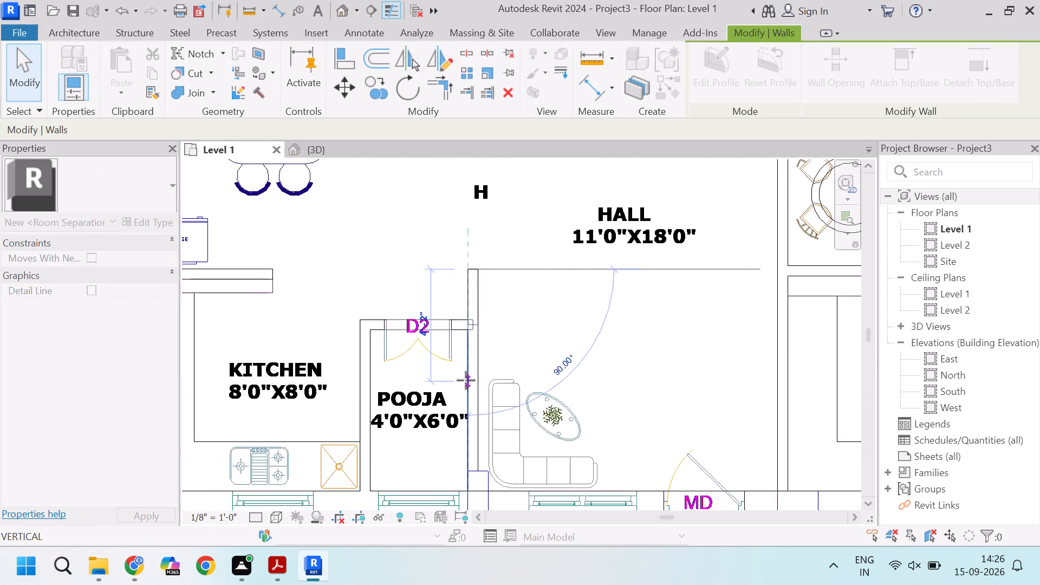
left_click_drag(466, 380, 470, 449)
scroll(470, 449, "up", 6)
key("Escape")
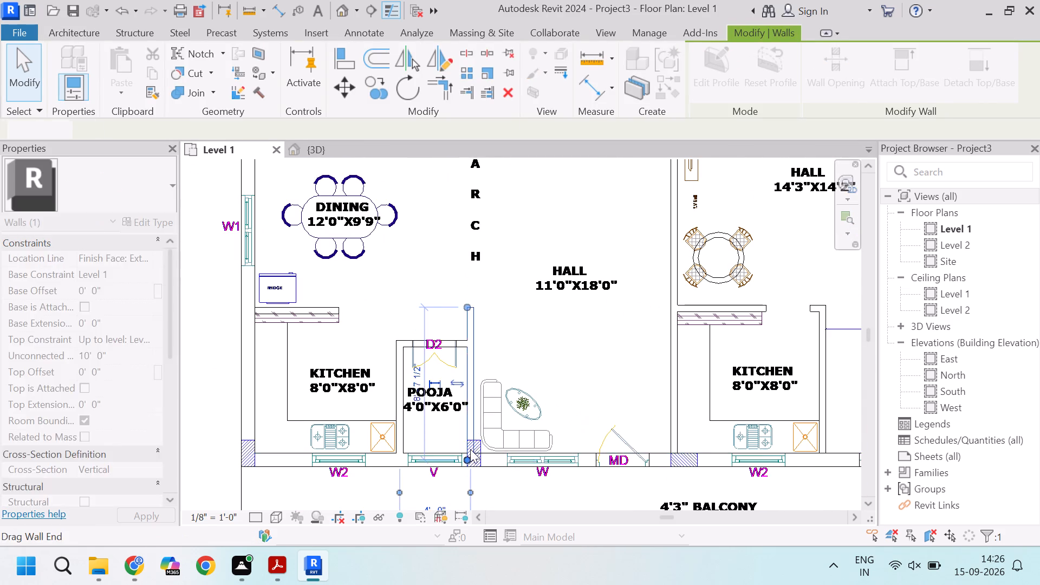
Trace a Generic - 4.5" wall between the two units, from the south outer wall east of door MD north to the column at the north outer wall.
scroll(464, 422, "down", 4)
scroll(443, 464, "down", 2)
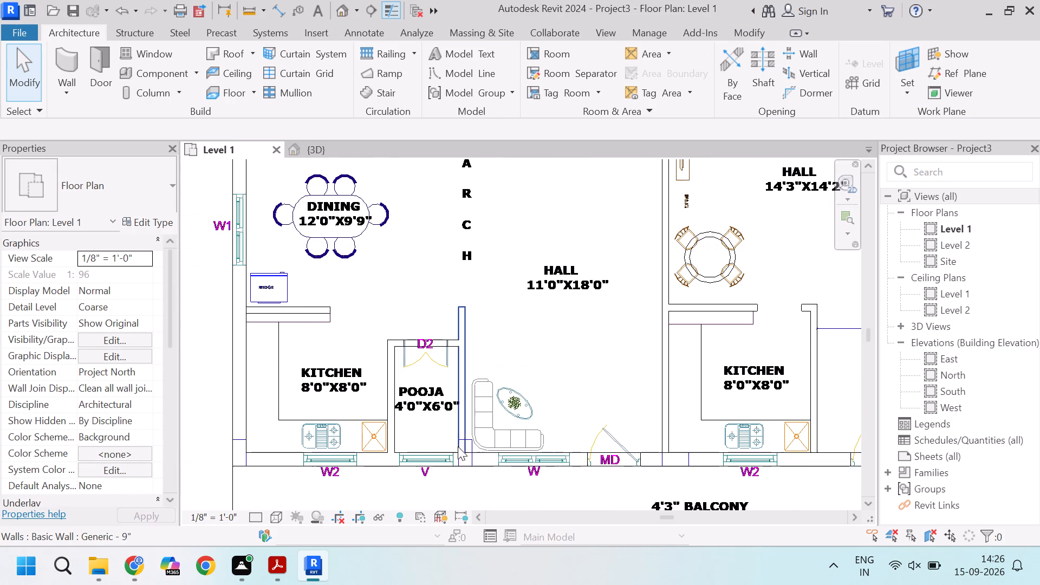
scroll(405, 337, "up", 6)
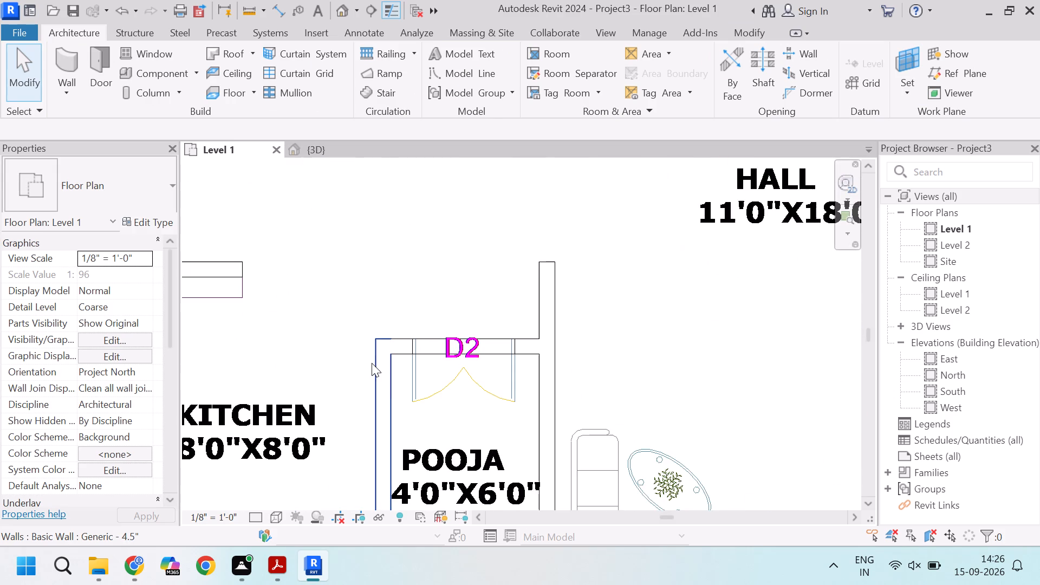
scroll(386, 389, "down", 10)
scroll(504, 419, "up", 4)
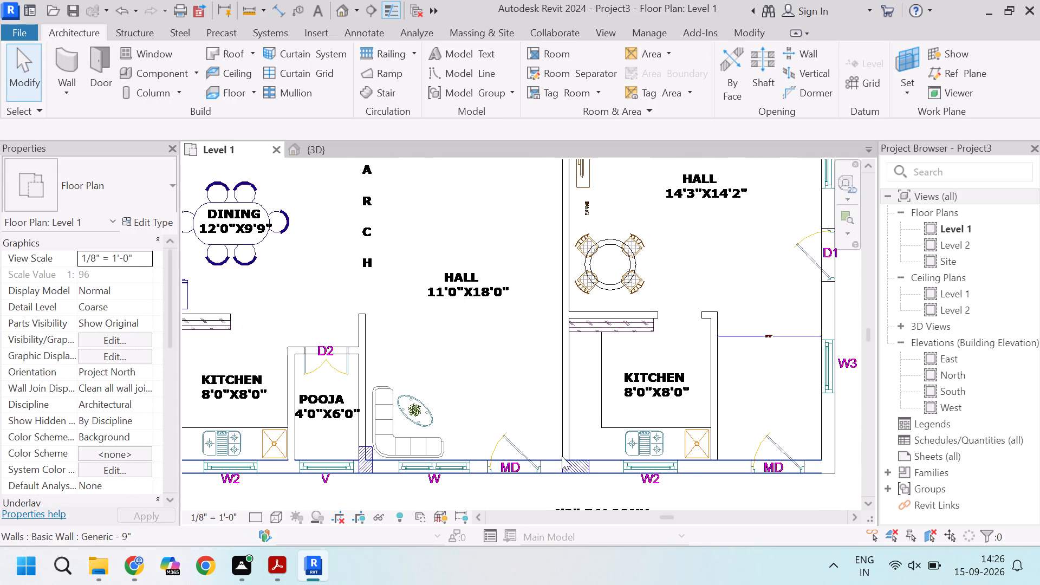
scroll(562, 456, "up", 5)
type("WA")
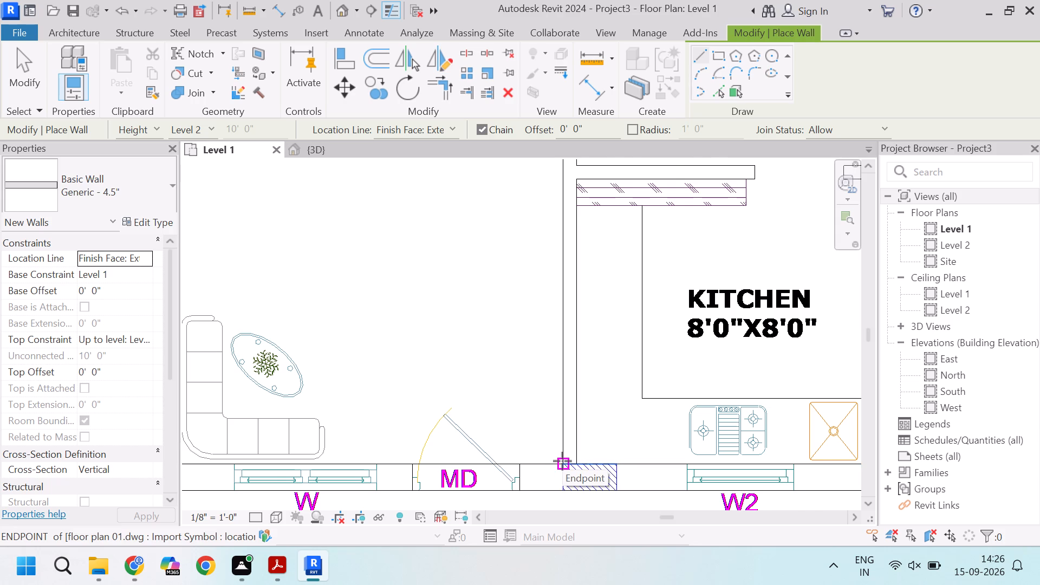
scroll(562, 461, "down", 2)
scroll(572, 465, "up", 5)
left_click(576, 456)
key("Escape")
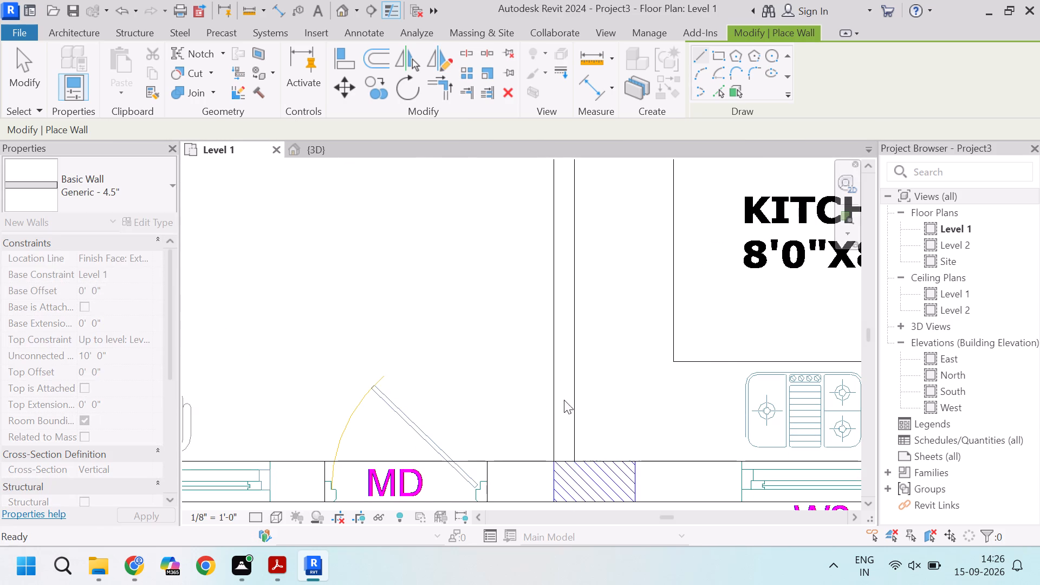
left_click(552, 460)
scroll(556, 336, "down", 3)
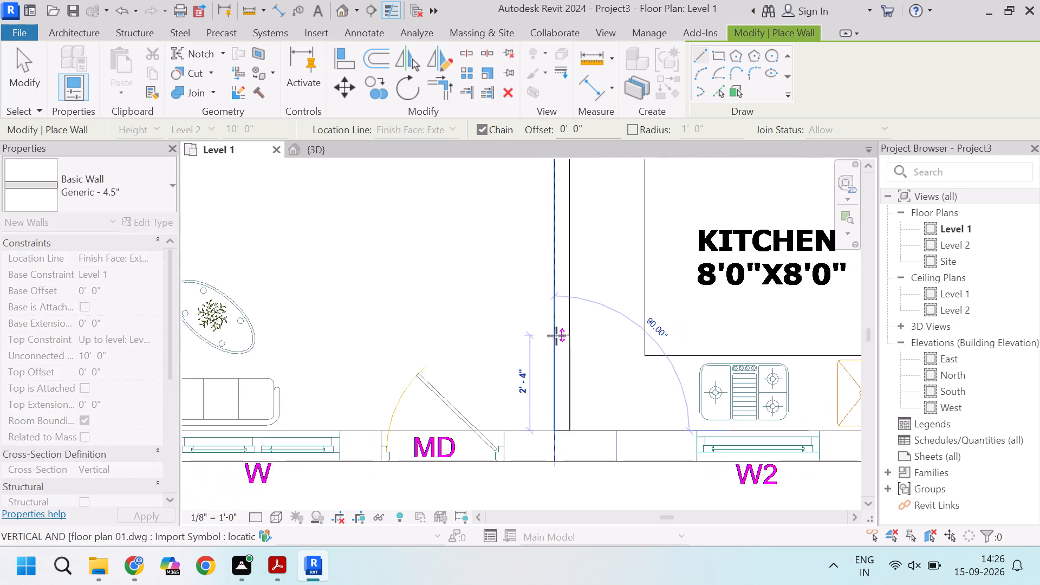
scroll(556, 336, "down", 7)
scroll(547, 240, "up", 9)
middle_click_drag(564, 223, 563, 317)
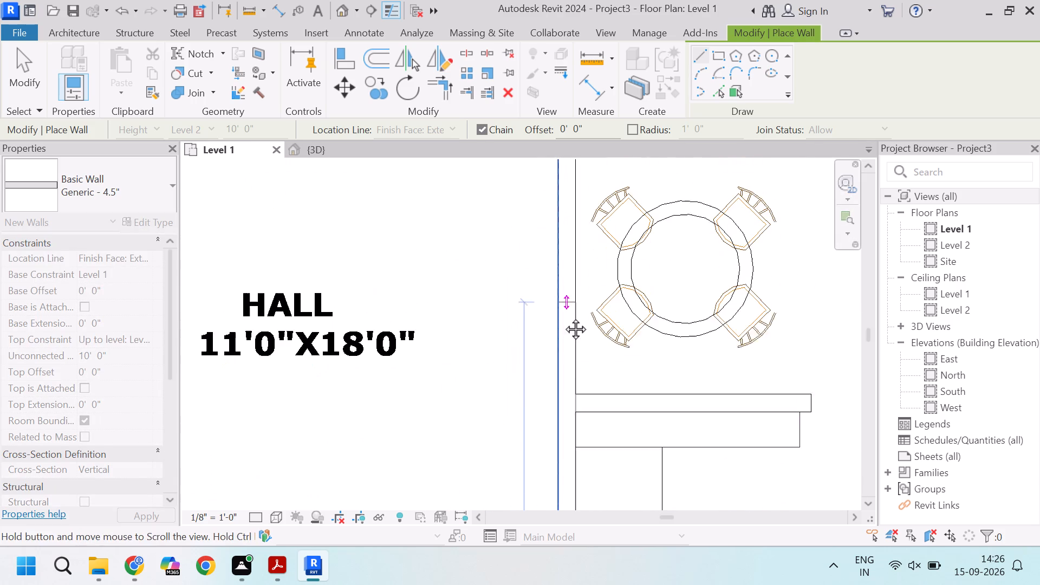
middle_click_drag(563, 317, 564, 345)
scroll(564, 360, "down", 6)
scroll(565, 226, "up", 9)
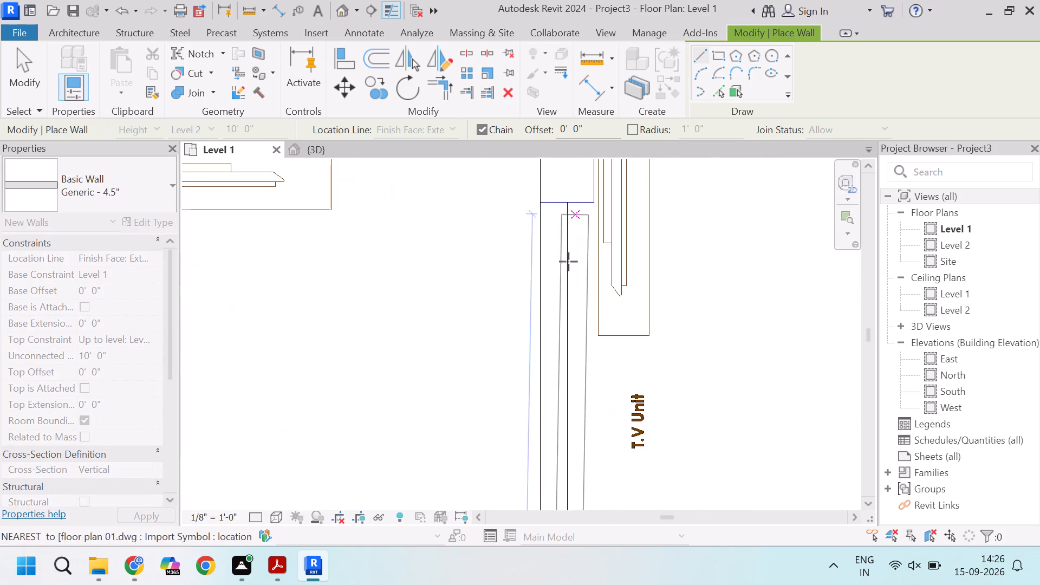
scroll(561, 391, "down", 11)
scroll(537, 232, "up", 5)
middle_click_drag(567, 242, 569, 370)
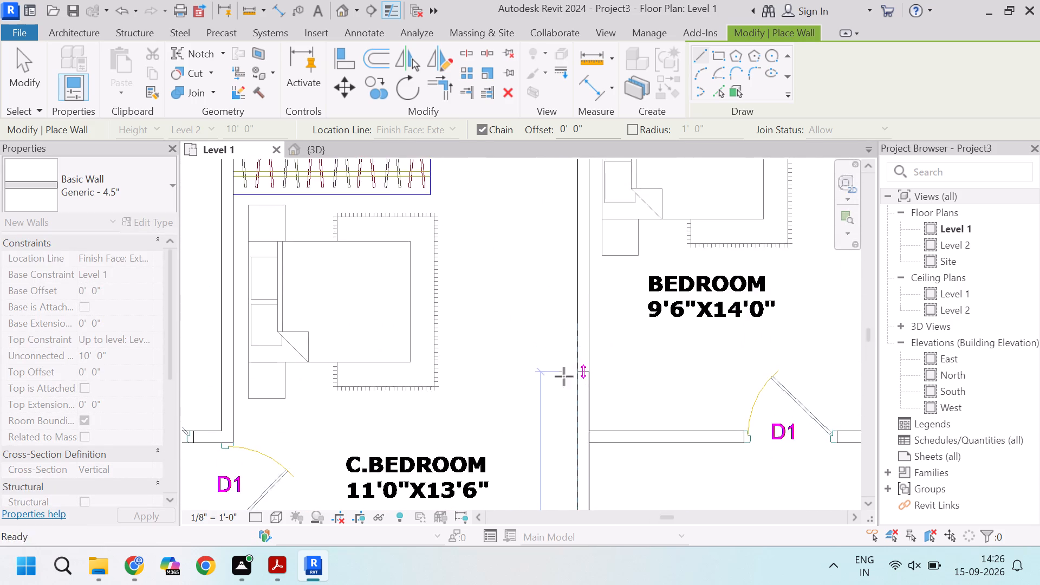
scroll(561, 377, "down", 5)
scroll(568, 229, "up", 9)
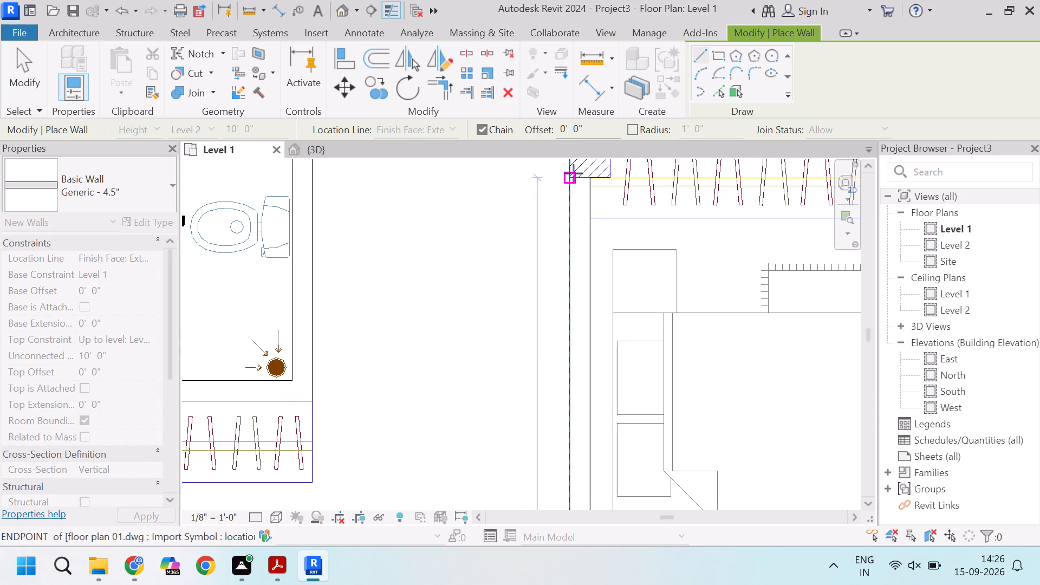
left_click(574, 173)
key("Escape")
Trace a Generic - 4.5" wall along the south side of the 9'6"X14'0" Bedroom, from the dividing wall east across door D1 to the Bedroom's east wall line.
scroll(541, 226, "down", 12)
scroll(556, 344, "up", 11)
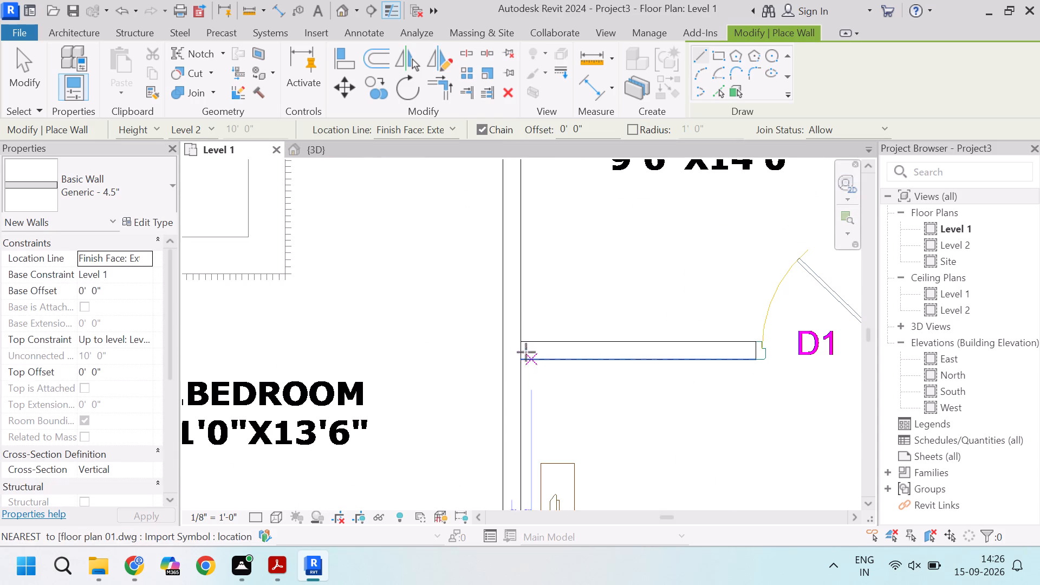
left_click(524, 340)
scroll(523, 340, "down", 6)
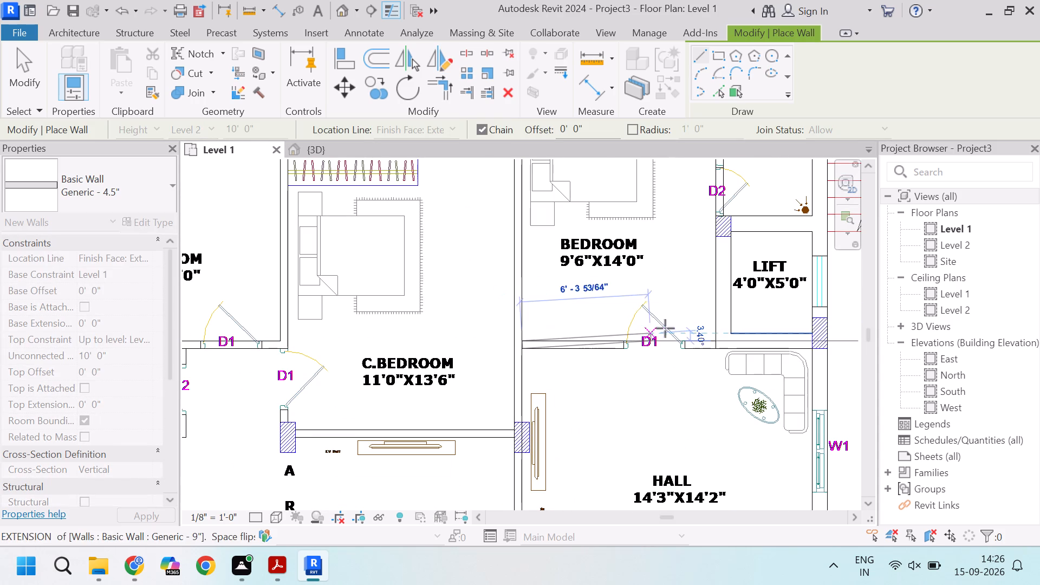
scroll(792, 348, "up", 5)
key("Escape")
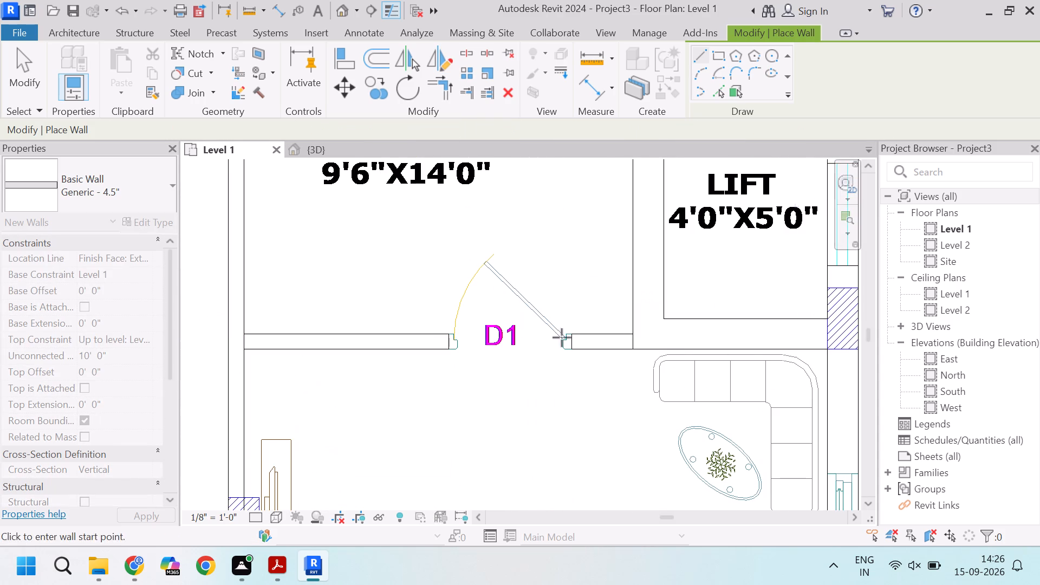
left_click(249, 335)
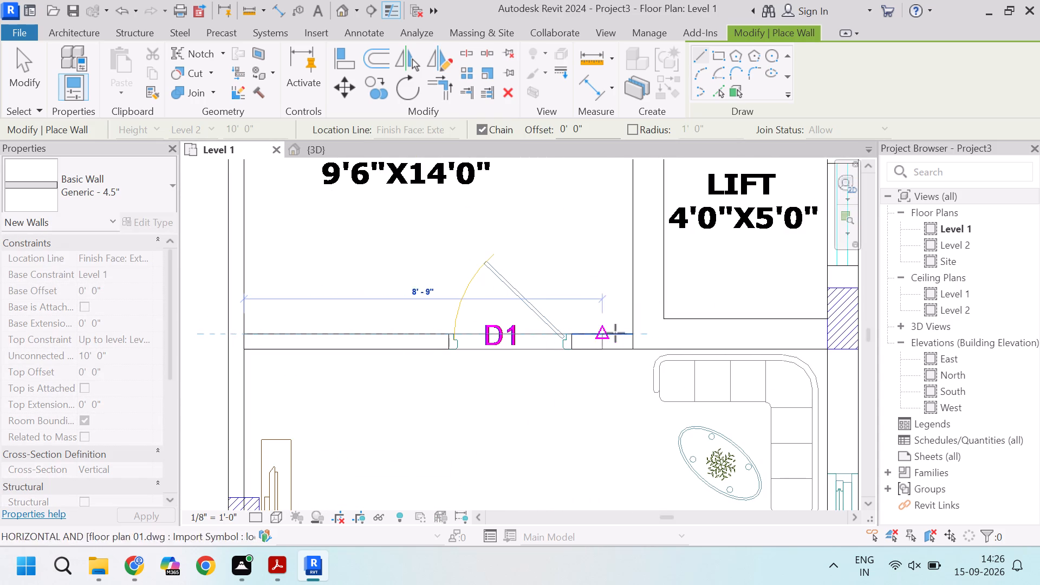
left_click(634, 336)
key("Escape")
Trace the L-shaped Generic - 4.5" wall at the east Kitchen's northeast corner, from the short stub's west end, turning south to the south outer wall.
scroll(432, 361, "down", 12)
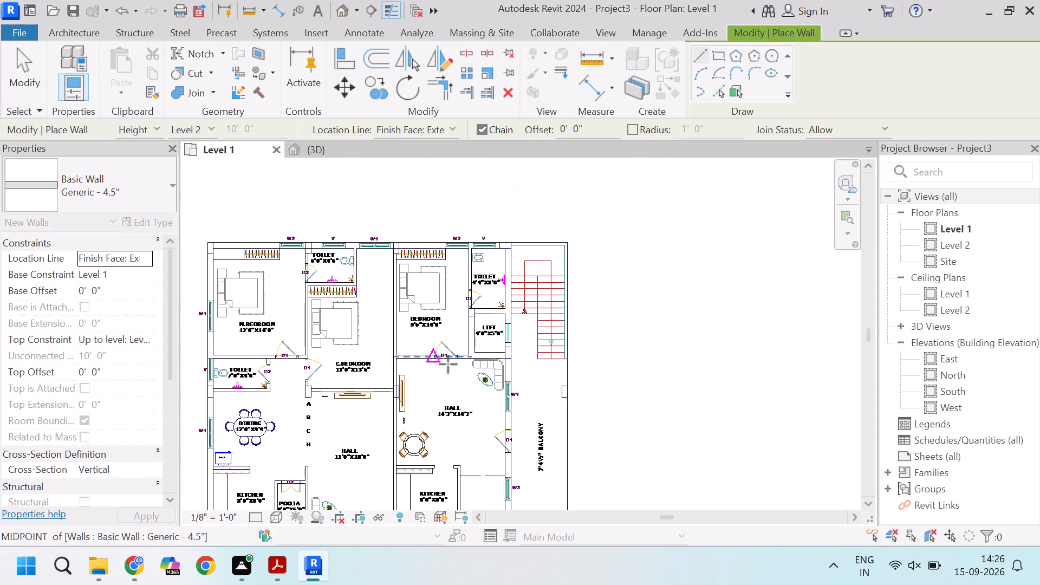
middle_click_drag(520, 448, 476, 309)
scroll(463, 342, "up", 5)
scroll(466, 417, "down", 3)
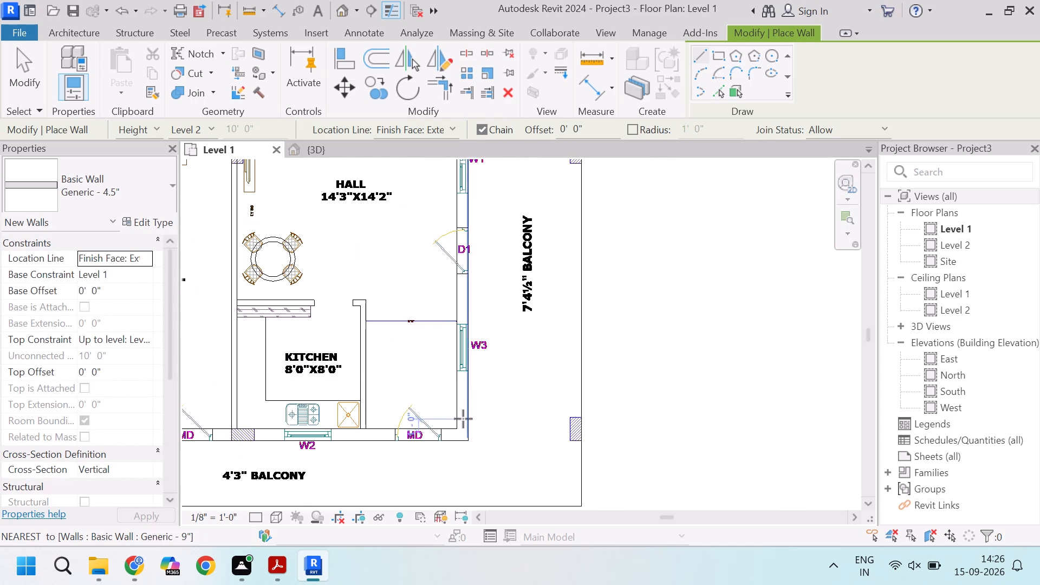
scroll(463, 419, "down", 2)
scroll(379, 375, "up", 10)
scroll(478, 349, "up", 4)
left_click(470, 327)
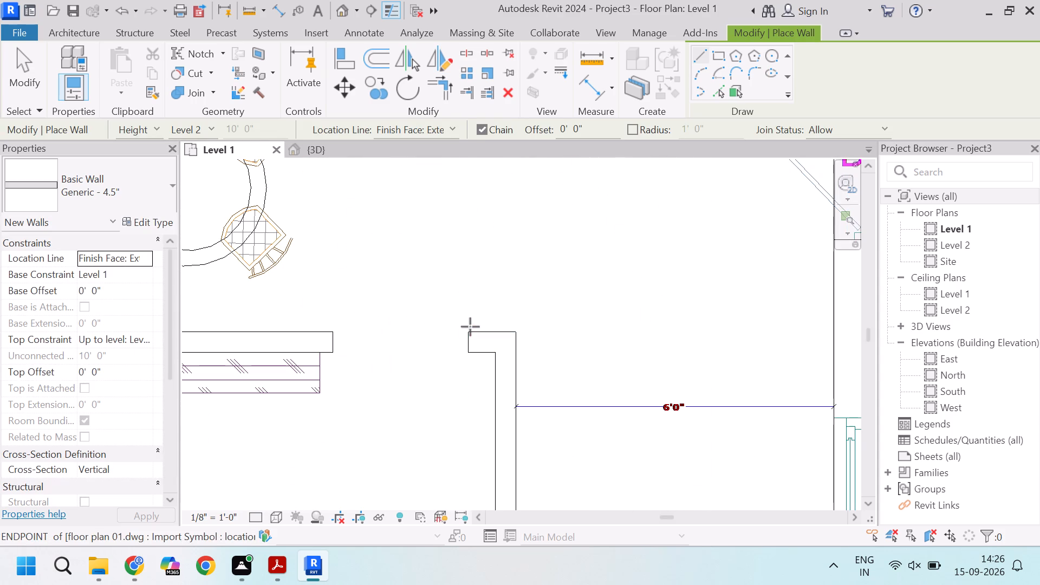
left_click(515, 329)
scroll(521, 421, "down", 2)
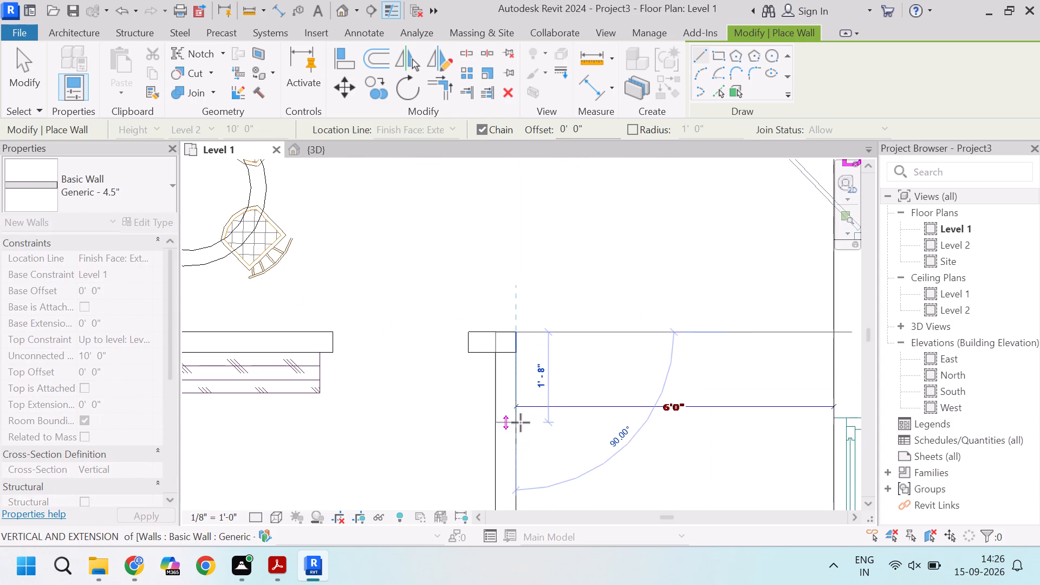
scroll(521, 422, "down", 10)
scroll(509, 485, "up", 11)
scroll(516, 415, "down", 5)
scroll(529, 436, "up", 5)
left_click(523, 488)
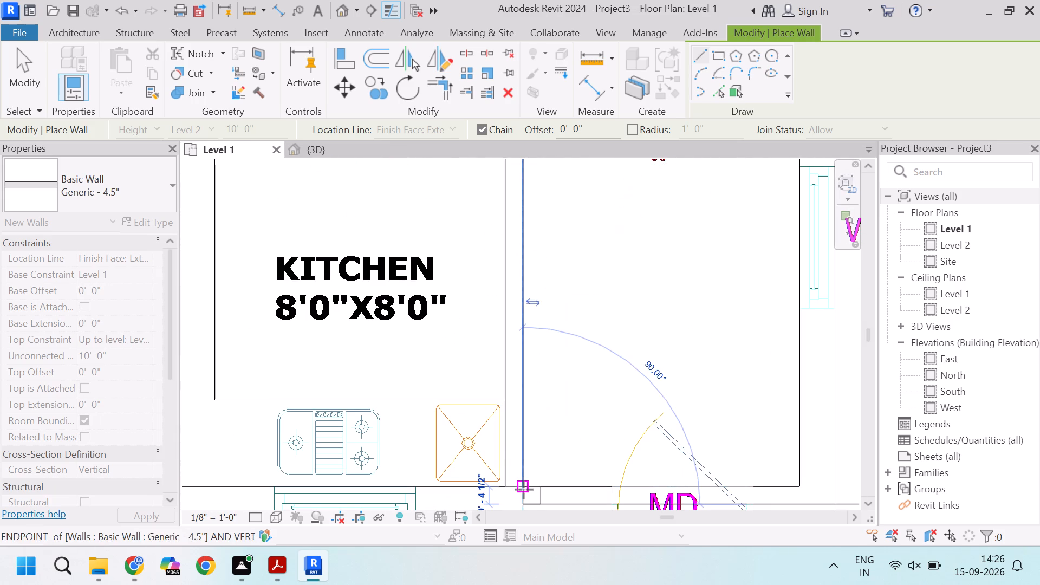
key("Escape")
Trace a 5' 0" Generic - 4.5" wall along the east Kitchen's north side, from the CAD strip's east end west to the dividing wall.
scroll(532, 479, "down", 11)
scroll(490, 382, "up", 9)
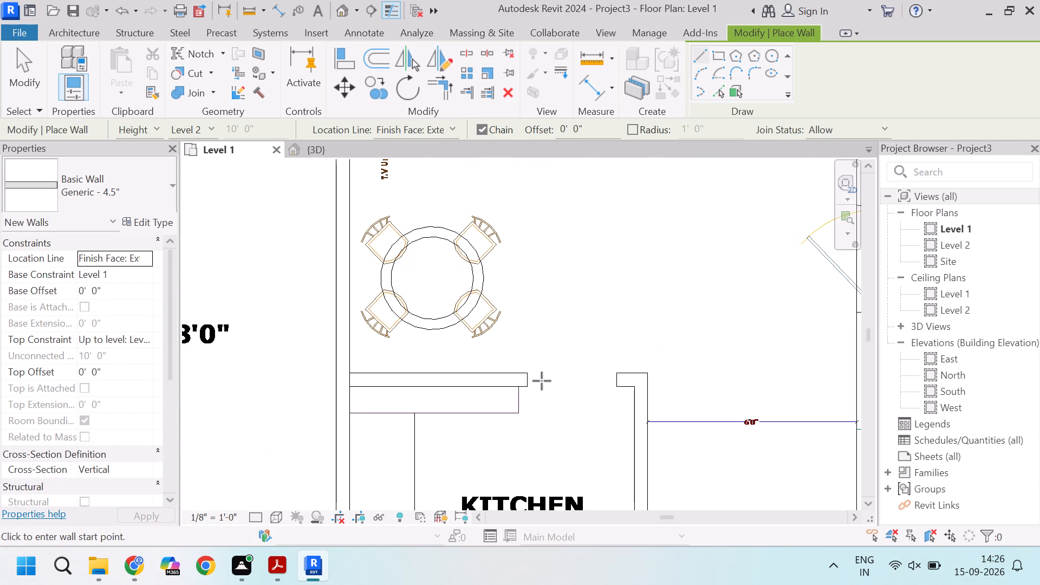
key("Escape")
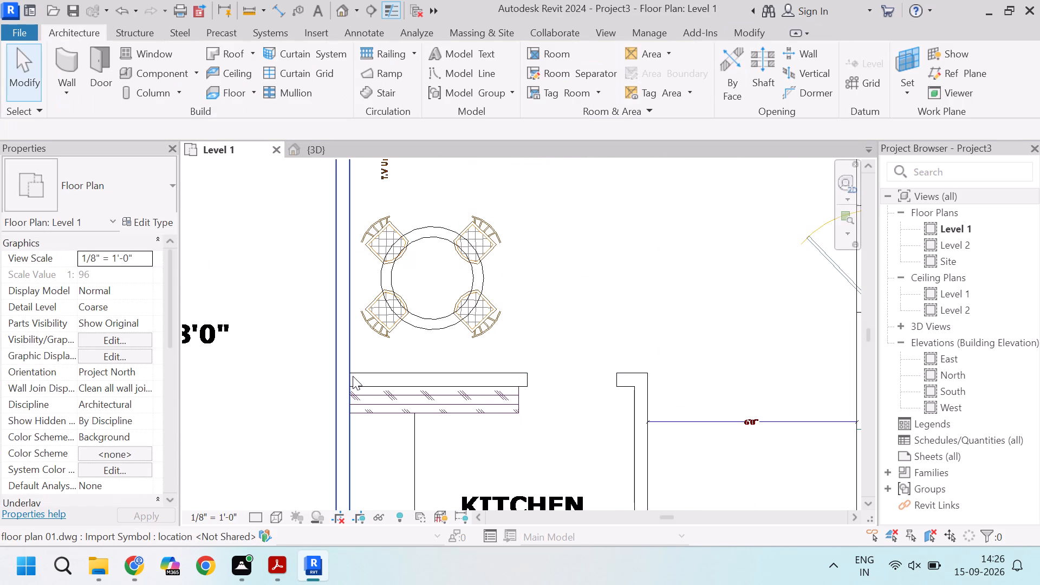
key("w")
key("a")
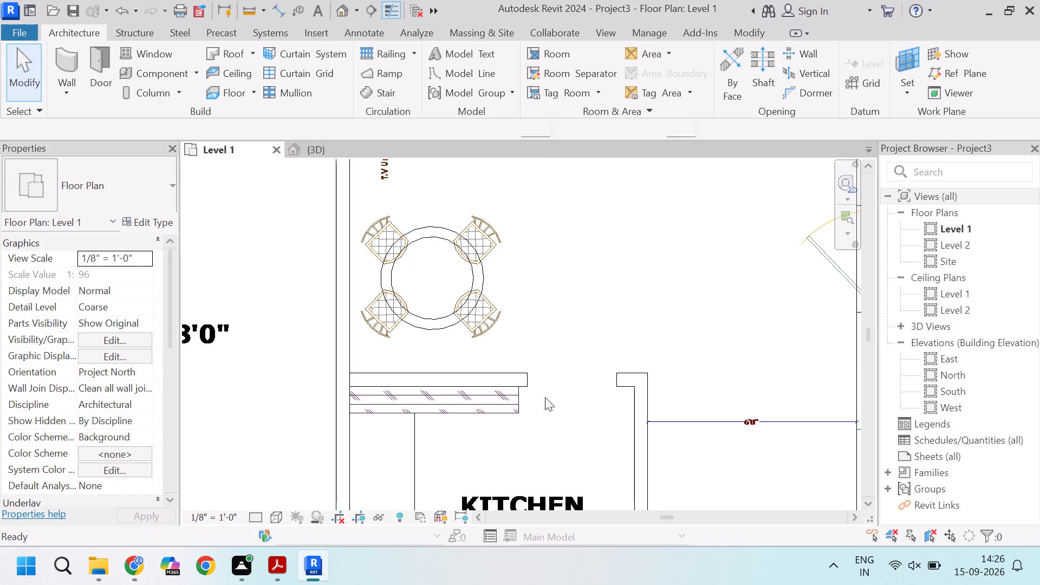
left_click_drag(531, 370, 526, 370)
key("Escape")
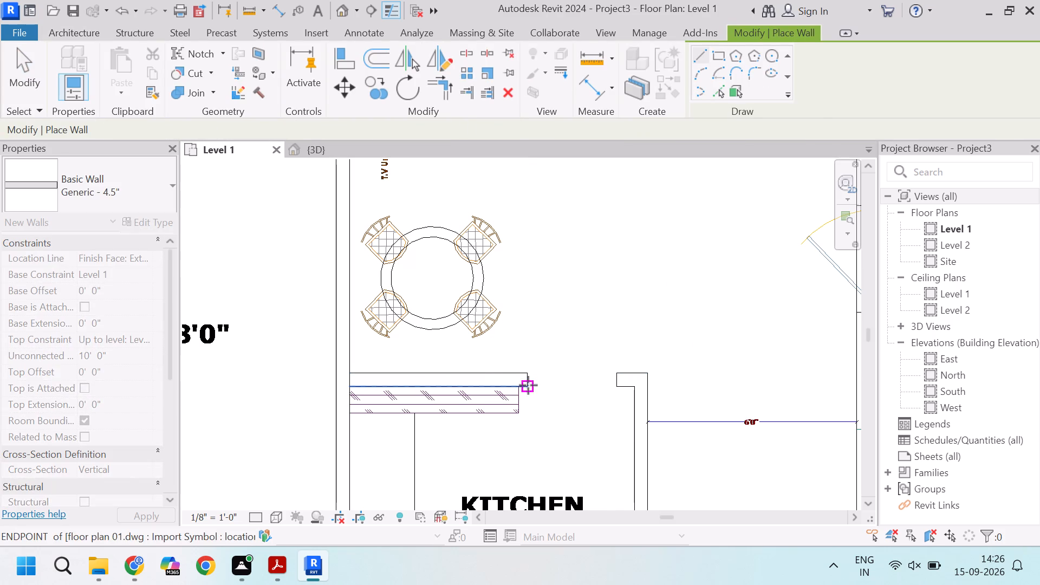
left_click(529, 386)
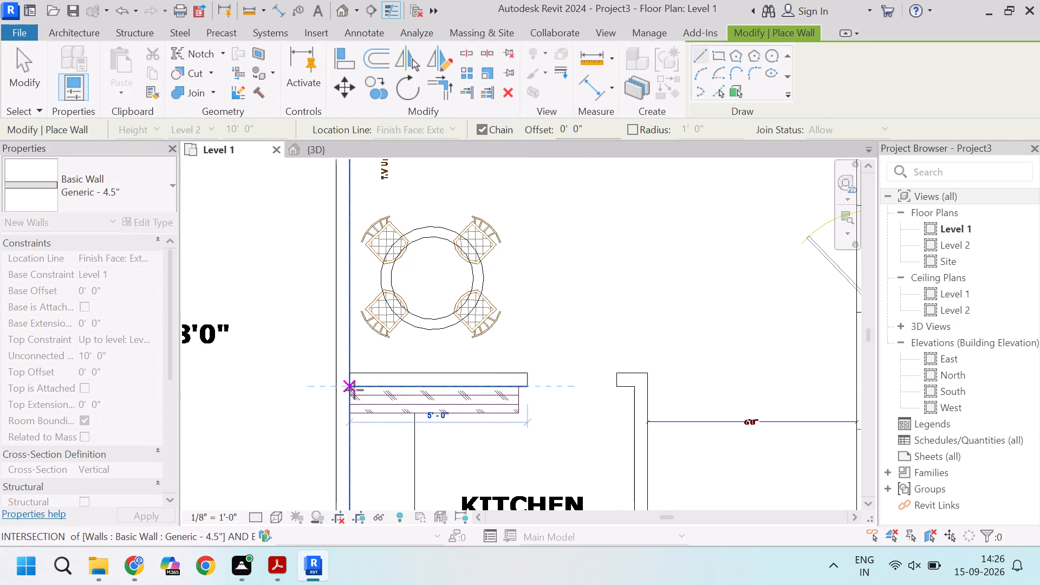
left_click(354, 390)
key("Escape")
key("Escape")
Trace an 11' 6" Generic - 4.5" wall along the C.Bedroom's south side, from the dividing wall west to the column at the arch.
scroll(548, 406, "down", 12)
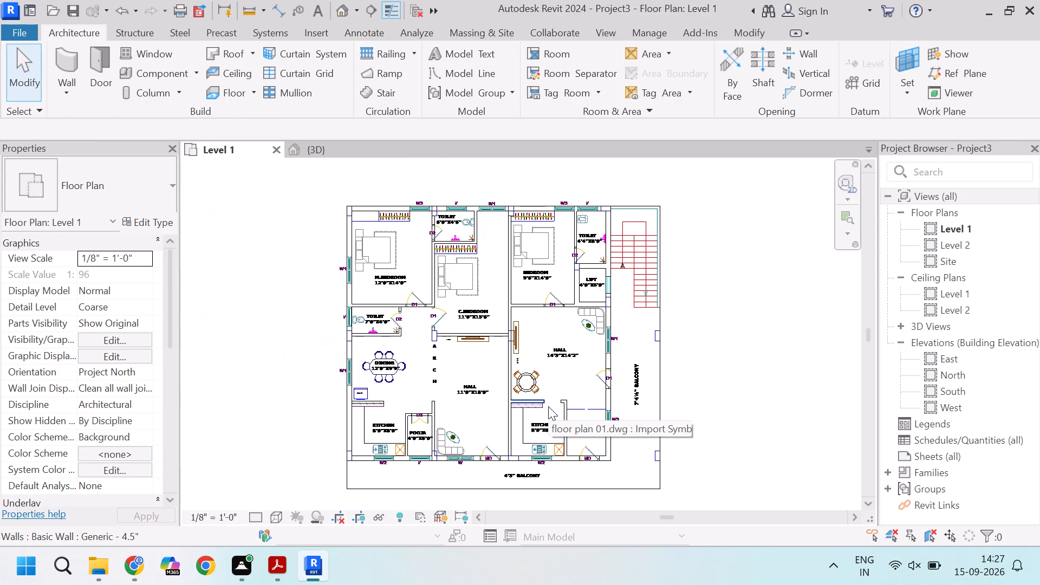
scroll(530, 400, "down", 6)
scroll(530, 398, "up", 5)
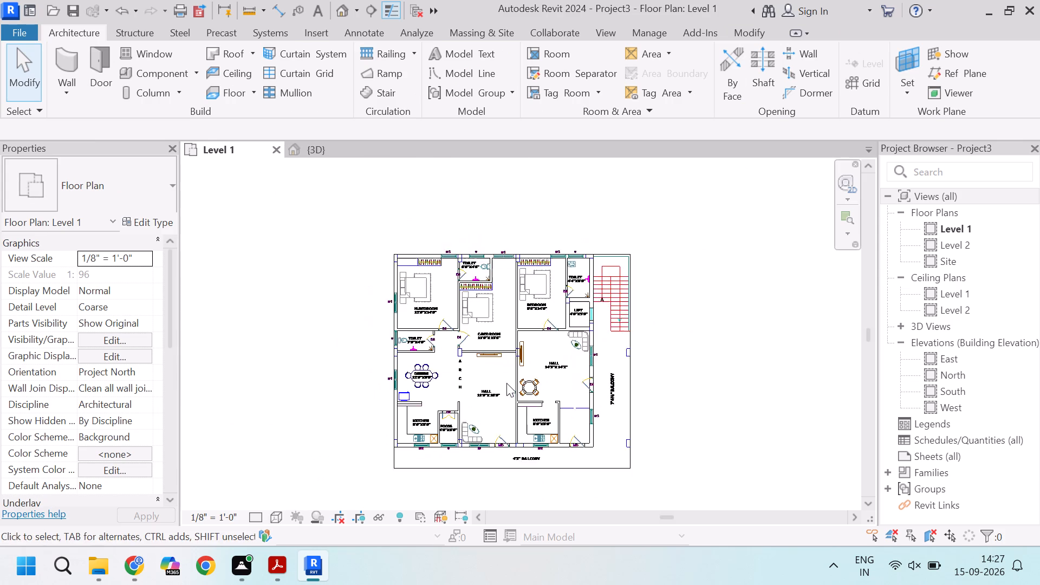
scroll(506, 383, "up", 9)
scroll(475, 402, "down", 5)
scroll(560, 375, "up", 3)
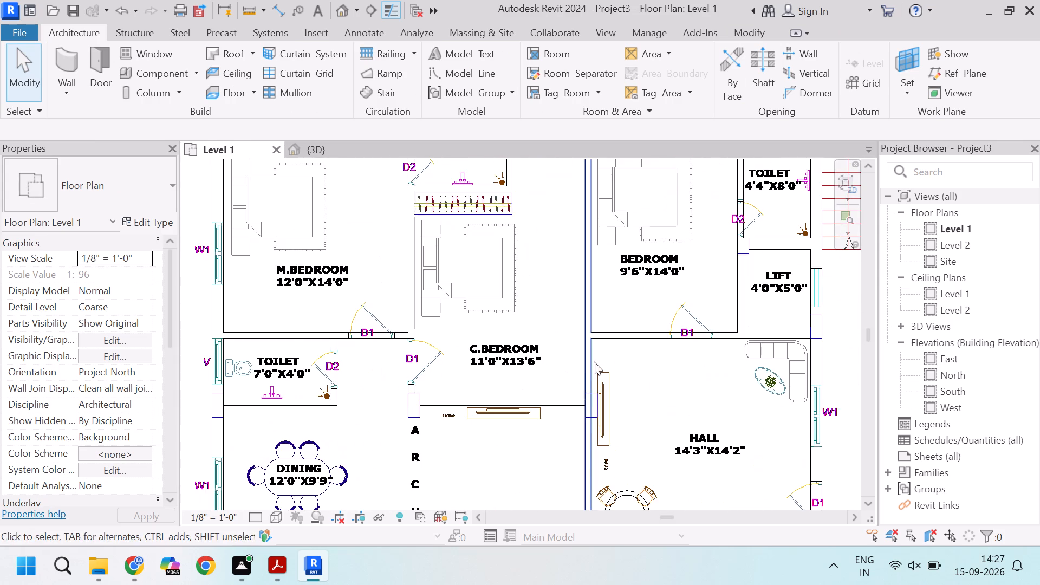
scroll(581, 360, "up", 3)
scroll(558, 421, "up", 4)
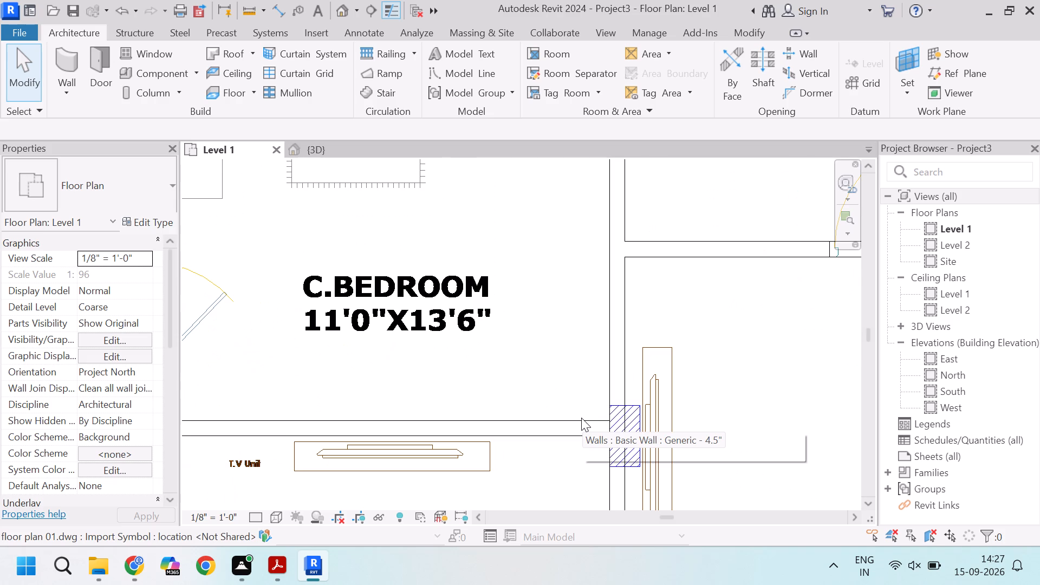
key("w")
key("a")
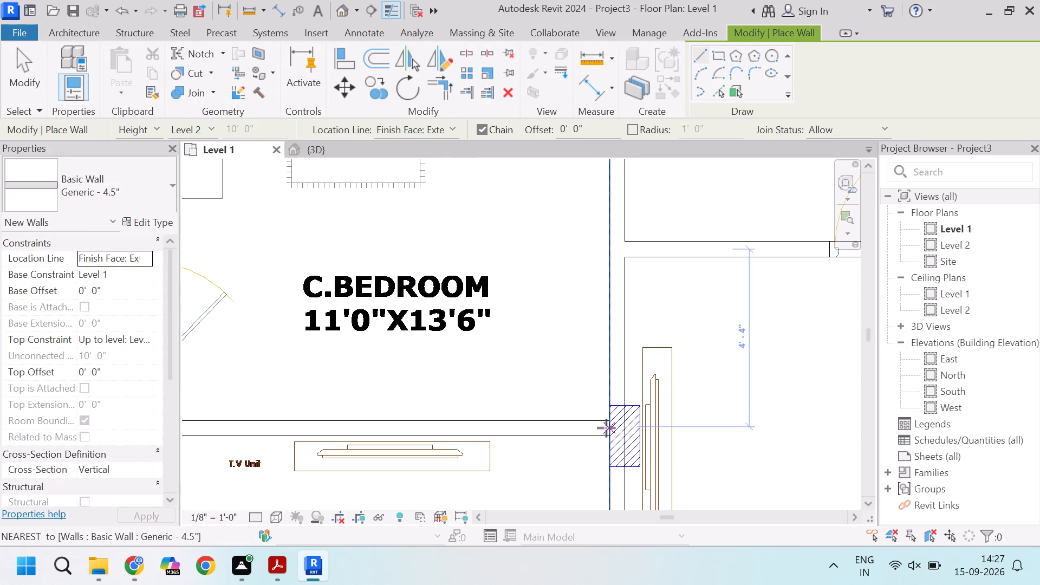
left_click(610, 424)
key("Escape")
left_click_drag(610, 419, 599, 420)
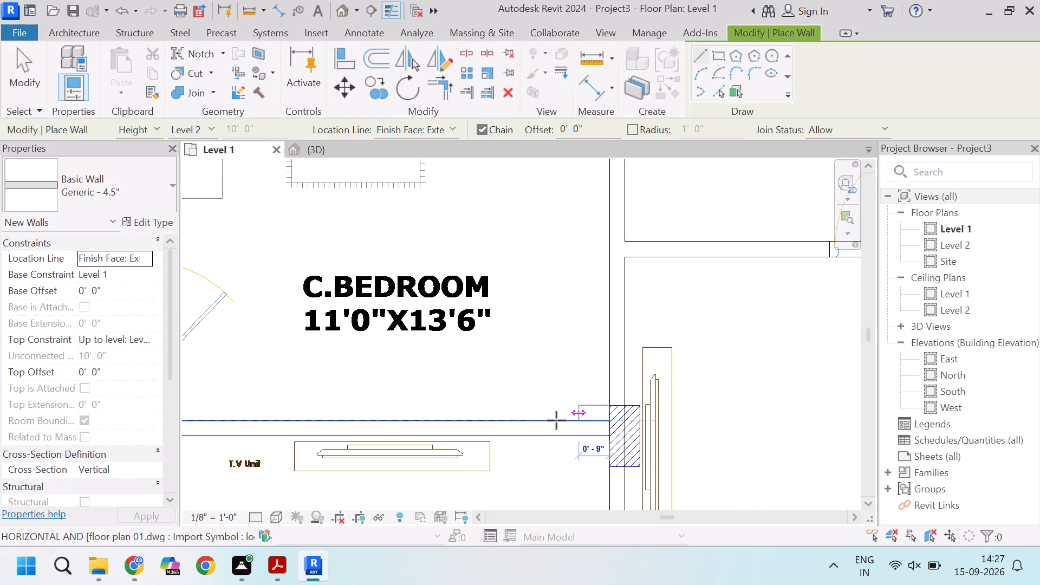
scroll(538, 420, "down", 4)
key("Escape")
scroll(577, 438, "up", 4)
left_click(580, 422)
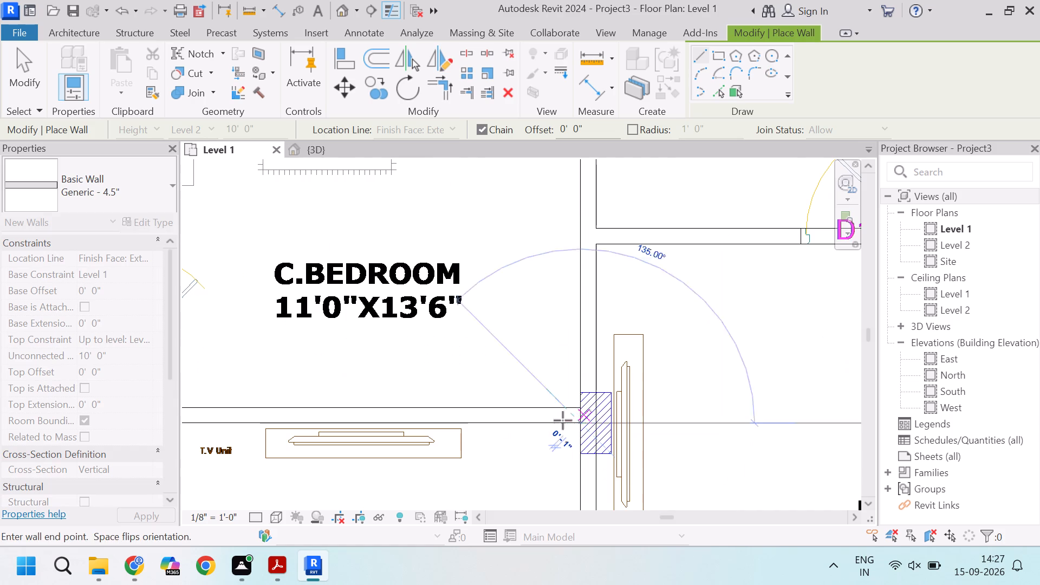
scroll(548, 419, "down", 5)
scroll(269, 424, "up", 5)
scroll(374, 412, "up", 4)
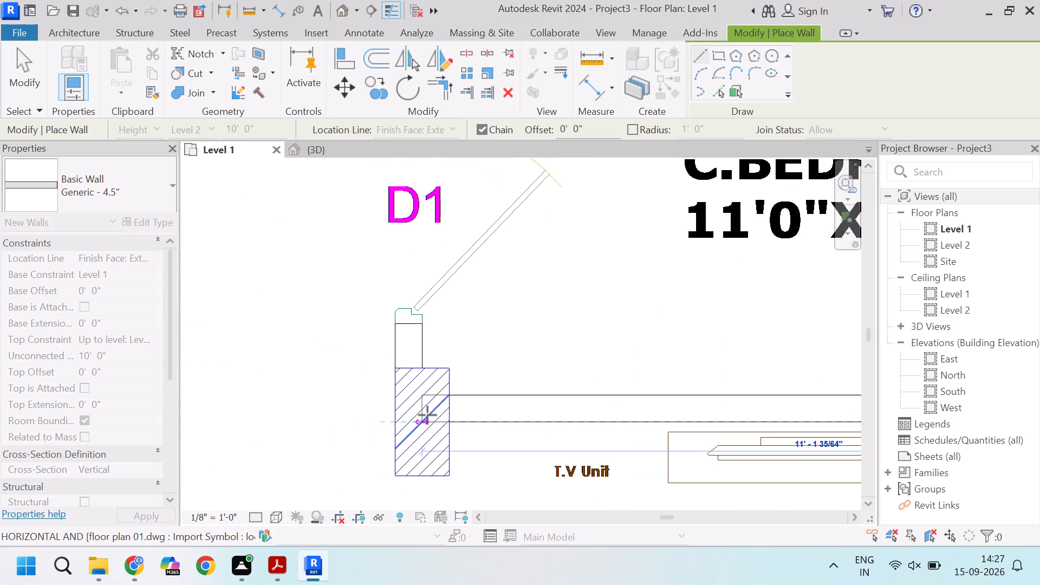
scroll(427, 415, "down", 9)
scroll(428, 415, "up", 9)
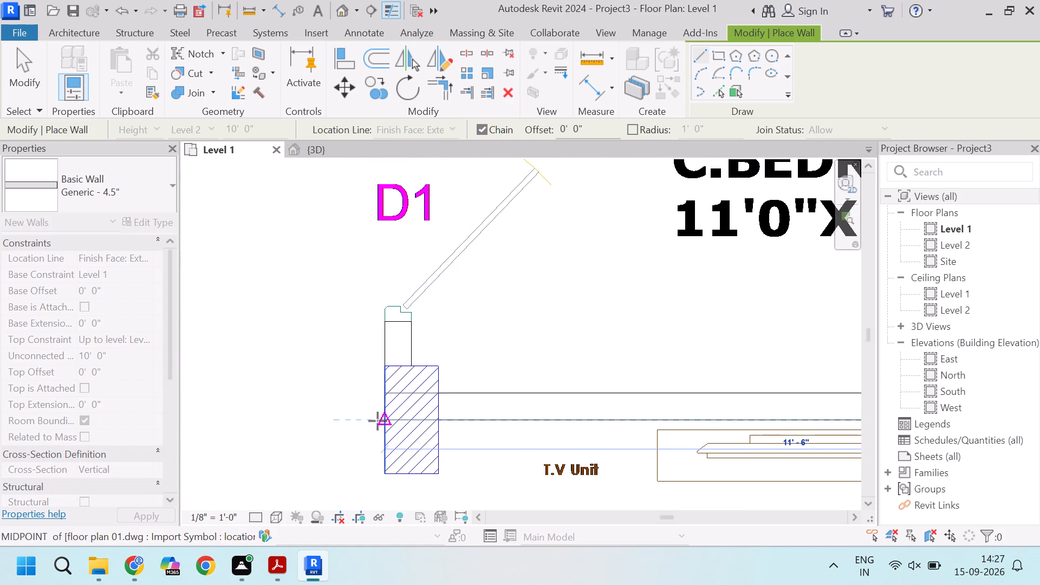
scroll(377, 421, "up", 9)
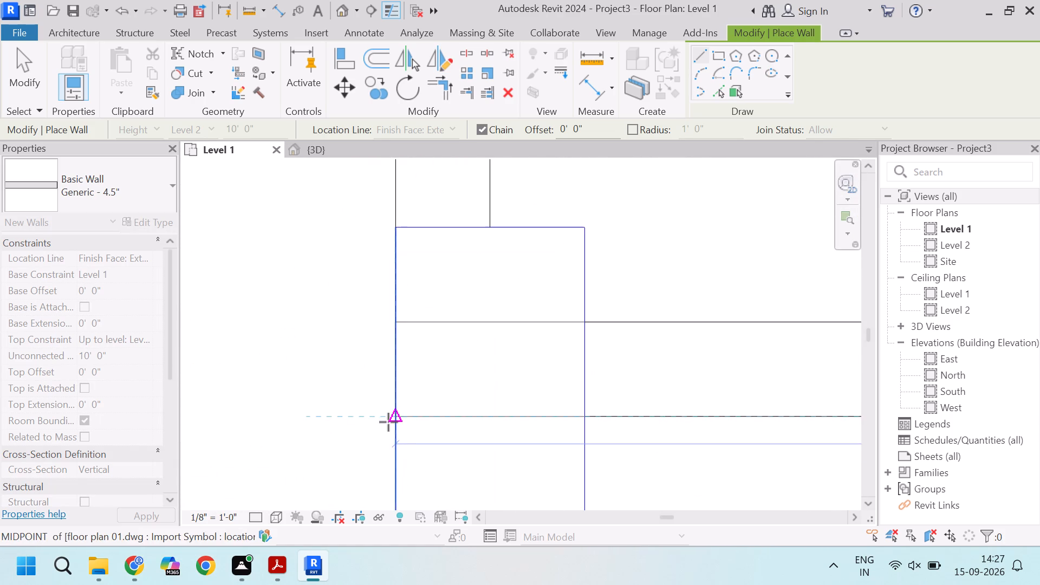
left_click(388, 422)
key("Escape")
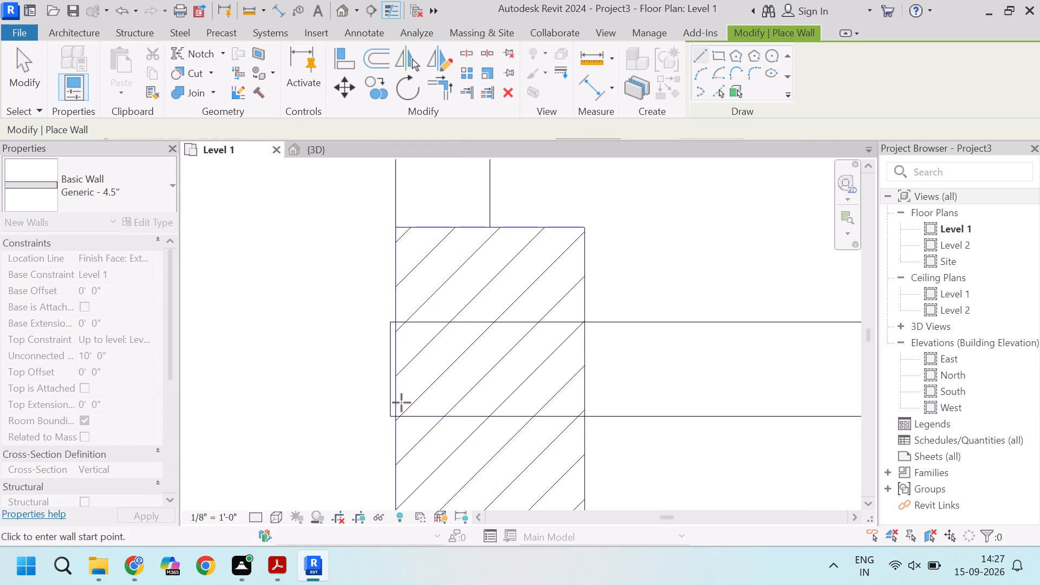
Extend the wall between the M.Bedroom and C.Bedroom south across the C.Bedroom's door D1 to the C.Bedroom's south wall.
scroll(402, 399, "down", 5)
scroll(421, 308, "down", 9)
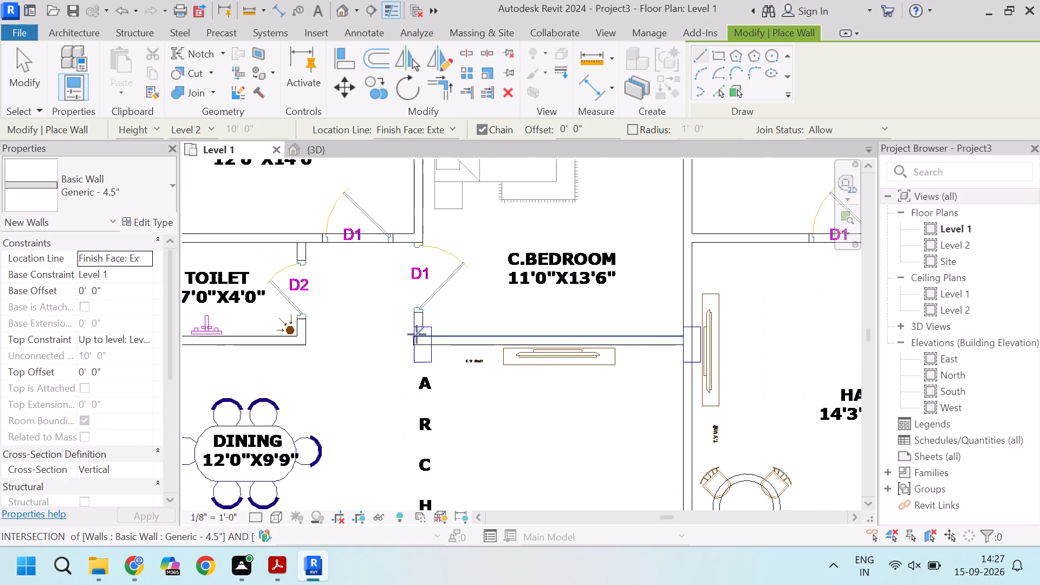
scroll(417, 334, "down", 4)
scroll(424, 246, "up", 4)
key("Escape")
left_click(417, 222)
scroll(417, 245, "up", 4)
left_click_drag(399, 260, 399, 320)
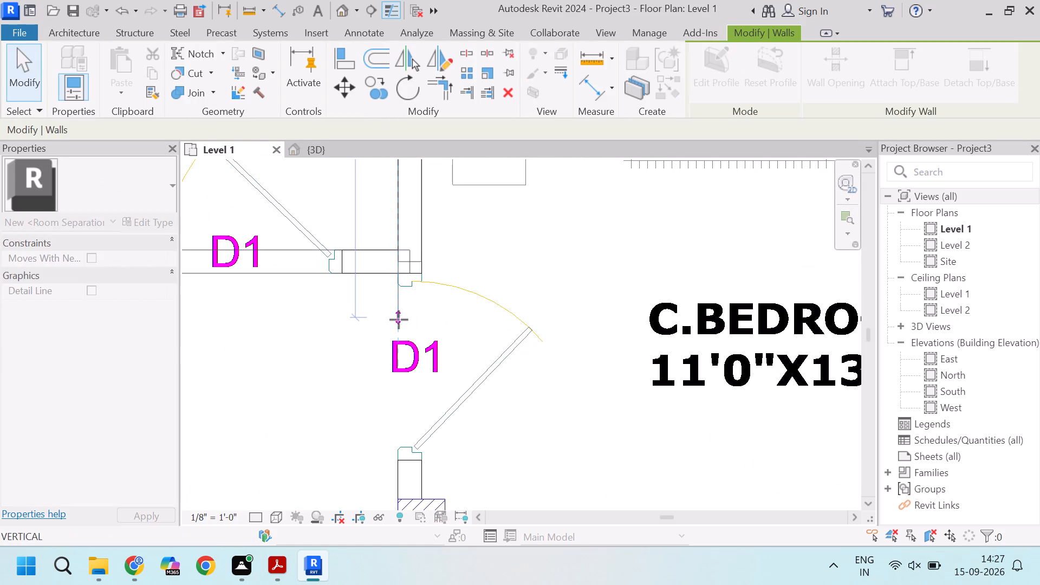
left_click_drag(399, 320, 405, 404)
scroll(399, 321, "down", 6)
scroll(405, 403, "up", 3)
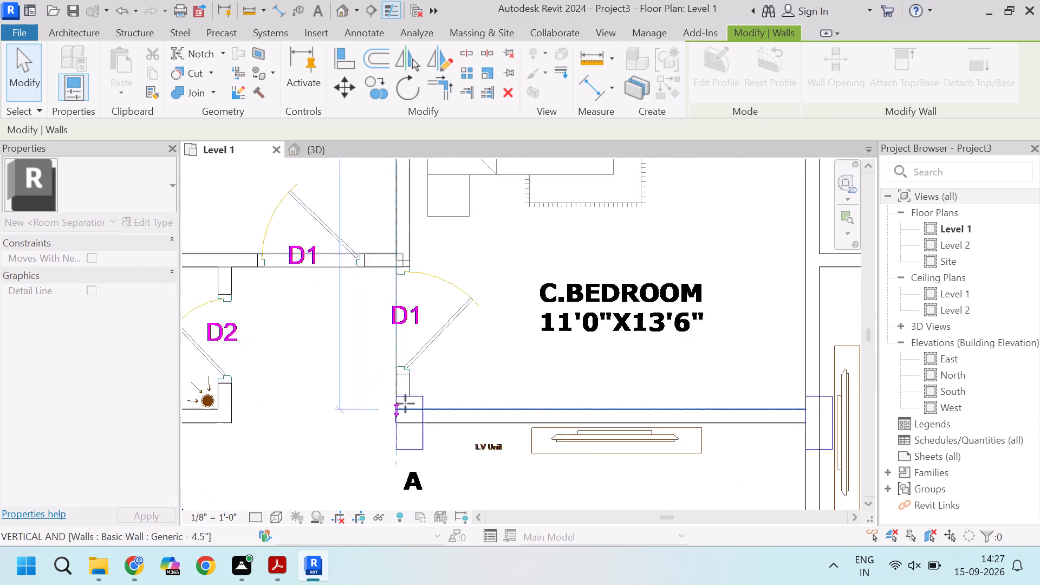
scroll(405, 404, "up", 2)
left_click_drag(405, 404, 389, 403)
scroll(402, 419, "up", 5)
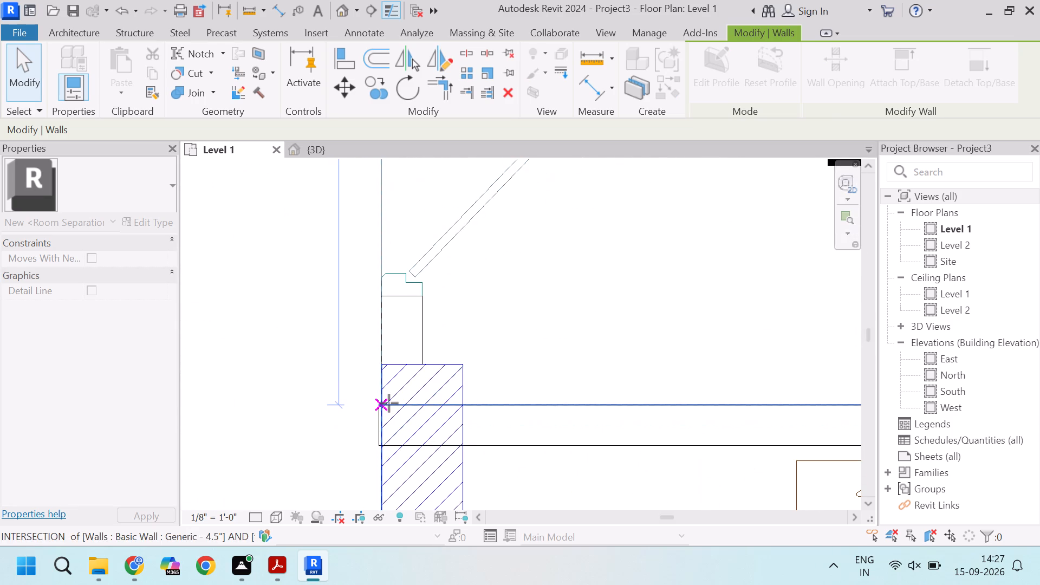
left_click_drag(389, 403, 380, 409)
key("Escape")
scroll(380, 409, "up", 4)
key("Escape")
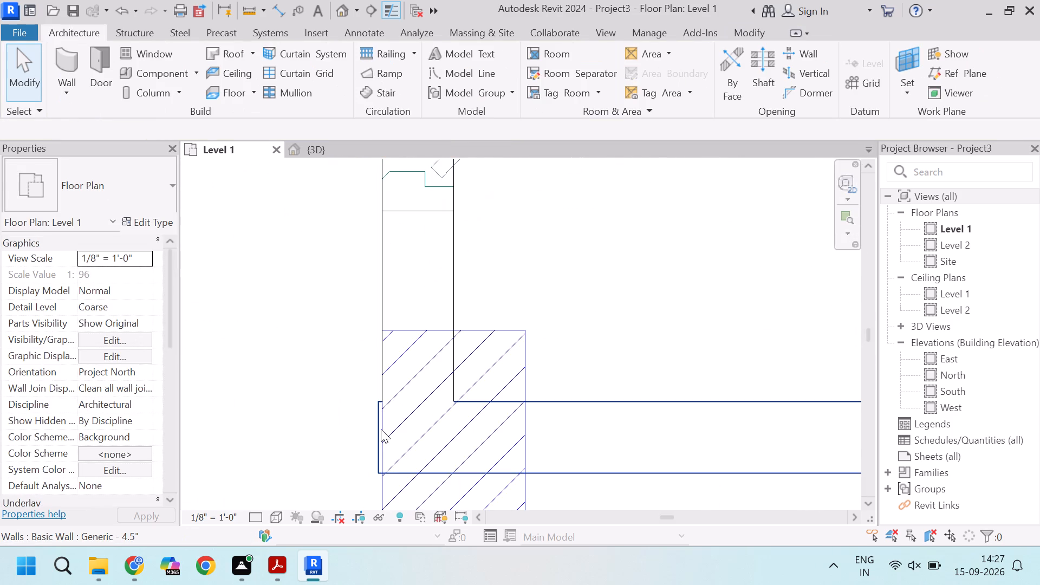
Pull the west end of the C.Bedroom's south wall back to the column's west face.
left_click(381, 429)
scroll(381, 429, "up", 4)
scroll(378, 480, "down", 5)
scroll(369, 507, "up", 5)
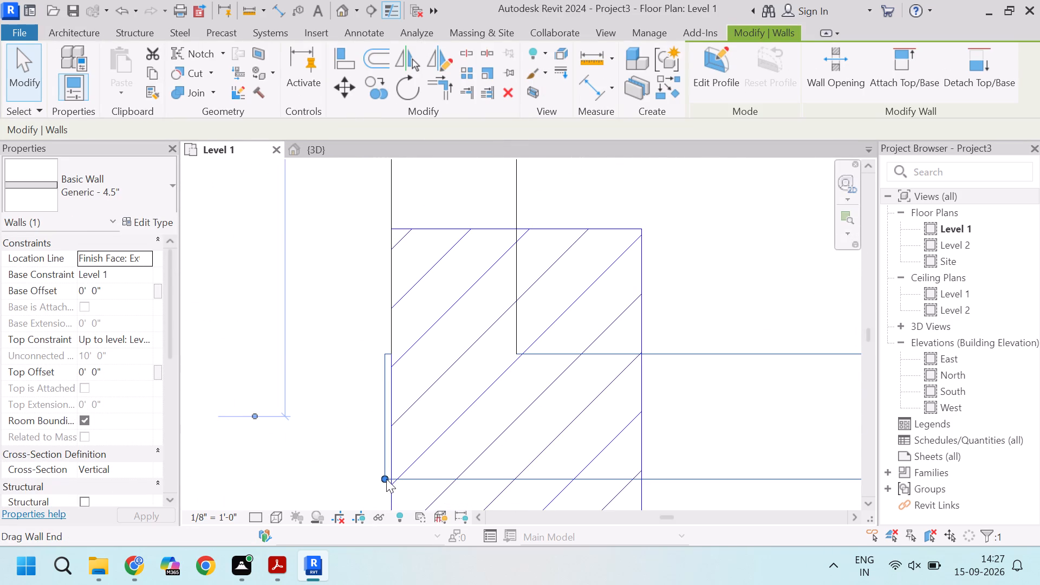
left_click_drag(386, 479, 393, 478)
key("Escape")
scroll(393, 376, "down", 12)
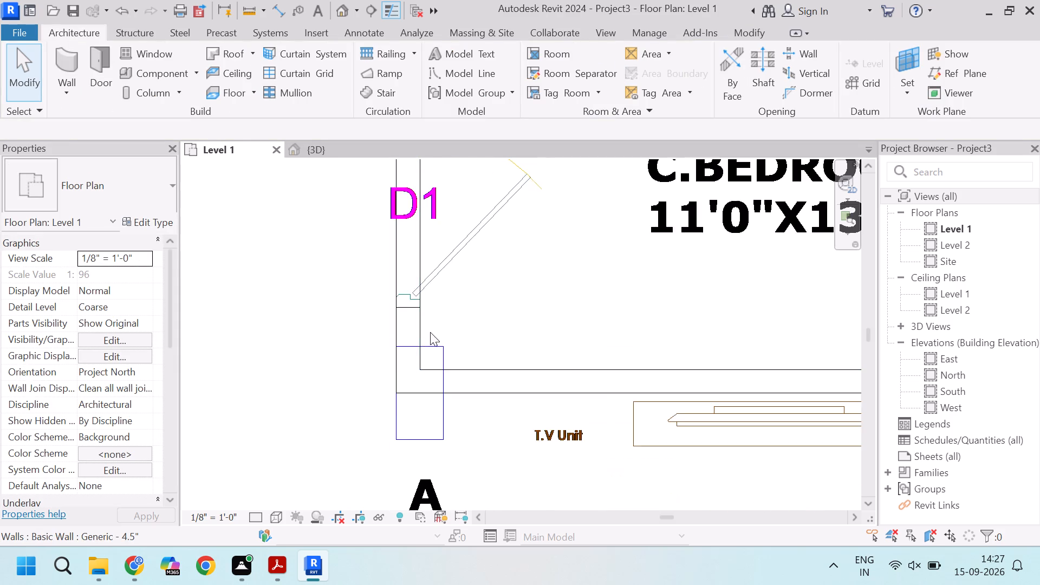
Trace a Generic - 4.5" wall along the south side of the 7'0"X4'0" Toilet, from the west outer wall to its inner southeast corner.
scroll(430, 332, "down", 12)
scroll(549, 337, "up", 4)
scroll(555, 316, "down", 3)
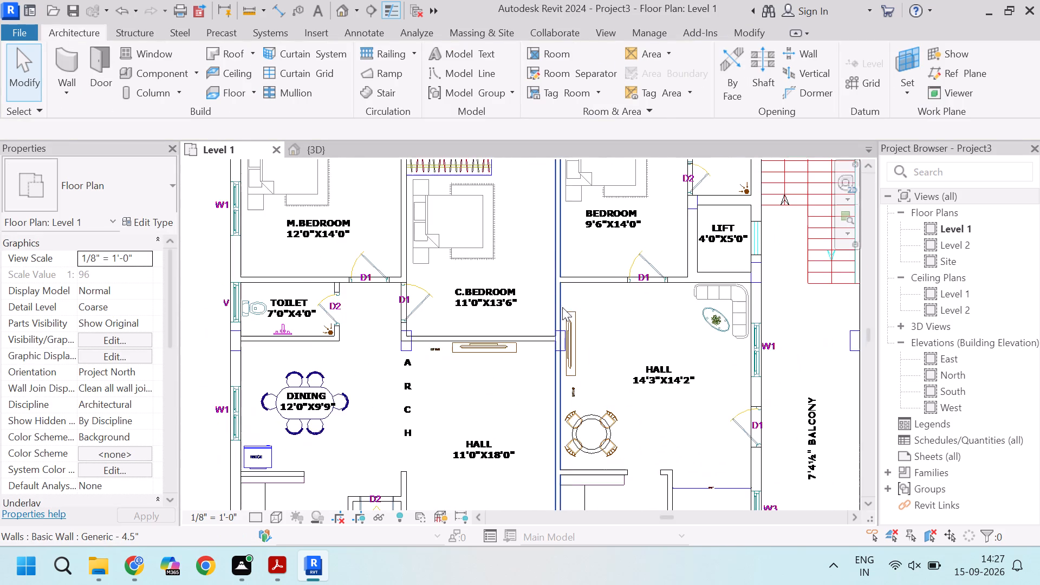
scroll(628, 271, "down", 2)
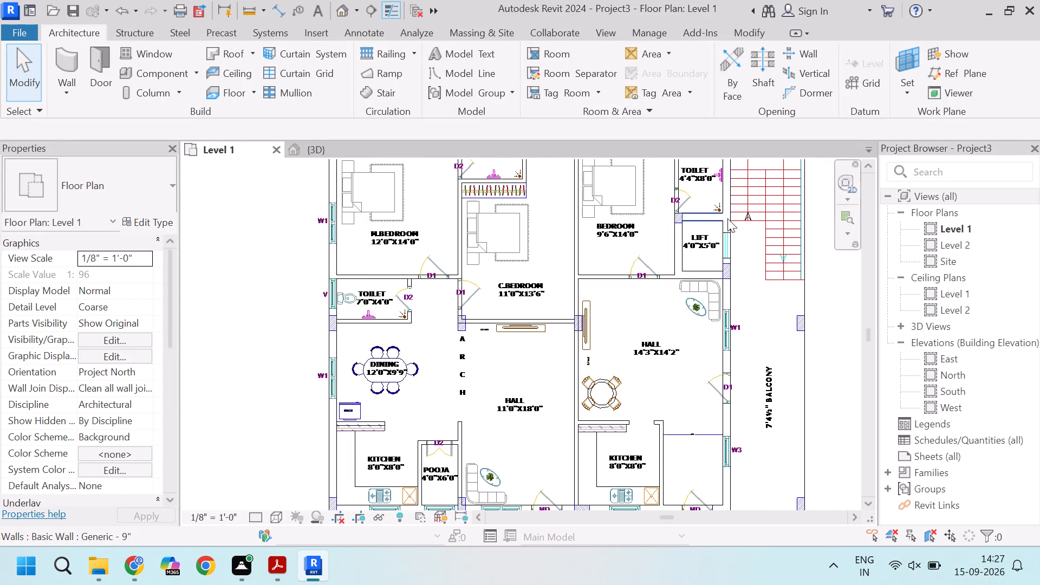
scroll(652, 307, "down", 3)
scroll(473, 308, "up", 5)
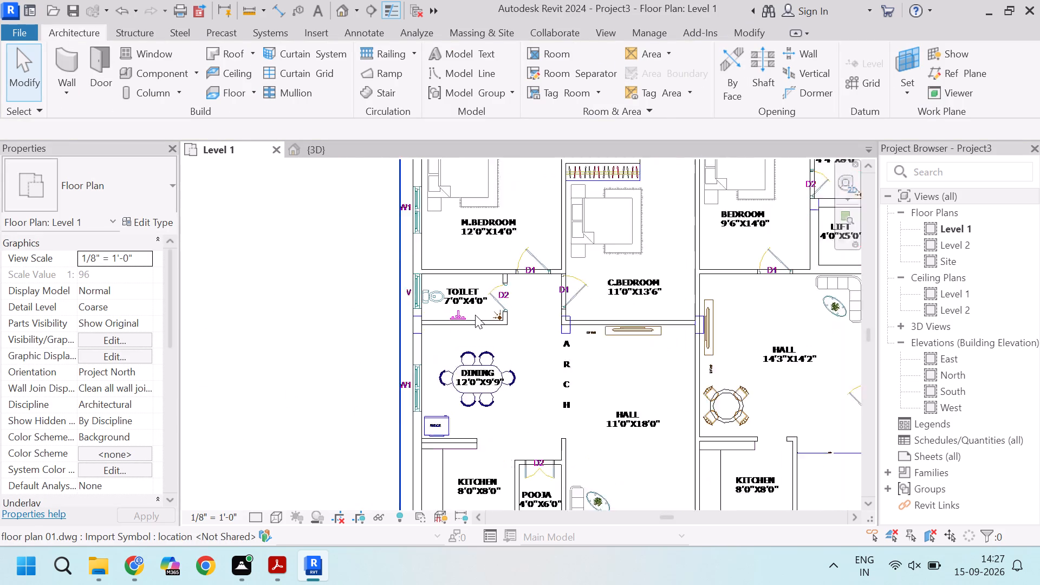
scroll(498, 332, "up", 2)
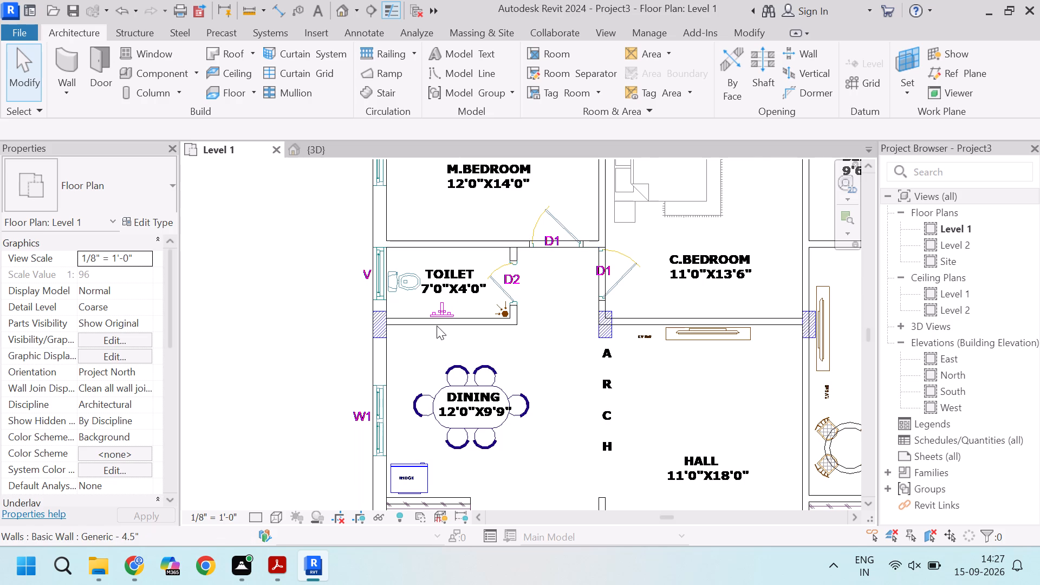
scroll(423, 322, "up", 3)
scroll(365, 304, "up", 3)
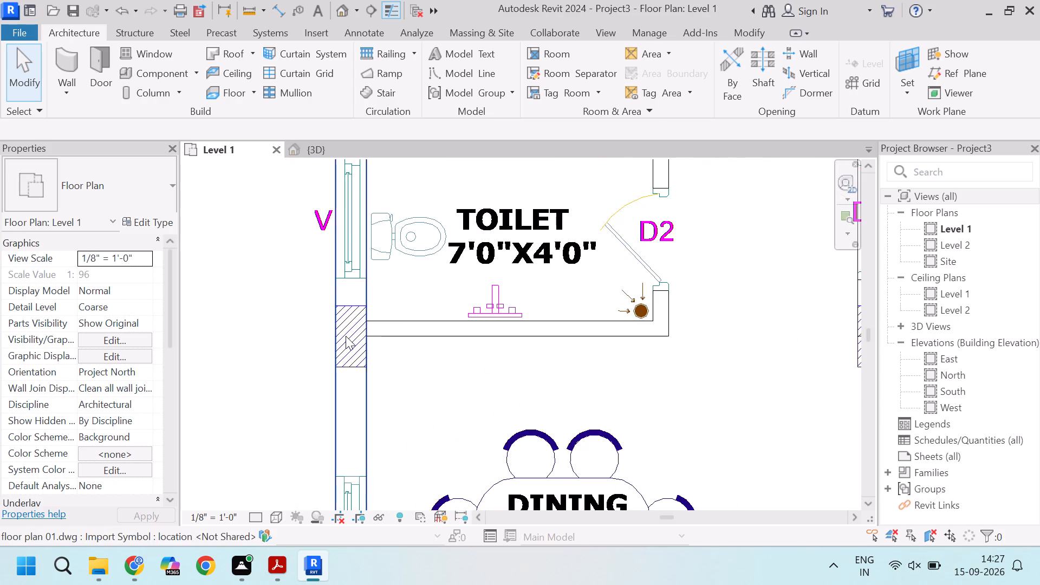
scroll(346, 336, "down", 4)
scroll(425, 336, "up", 2)
scroll(490, 326, "down", 3)
scroll(638, 323, "up", 1)
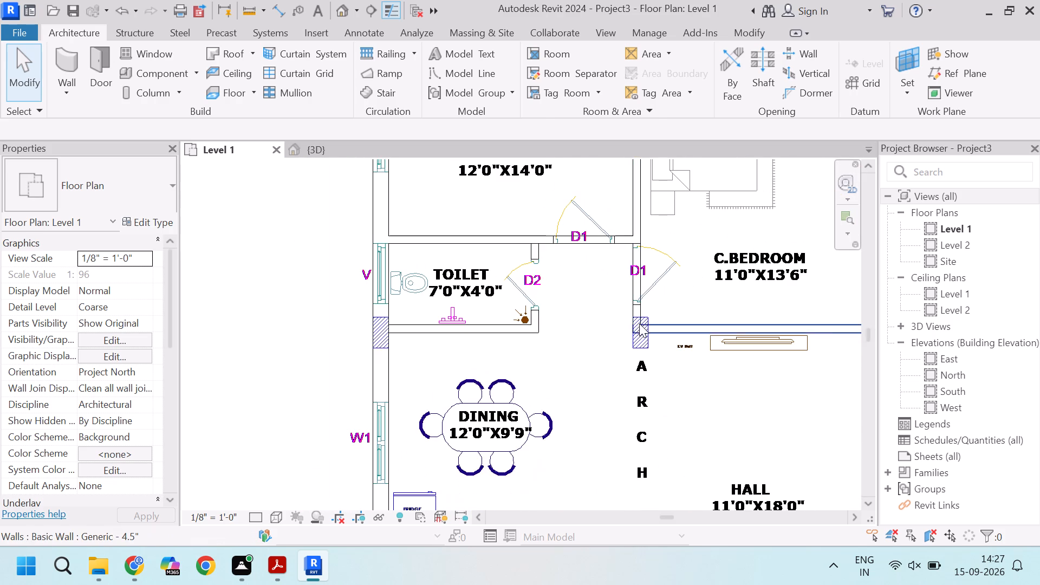
scroll(639, 323, "up", 1)
scroll(431, 334, "up", 2)
scroll(307, 339, "up", 2)
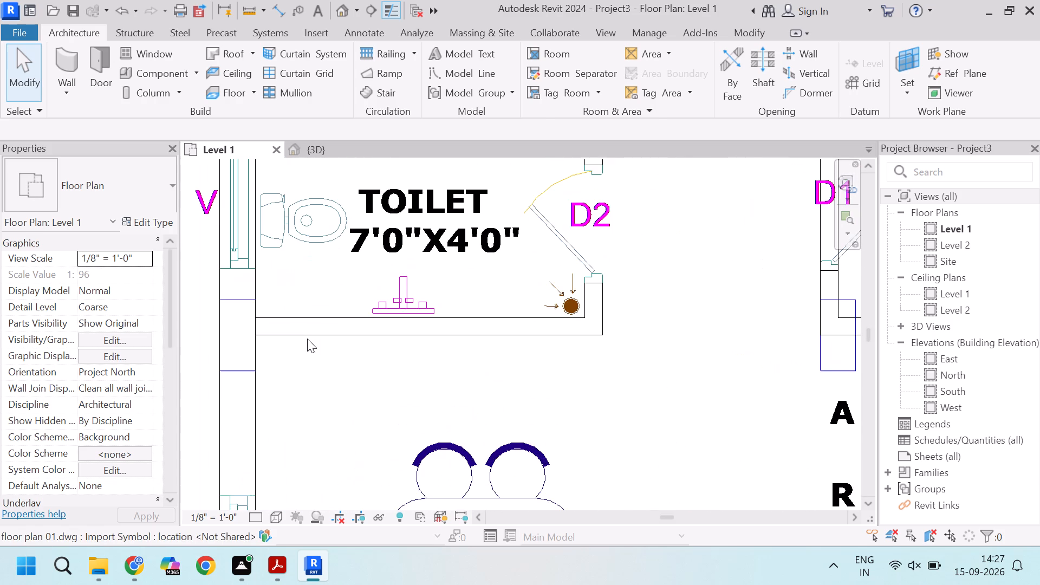
type("WA")
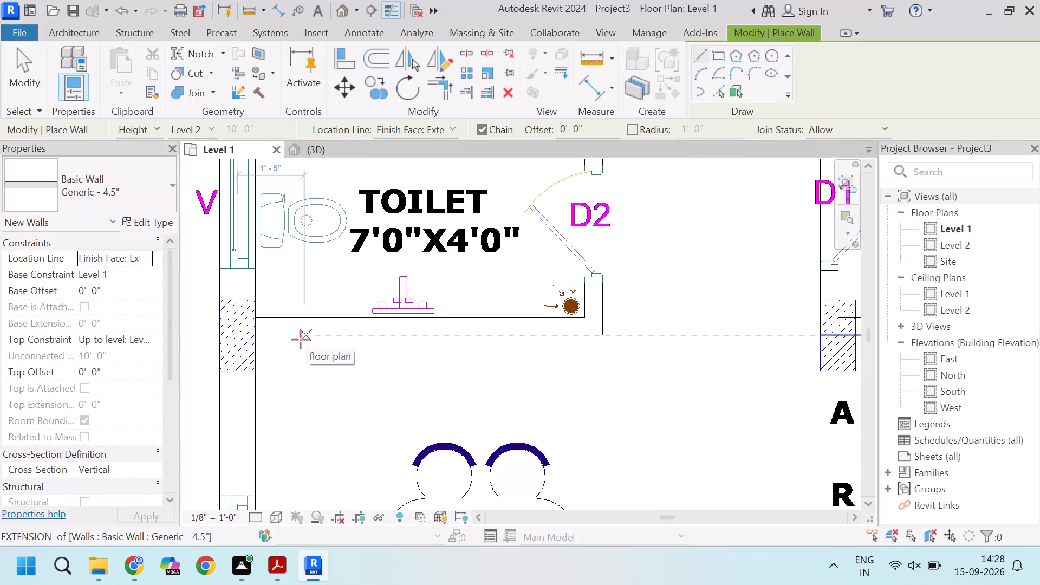
scroll(276, 338, "up", 3)
left_click(247, 331)
key("Escape")
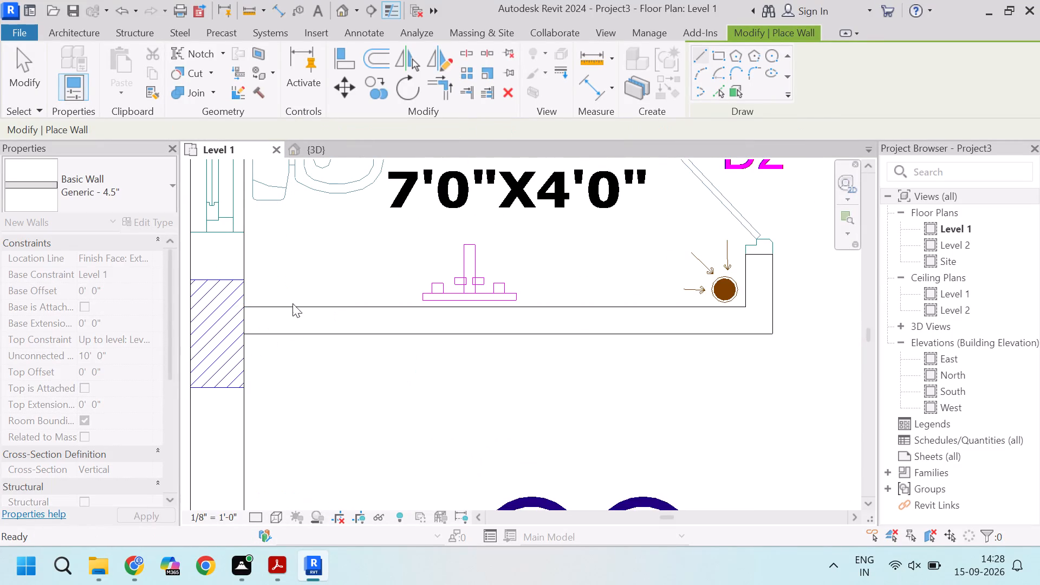
left_click(244, 304)
scroll(276, 304, "down", 4)
scroll(512, 298, "up", 3)
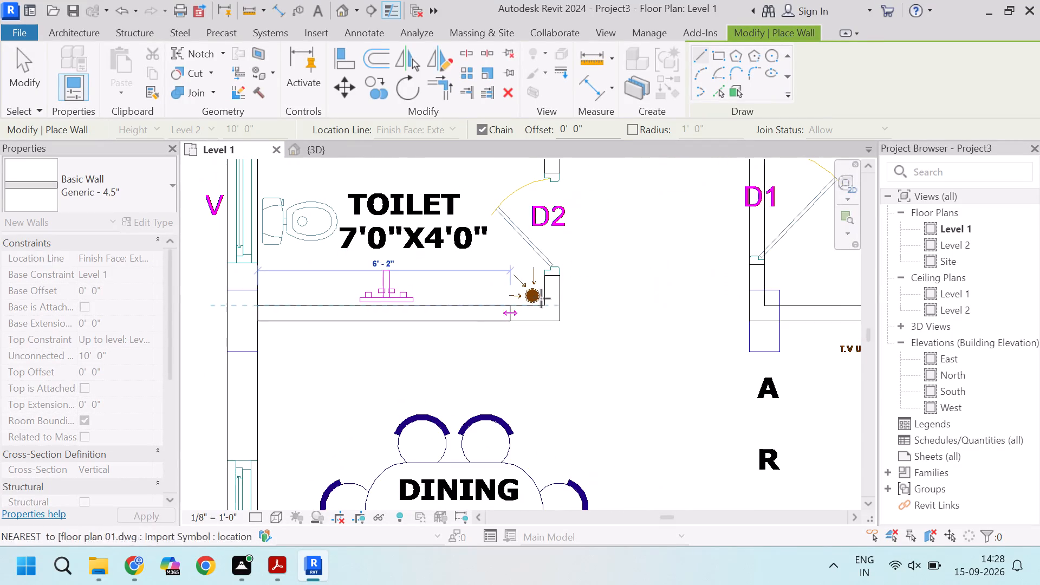
scroll(567, 298, "up", 2)
left_click(554, 315)
Continue the wall north along the 7'0"X4'0" Toilet's east side, across door D2, to the M.Bedroom's south wall.
scroll(548, 266, "down", 2)
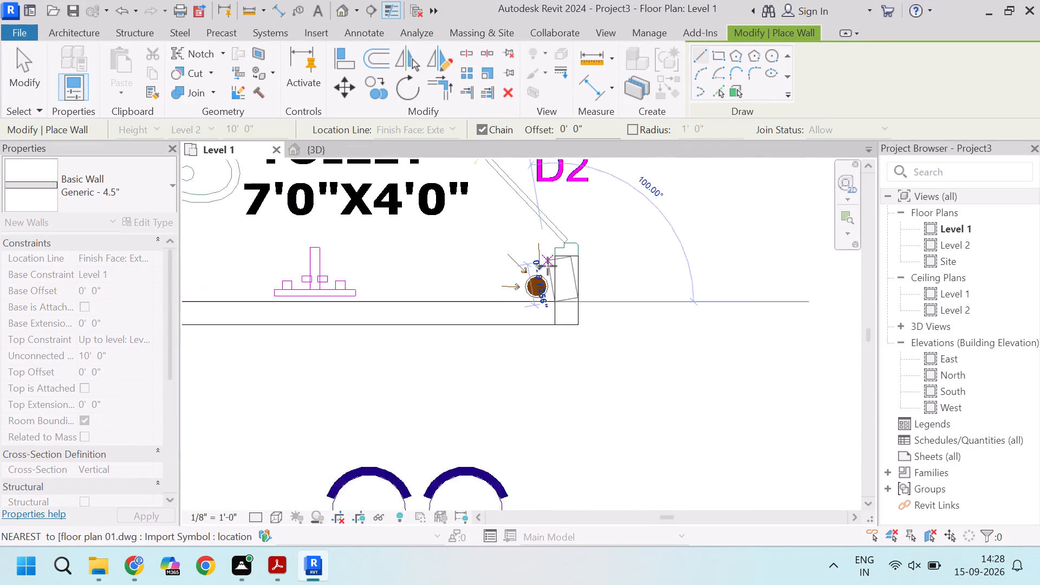
scroll(548, 266, "down", 2)
scroll(565, 250, "up", 2)
middle_click_drag(562, 286, 559, 370)
scroll(556, 374, "down", 4)
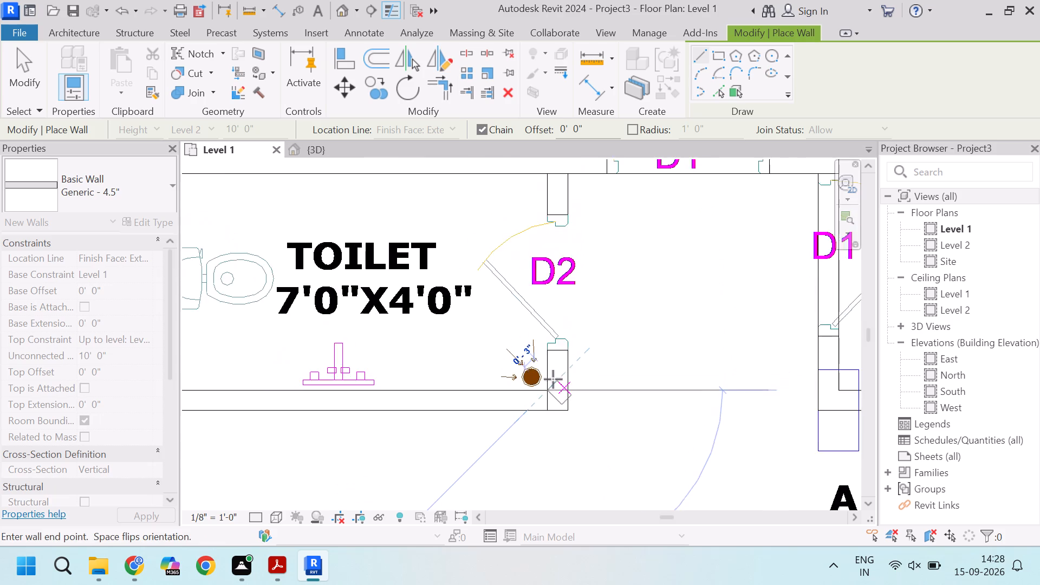
scroll(553, 379, "down", 3)
scroll(538, 315, "up", 7)
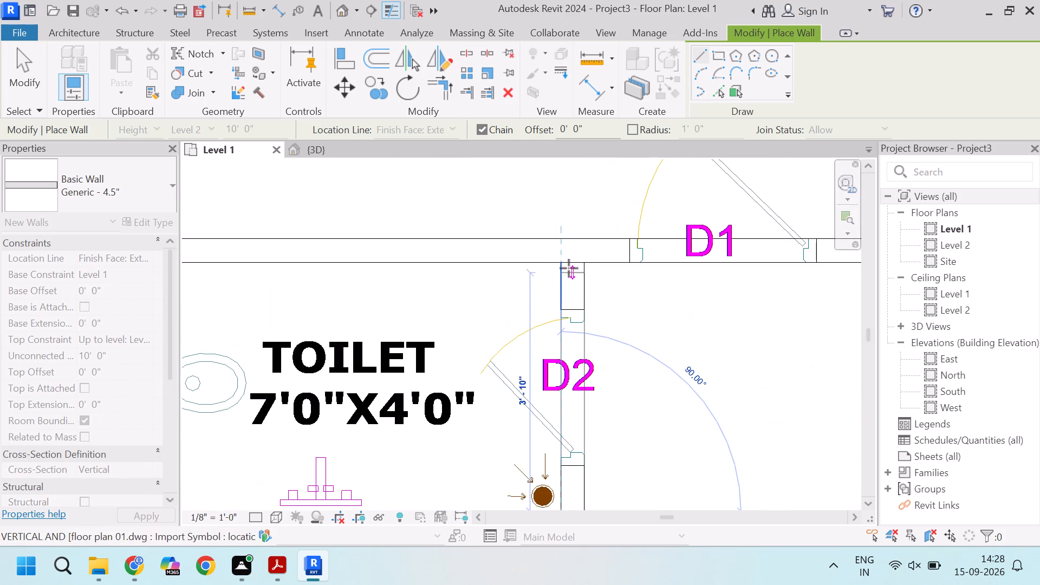
left_click(569, 268)
key("Escape")
scroll(480, 265, "down", 7)
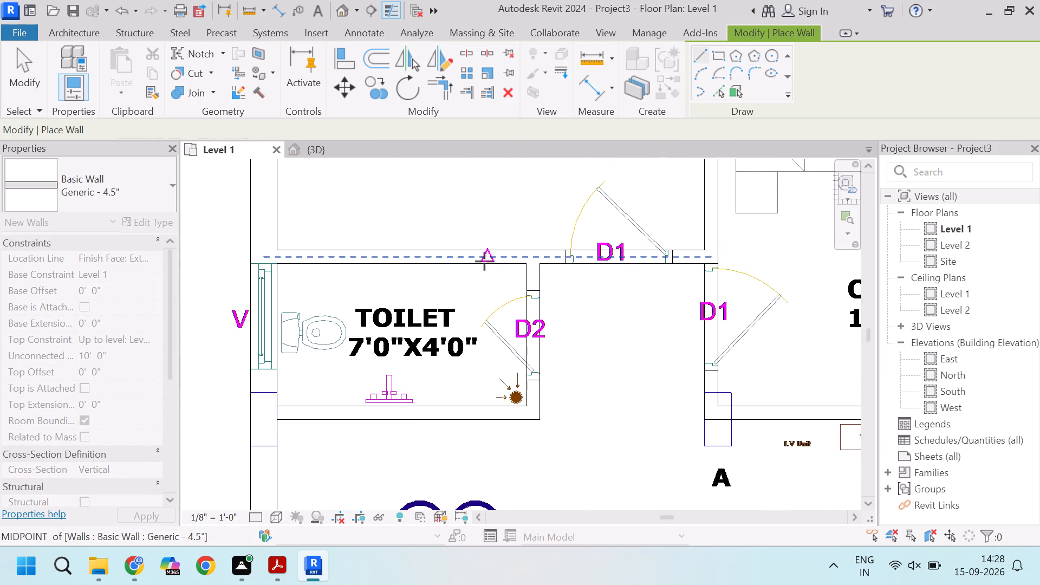
scroll(484, 261, "down", 2)
scroll(529, 245, "up", 3)
key("Escape")
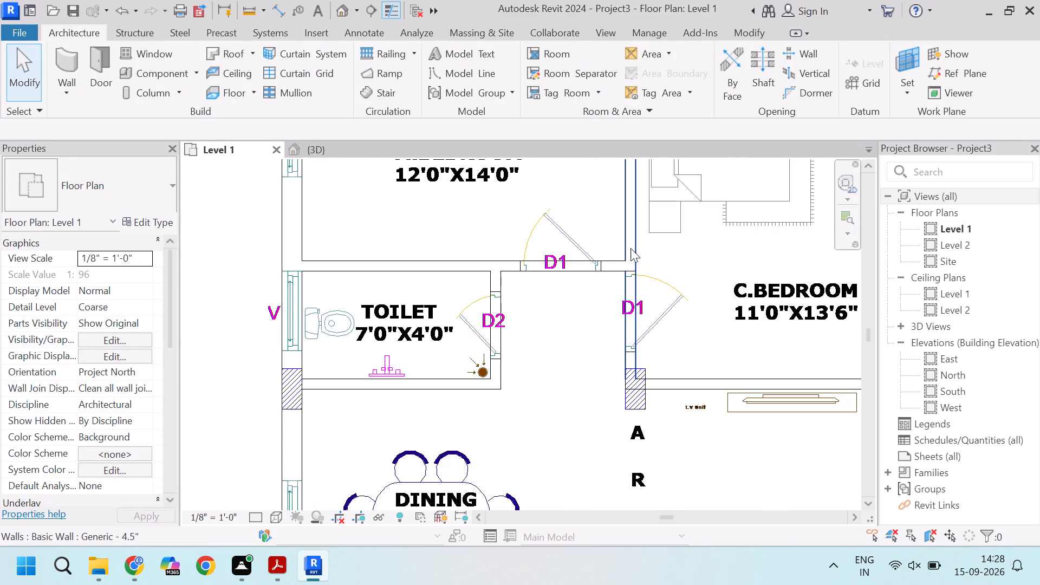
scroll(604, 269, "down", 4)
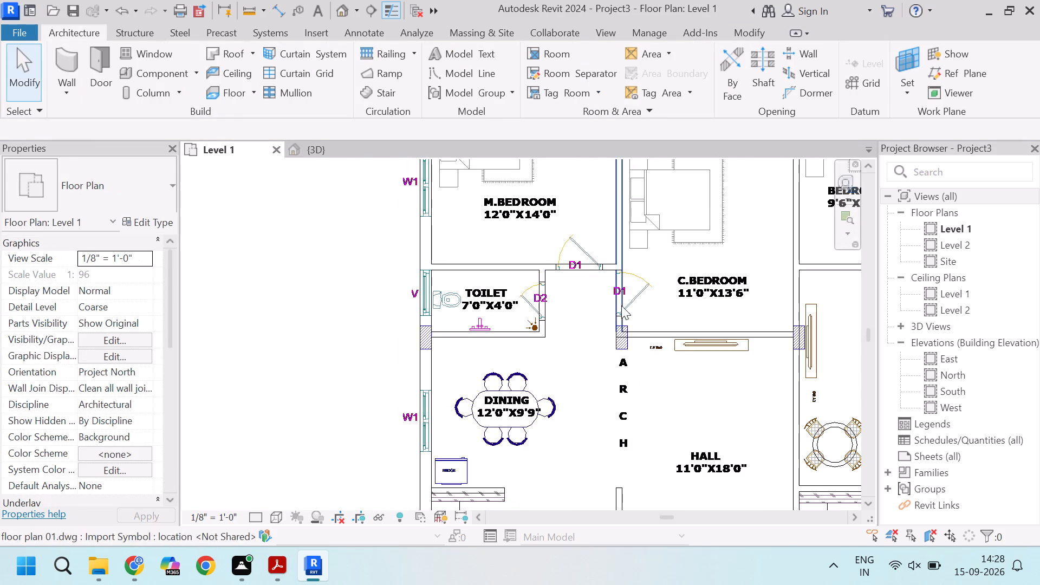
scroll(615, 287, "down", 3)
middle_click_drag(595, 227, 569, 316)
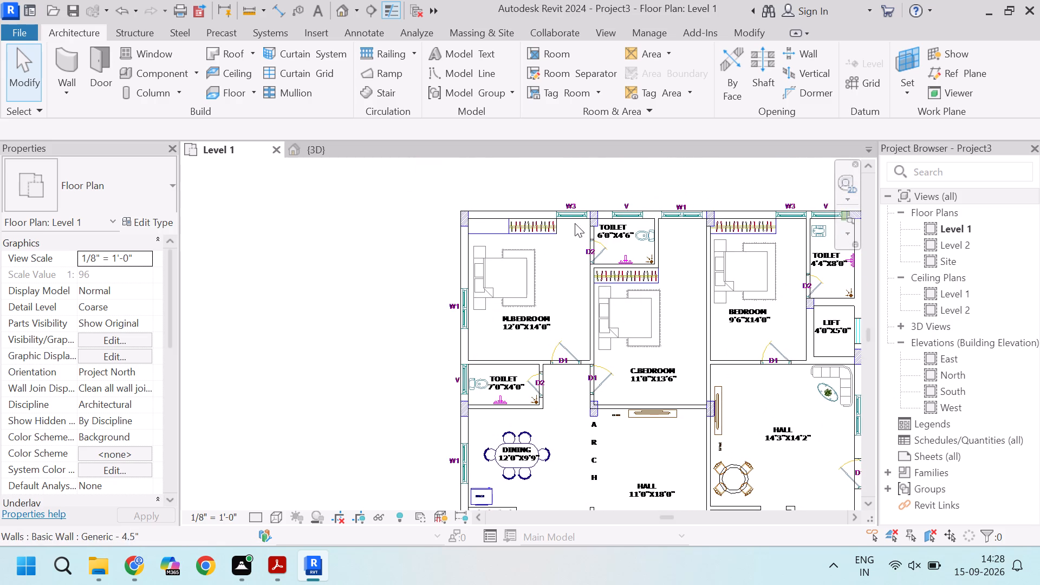
Examine the Level 1 floor plan from the bedrooms to the kitchens, checking the traced walls against the CAD drawing.
scroll(566, 204, "up", 3)
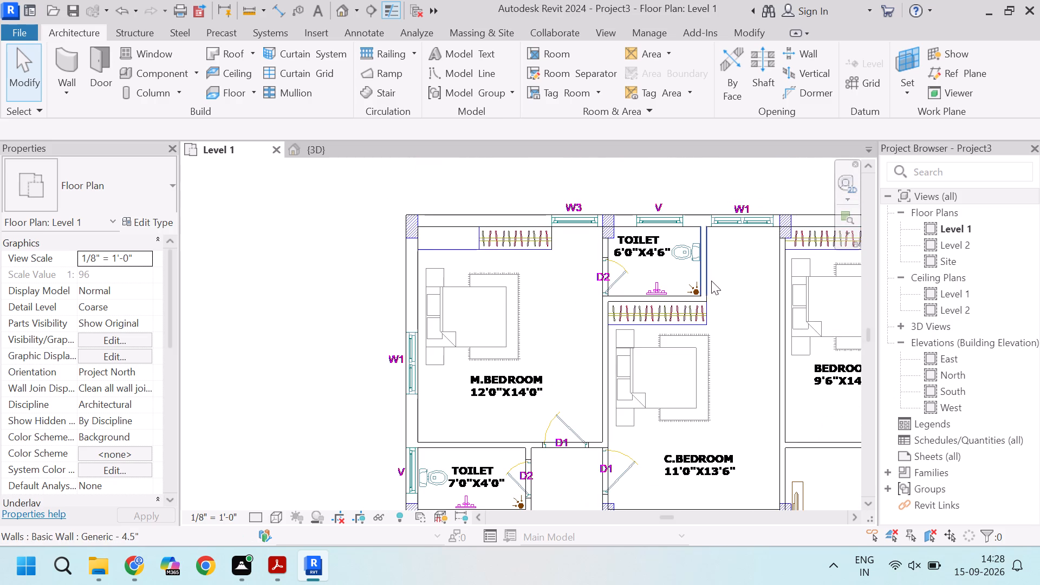
scroll(633, 321, "down", 8)
scroll(704, 337, "up", 3)
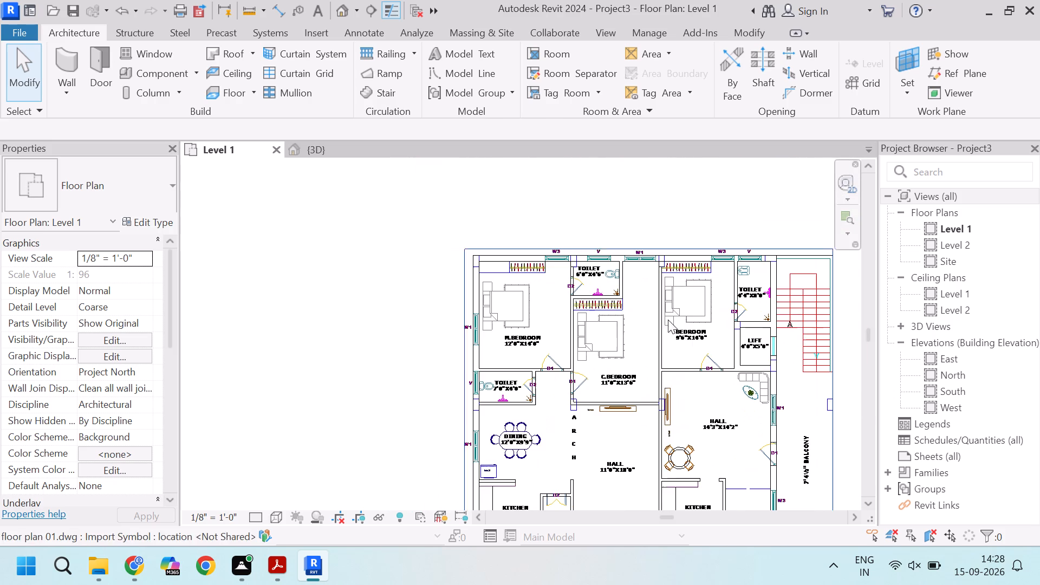
scroll(675, 269, "up", 4)
scroll(596, 250, "down", 2)
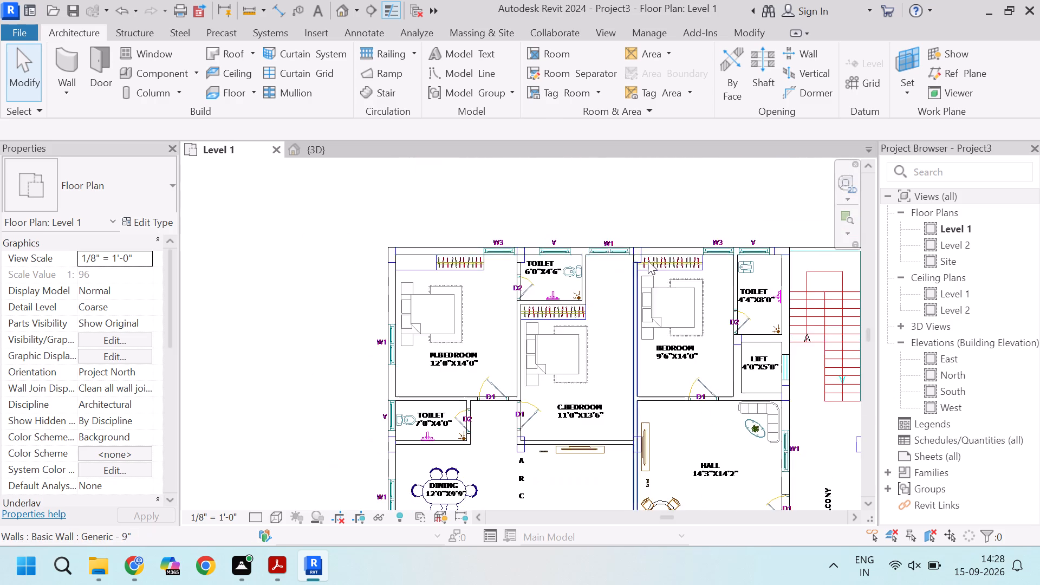
scroll(658, 261, "up", 3)
scroll(587, 251, "down", 3)
scroll(708, 314, "up", 2)
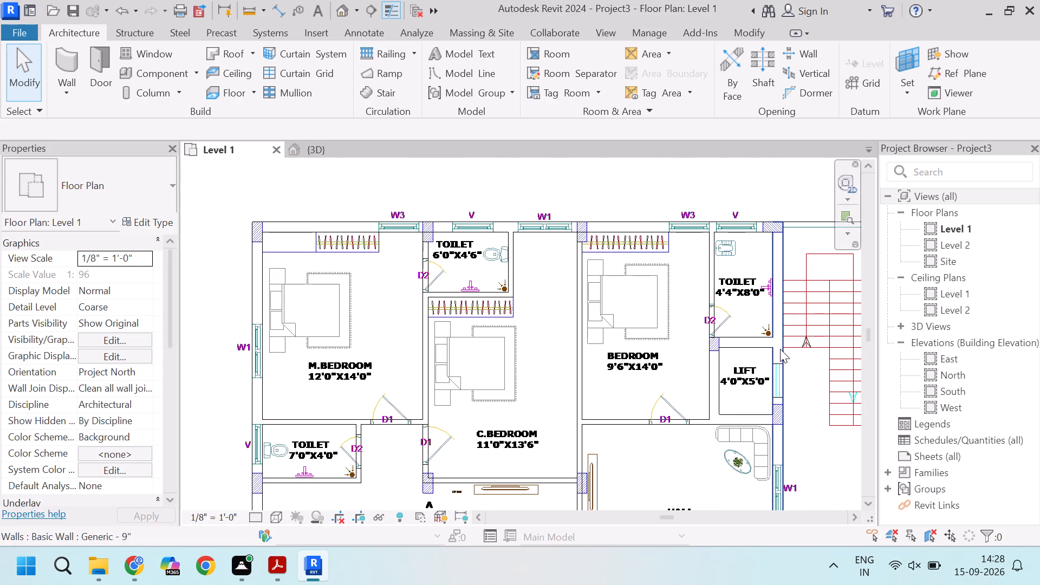
scroll(703, 348, "down", 4)
scroll(639, 433, "down", 2)
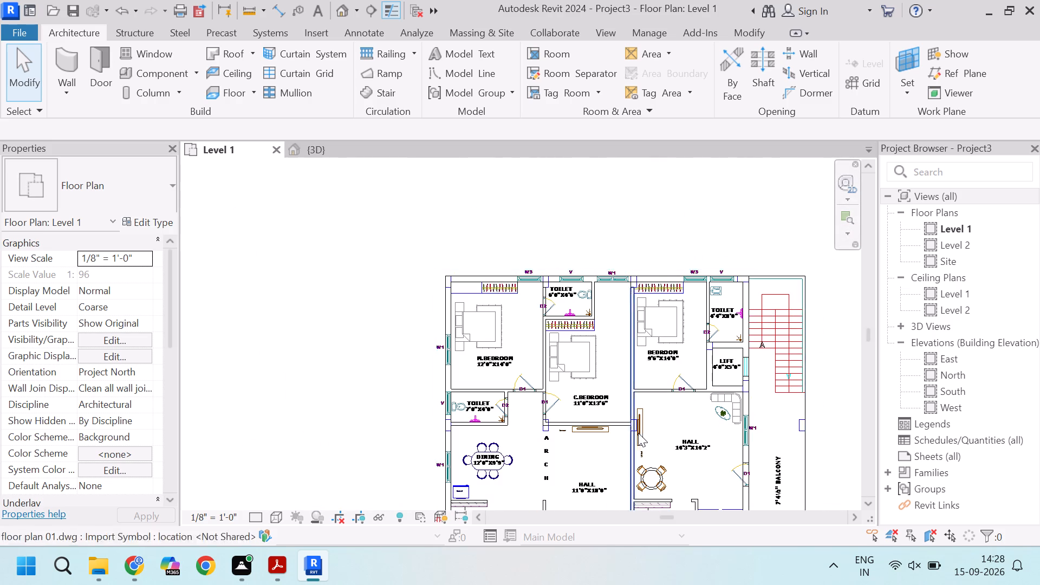
scroll(638, 433, "down", 1)
scroll(558, 443, "down", 3)
scroll(563, 490, "up", 8)
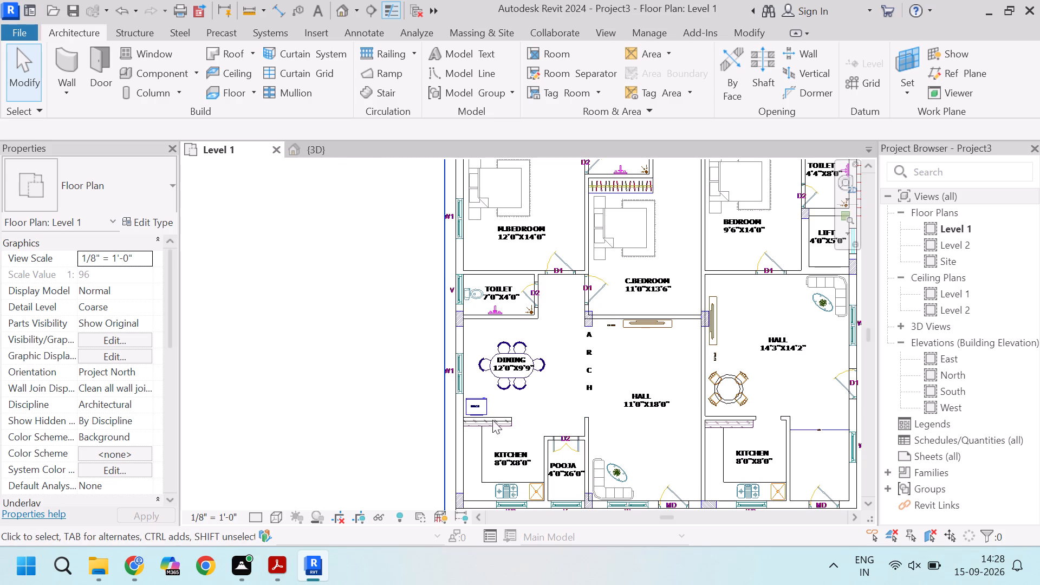
scroll(536, 365, "down", 4)
scroll(562, 466, "up", 3)
Inspect the modelled walls in the 3D view from above and at an angle, around the kitchens, halls, bedrooms and toilets.
left_click(336, 159)
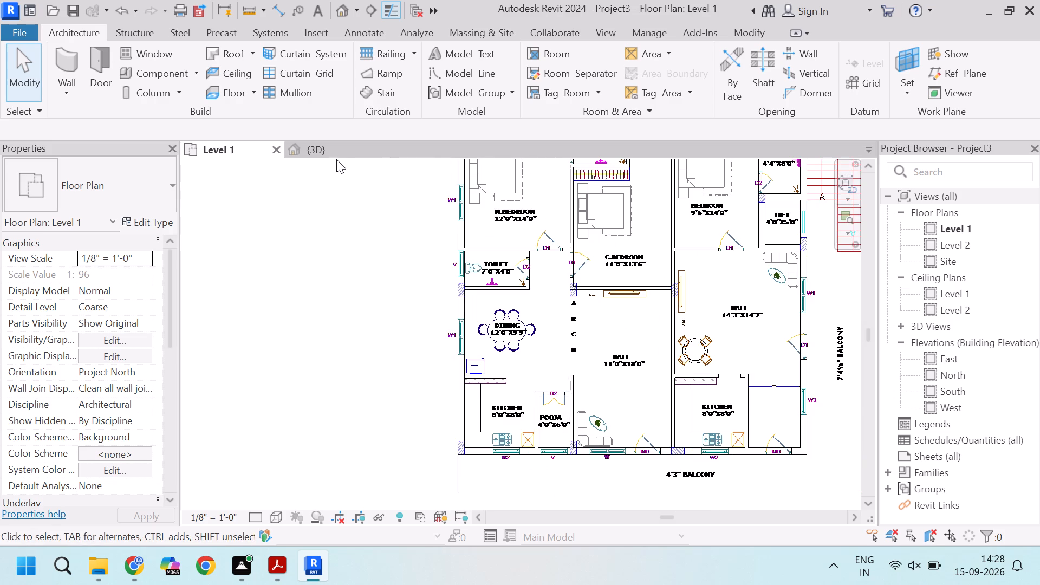
left_click(330, 150)
scroll(482, 320, "down", 11)
middle_click_drag(472, 311, 475, 335)
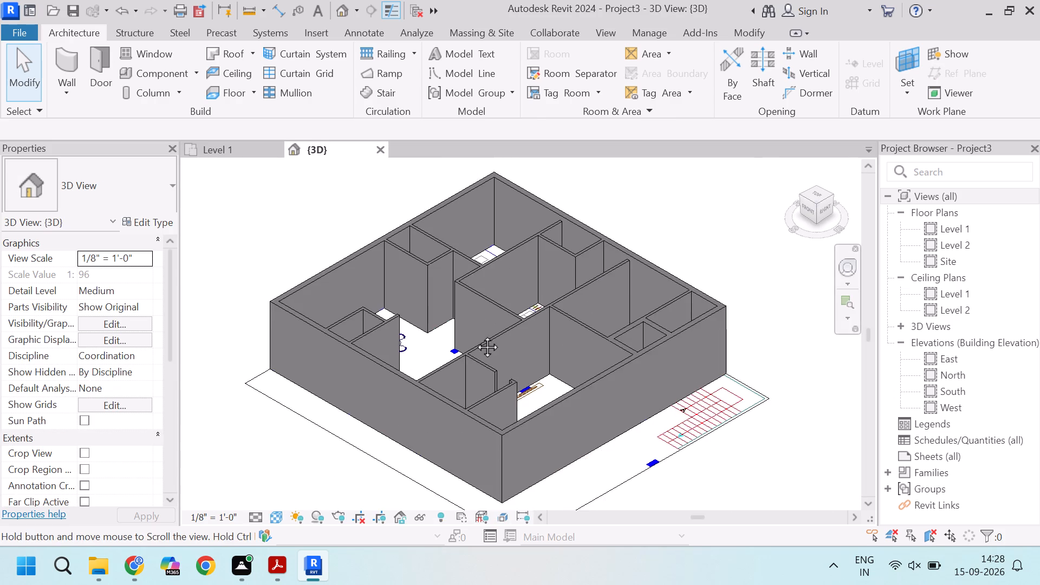
middle_click_drag(475, 335, 496, 391)
left_click_drag(819, 210, 860, 284)
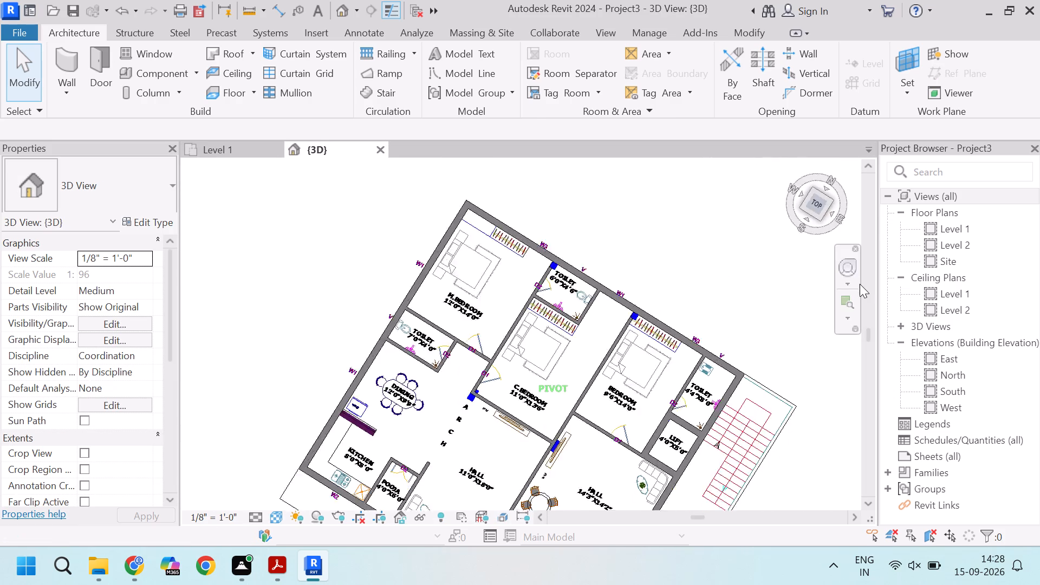
left_click_drag(860, 284, 820, 254)
scroll(562, 257, "down", 3)
scroll(480, 398, "up", 5)
scroll(432, 356, "up", 2)
scroll(375, 225, "up", 4)
middle_click_drag(451, 339, 414, 339)
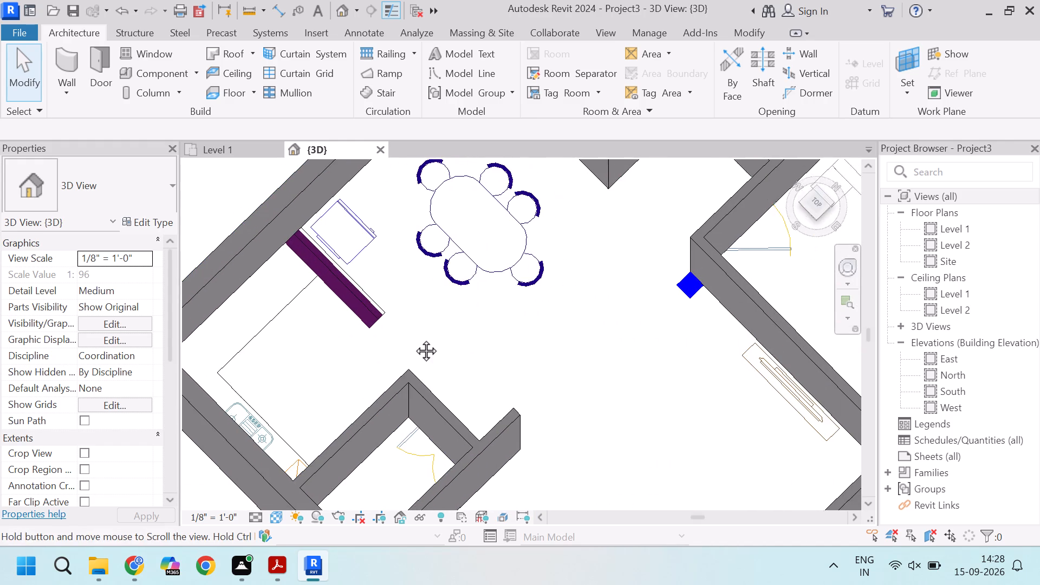
middle_click_drag(414, 339, 389, 330)
scroll(441, 255, "down", 9)
scroll(518, 356, "up", 6)
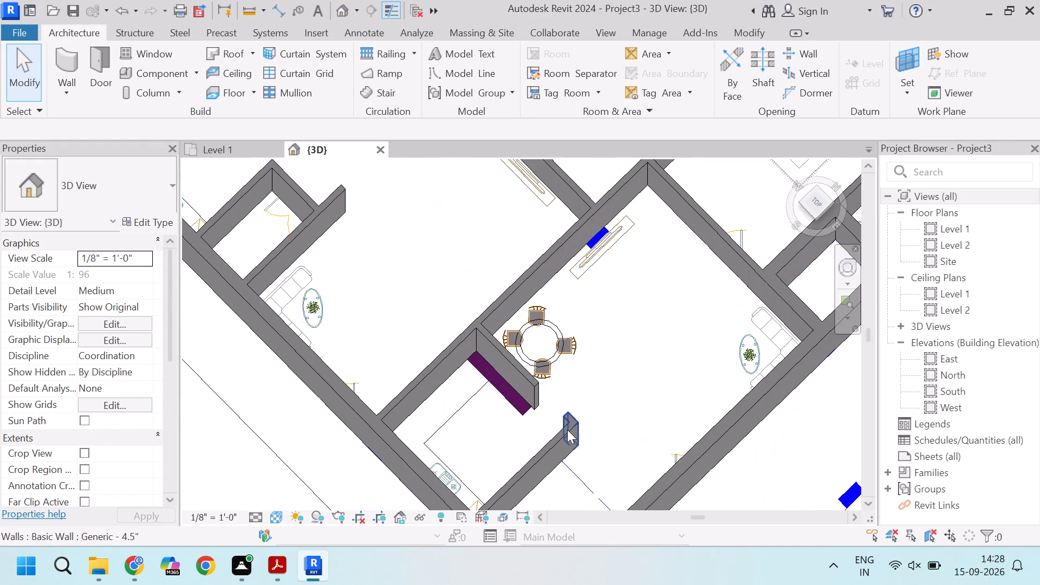
left_click_drag(825, 201, 791, 201)
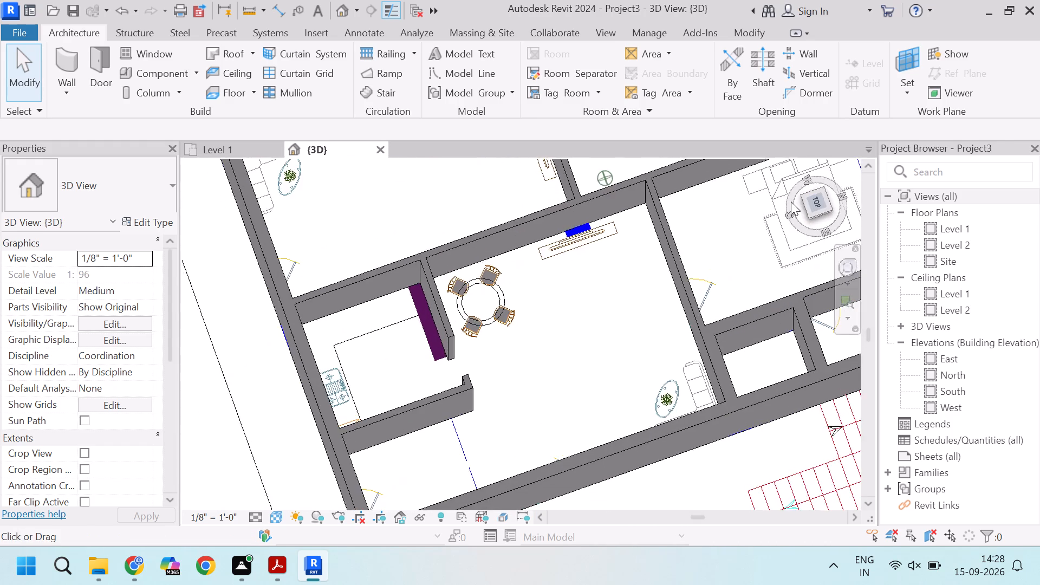
left_click_drag(791, 201, 835, 198)
scroll(594, 383, "down", 7)
scroll(582, 383, "up", 4)
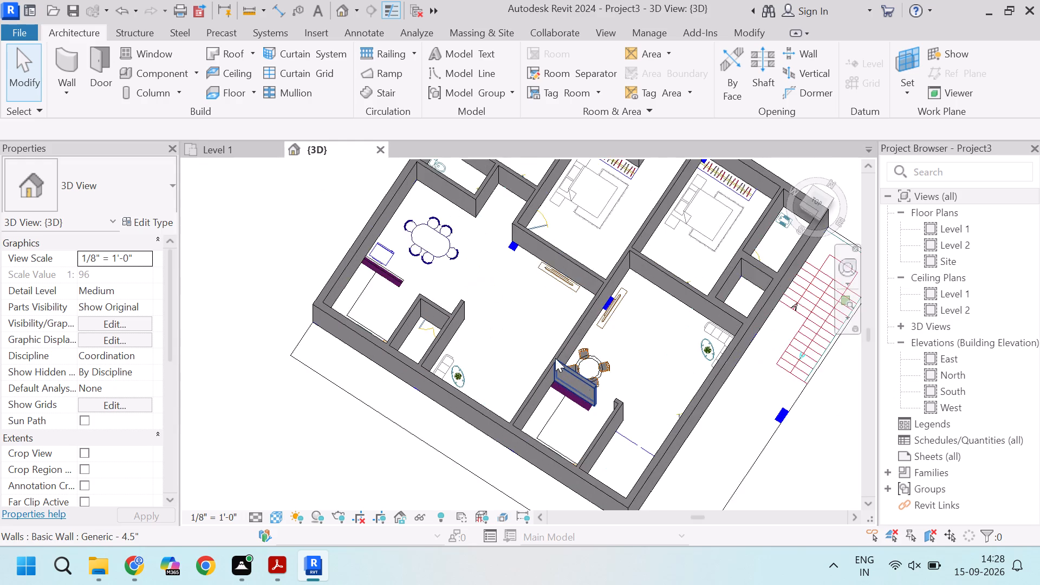
scroll(505, 245, "up", 2)
scroll(505, 237, "down", 8)
scroll(578, 179, "up", 8)
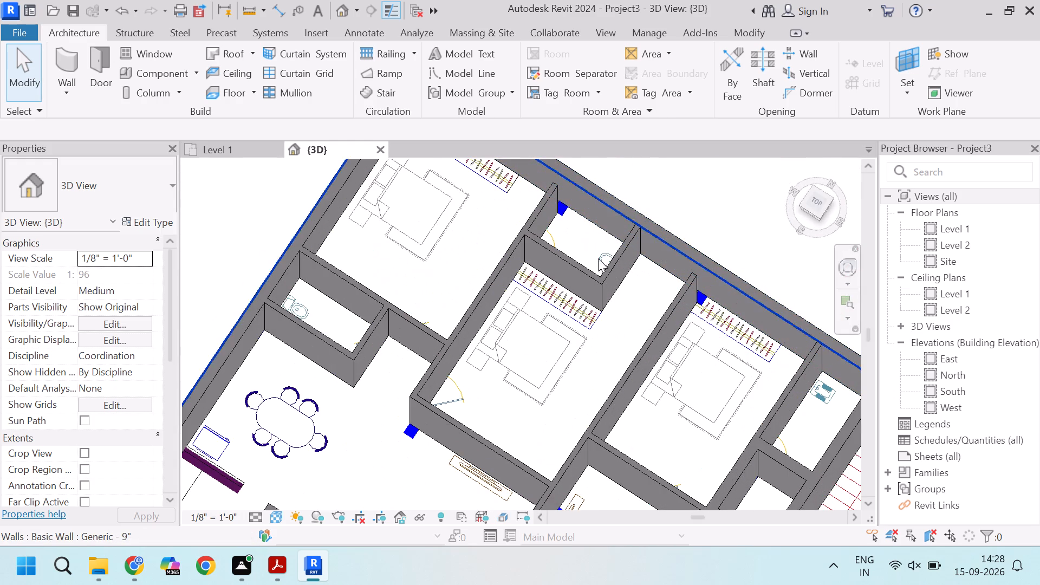
Return to the Level 1 plan and measure the M.Bedroom's door D1 opening between its jamb lines with an aligned dimension.
left_click(235, 144)
scroll(490, 359, "down", 9)
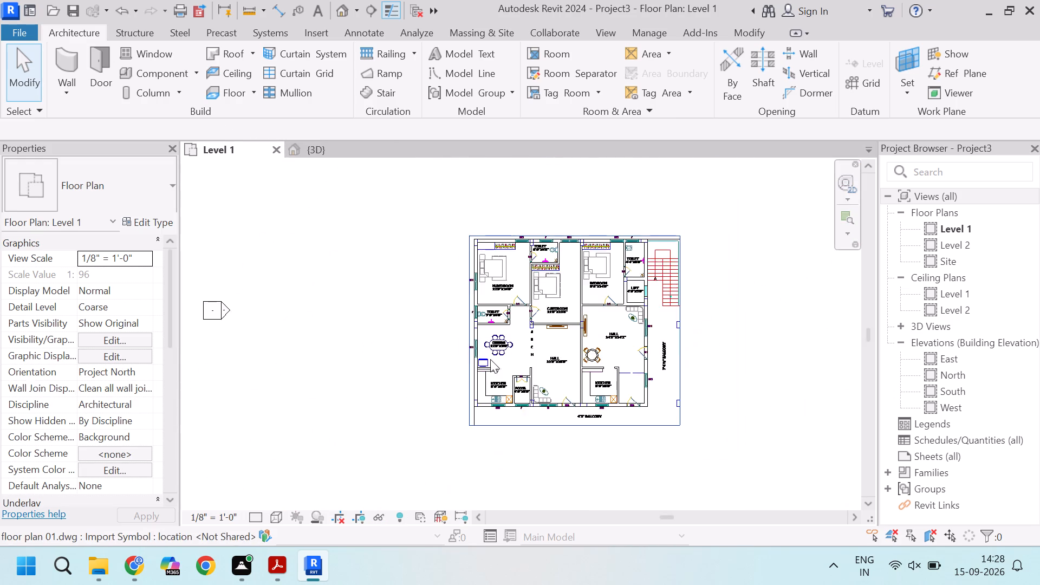
scroll(514, 323, "up", 11)
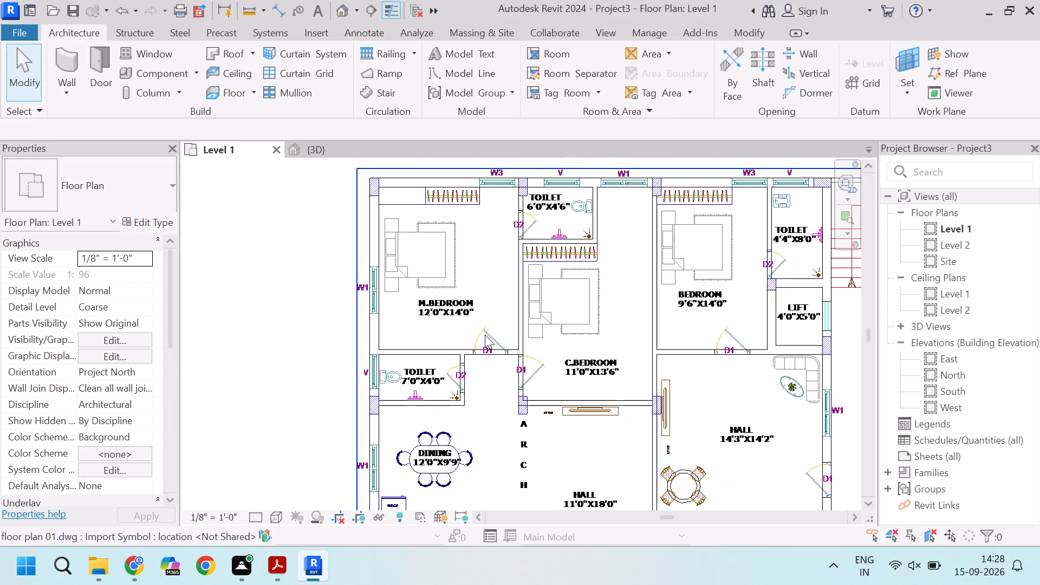
scroll(549, 374, "up", 6)
scroll(381, 320, "up", 3)
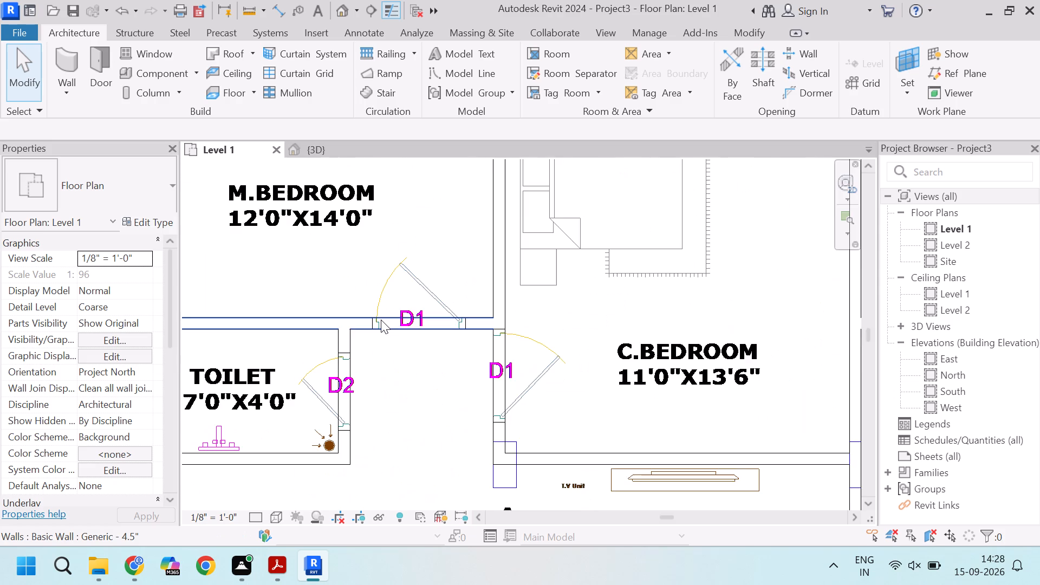
scroll(381, 320, "up", 5)
key("d")
key("i")
scroll(371, 331, "up", 3)
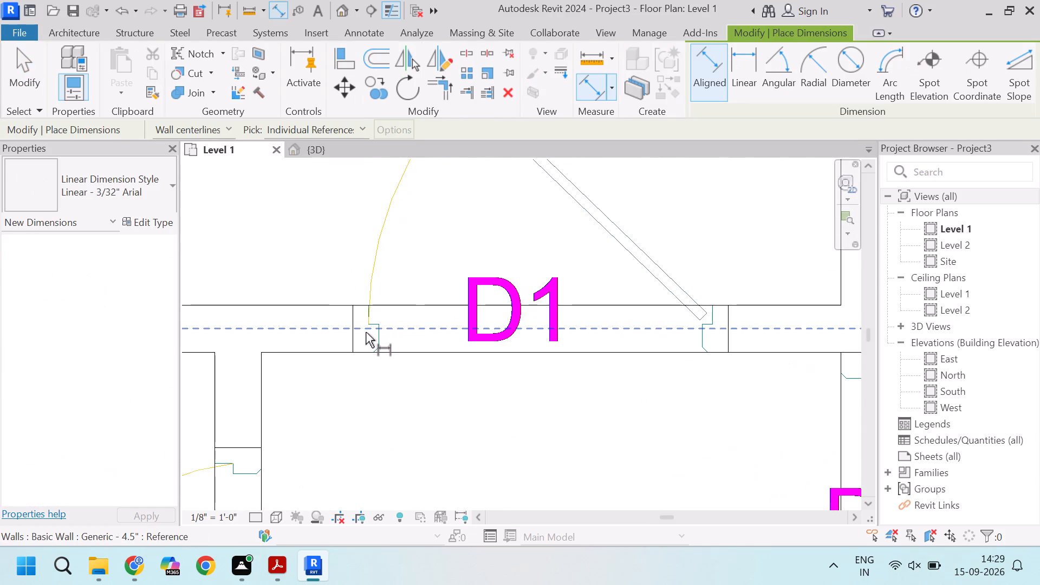
key("Tab")
left_click(356, 332)
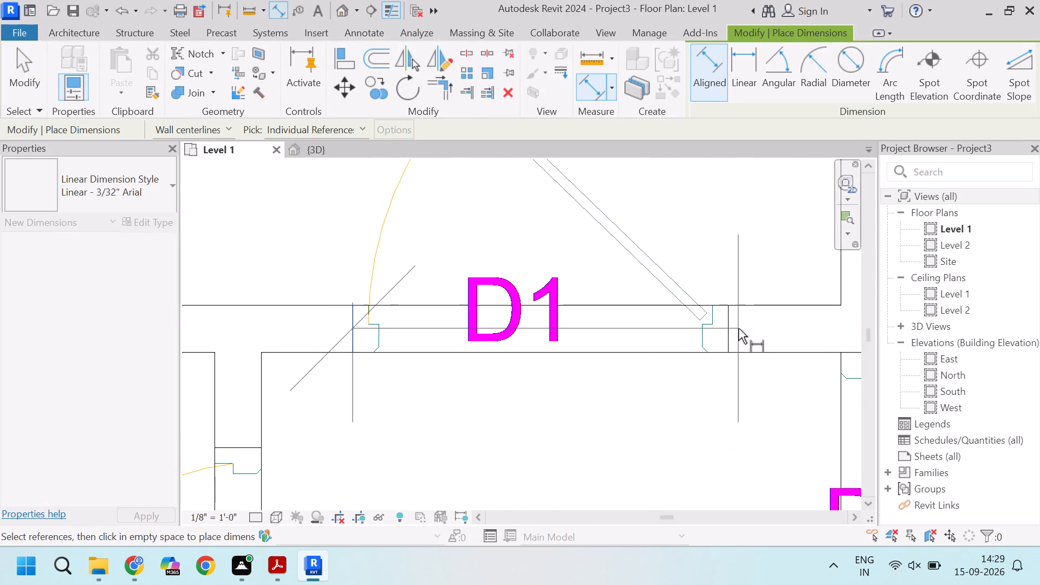
left_click(726, 332)
scroll(726, 332, "down", 10)
key("Escape")
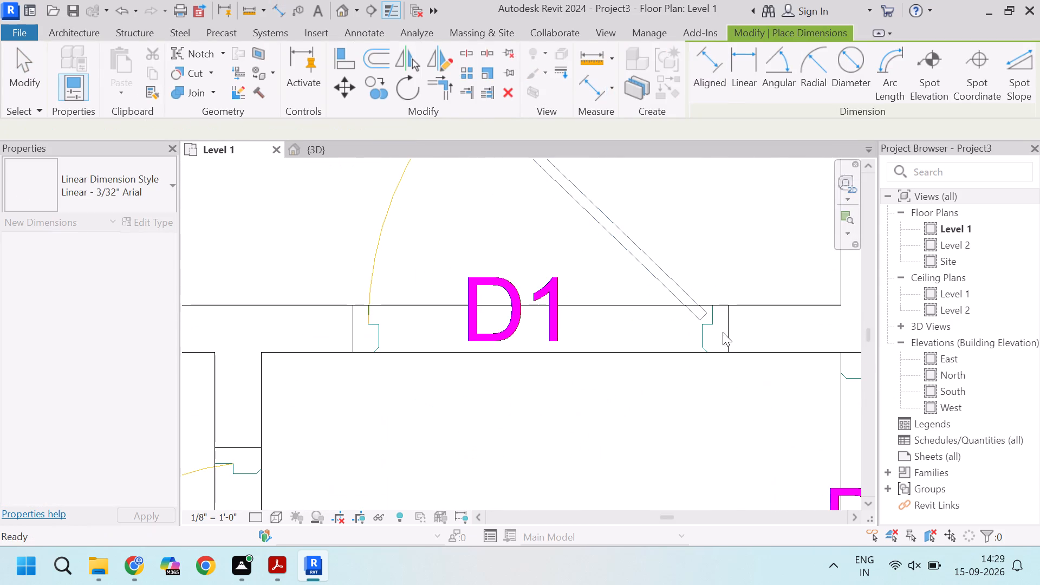
Measure the door D2 opening of the 7'0"X4'0" Toilet with an aligned dimension from its north jamb line.
scroll(534, 352, "down", 10)
scroll(473, 414, "up", 9)
key("Tab")
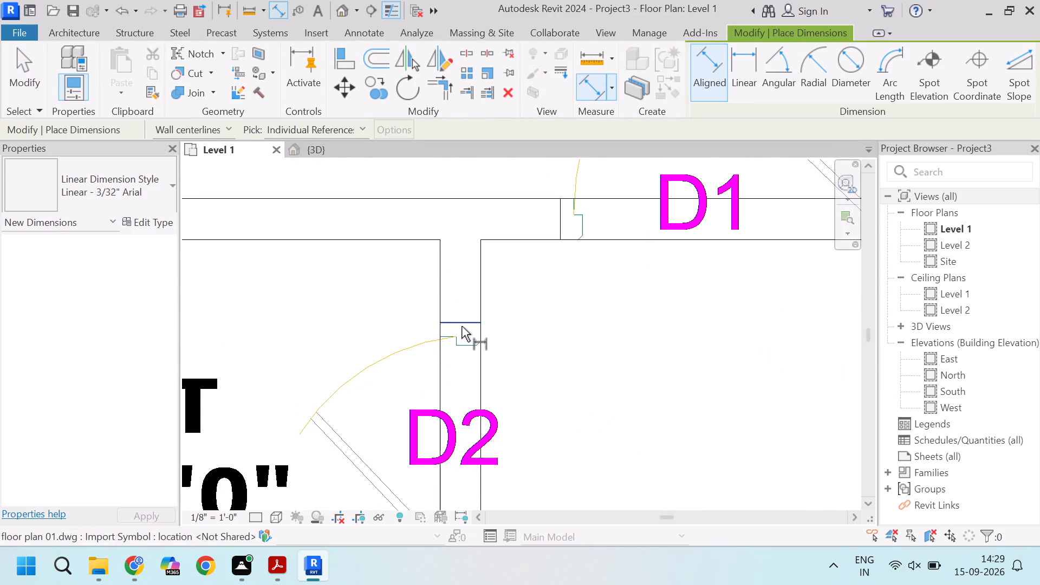
left_click(461, 326)
scroll(483, 279, "down", 10)
scroll(471, 350, "up", 12)
left_click(492, 374)
scroll(492, 374, "down", 12)
scroll(499, 374, "up", 5)
key("Escape")
Measure the door D2 opening of the 6'0"X4'6" Toilet between its north and south jamb lines with an aligned dimension.
scroll(541, 363, "down", 3)
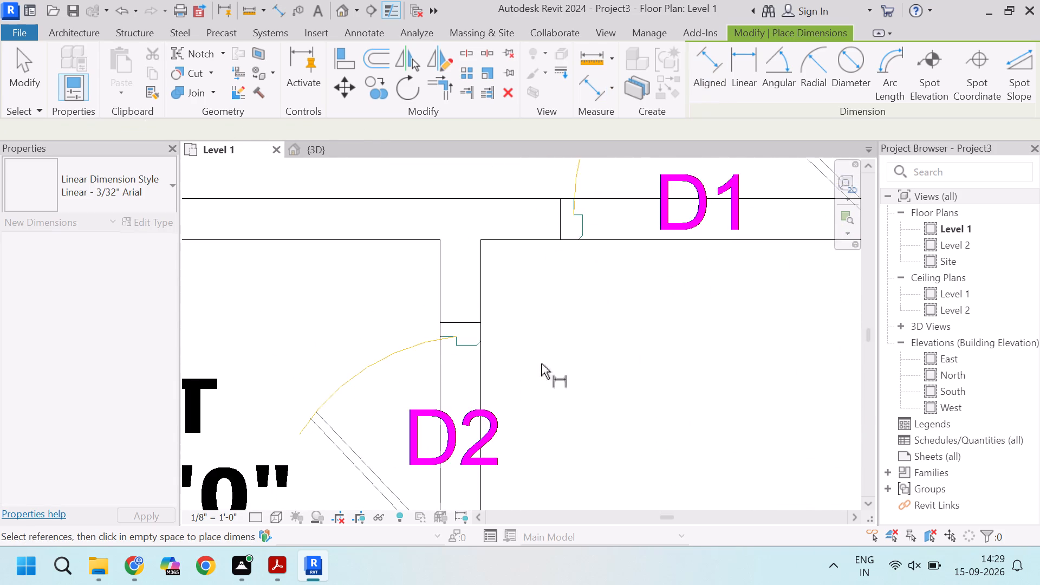
scroll(541, 363, "down", 14)
scroll(477, 238, "down", 4)
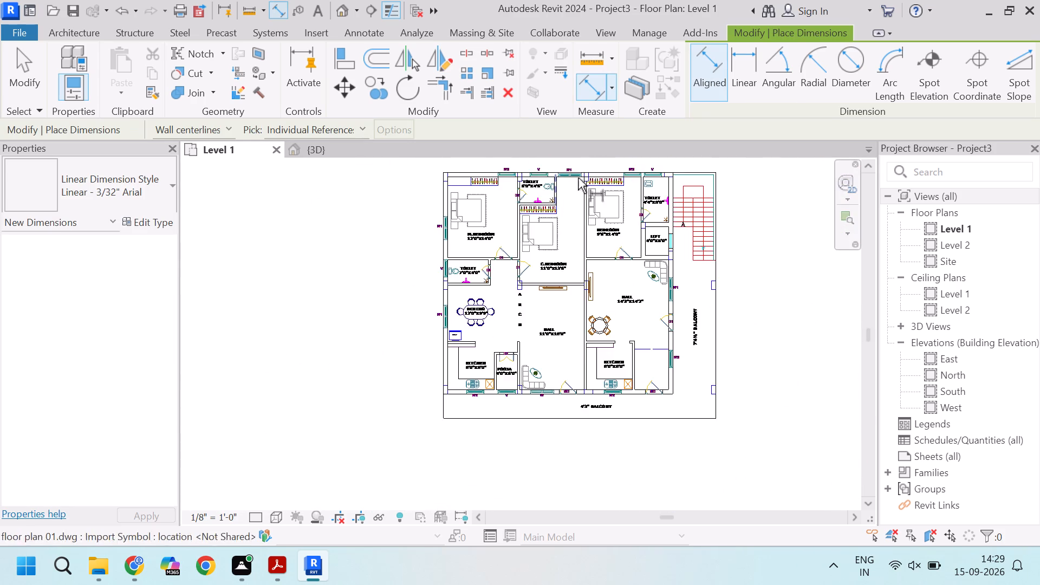
scroll(582, 170, "up", 18)
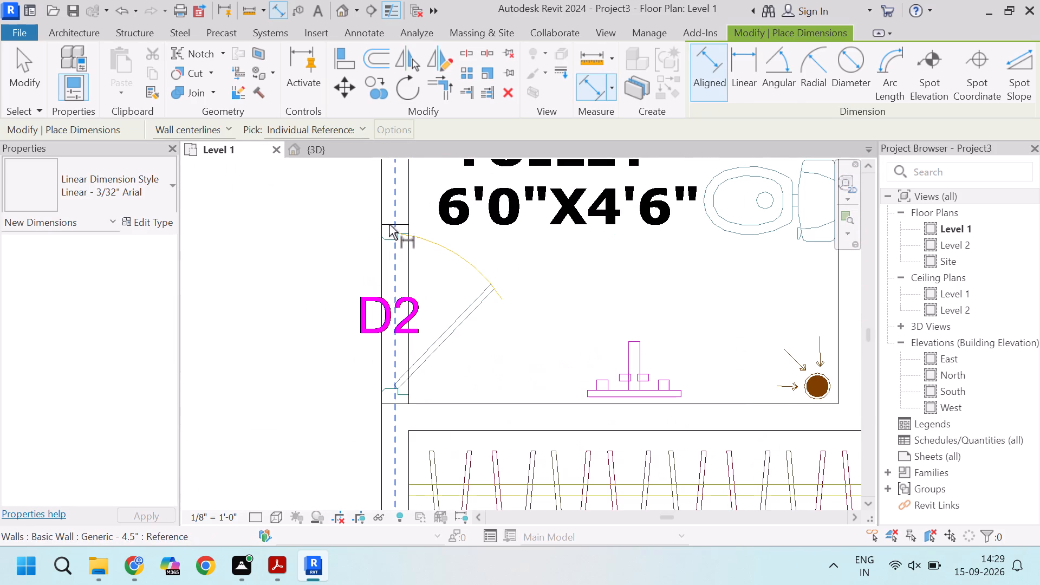
scroll(384, 224, "up", 3)
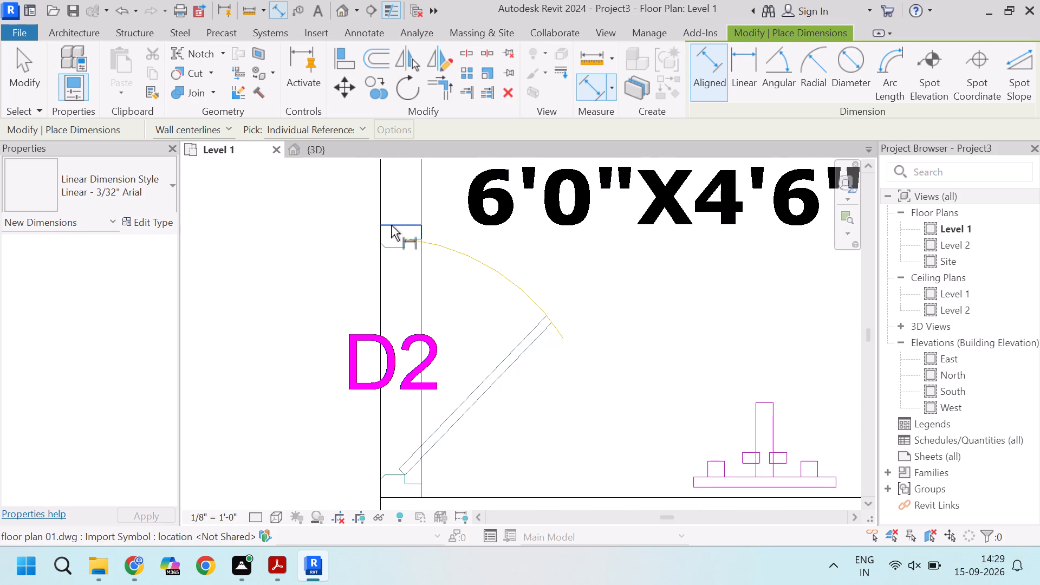
left_click(391, 225)
scroll(391, 225, "down", 5)
scroll(407, 325, "up", 8)
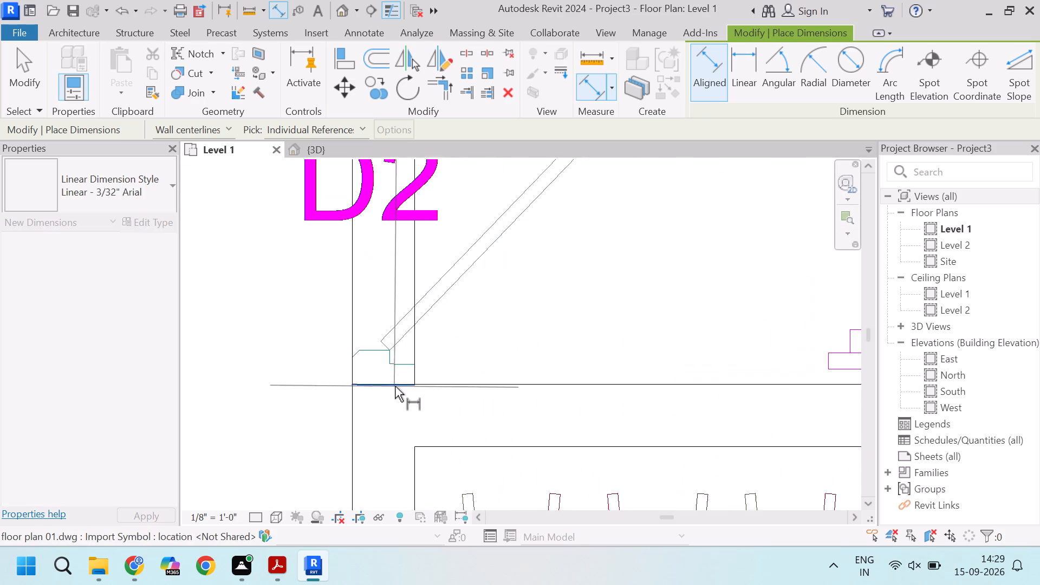
left_click(400, 383)
key("Escape")
key("Escape")
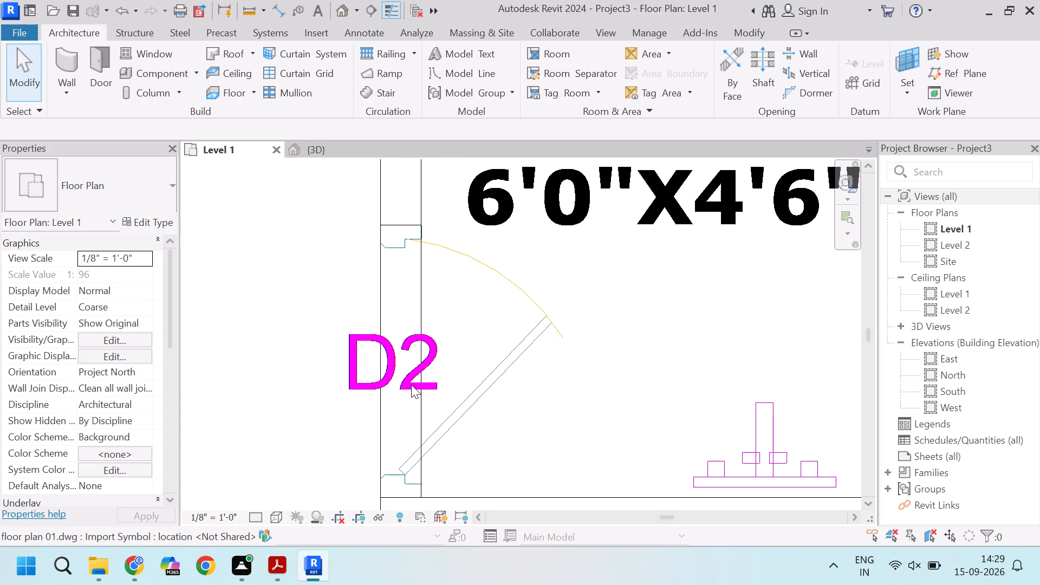
Examine the remaining door and window openings on the Level 1 plan, from the bedrooms through the halls, Pooja and kitchens.
scroll(403, 384, "down", 6)
scroll(338, 352, "down", 6)
scroll(574, 348, "down", 5)
scroll(515, 325, "up", 5)
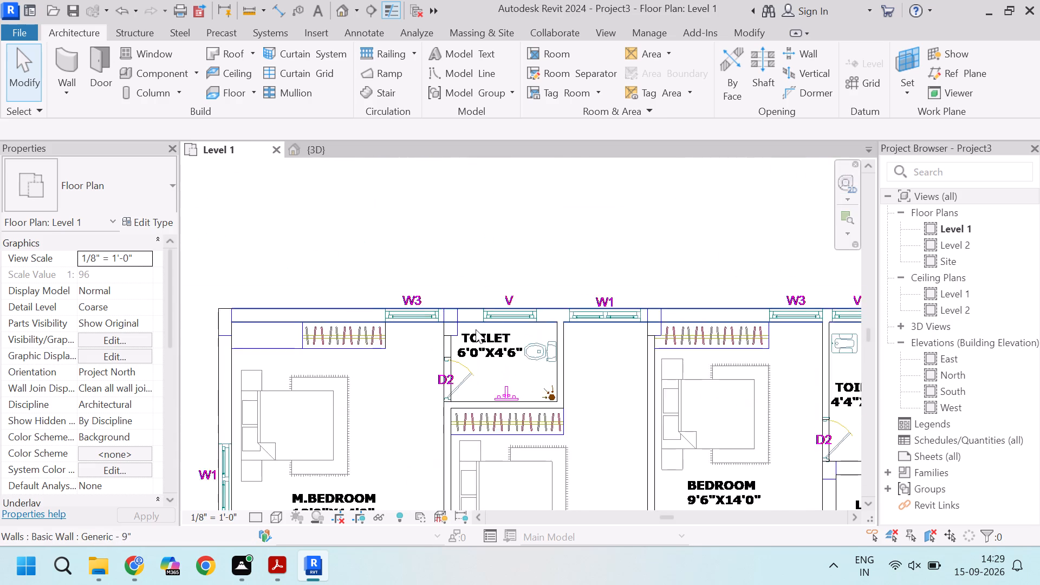
scroll(441, 371, "up", 3)
scroll(512, 350, "down", 6)
scroll(606, 383, "down", 2)
scroll(510, 376, "down", 5)
scroll(577, 439, "up", 5)
scroll(641, 461, "up", 1)
middle_click_drag(641, 461, 597, 369)
scroll(639, 388, "up", 4)
scroll(657, 334, "down", 8)
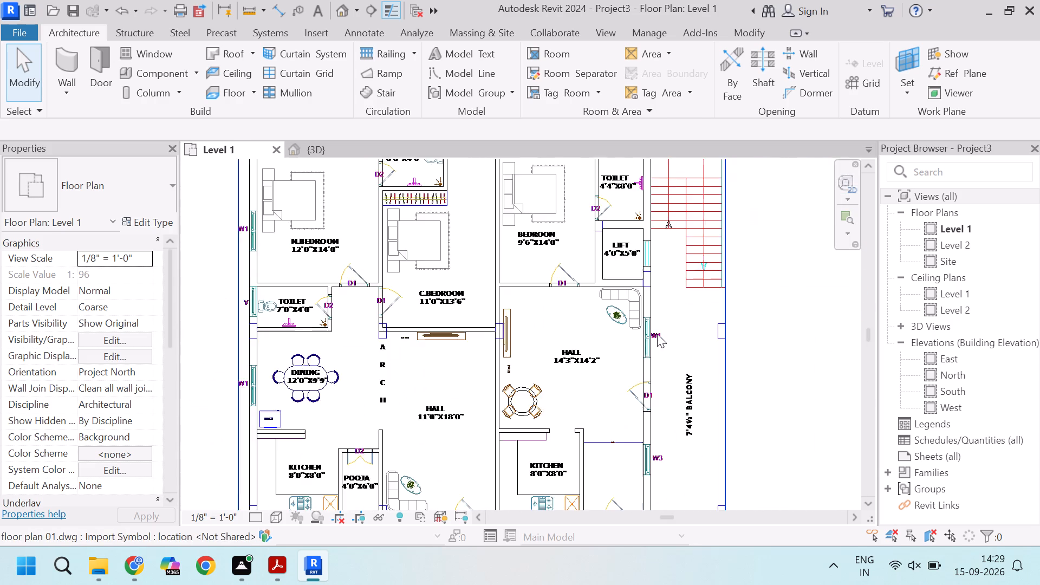
scroll(657, 334, "down", 2)
scroll(602, 358, "up", 5)
scroll(558, 393, "down", 3)
scroll(476, 441, "up", 5)
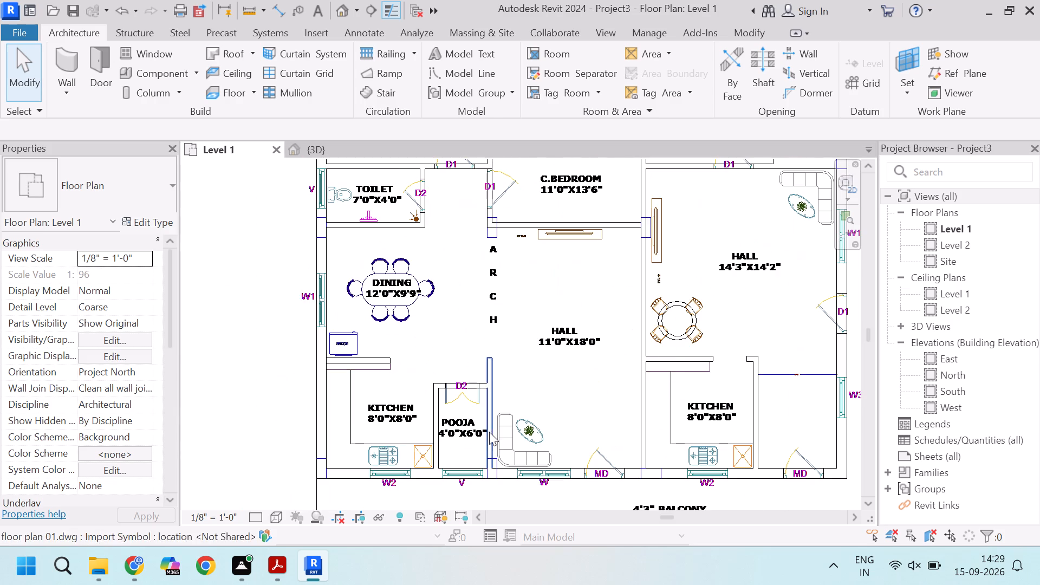
scroll(480, 418, "up", 3)
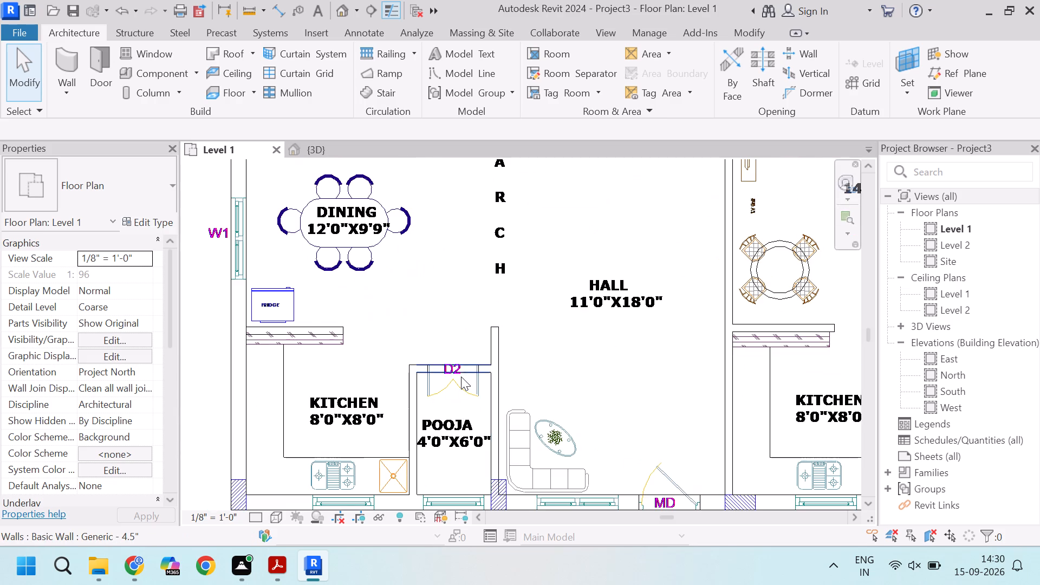
scroll(459, 367, "up", 4)
scroll(465, 366, "down", 8)
scroll(662, 442, "up", 3)
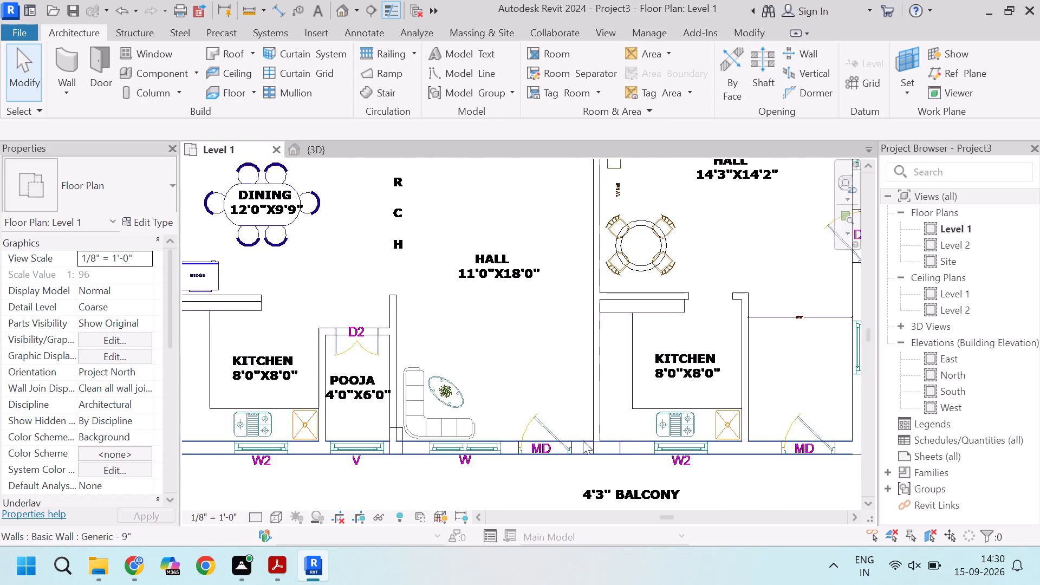
Measure the main door MD opening of the 11'0"X18'0" Hall between its jamb lines with an aligned dimension.
scroll(545, 433, "up", 4)
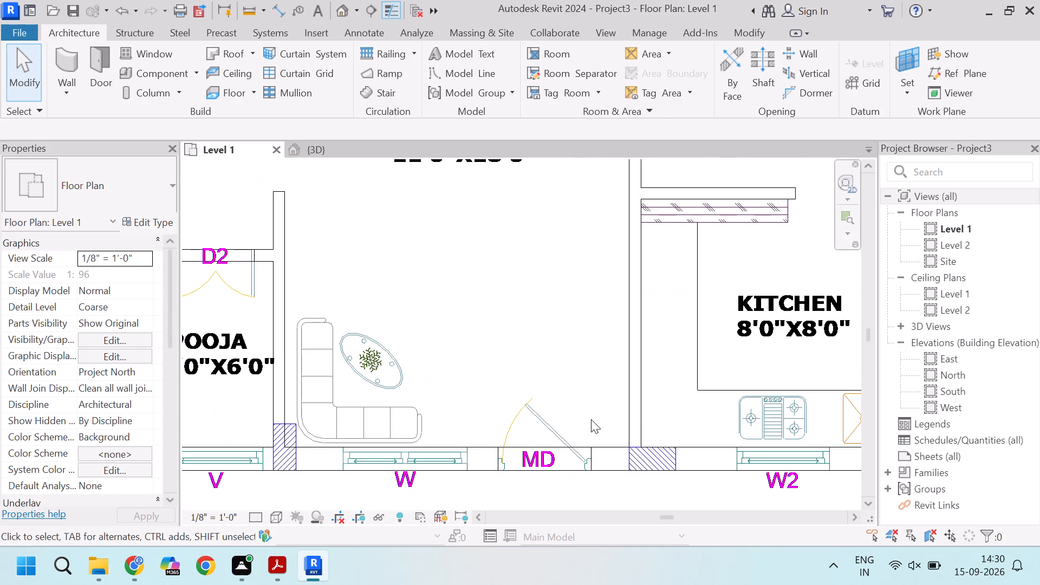
key("d")
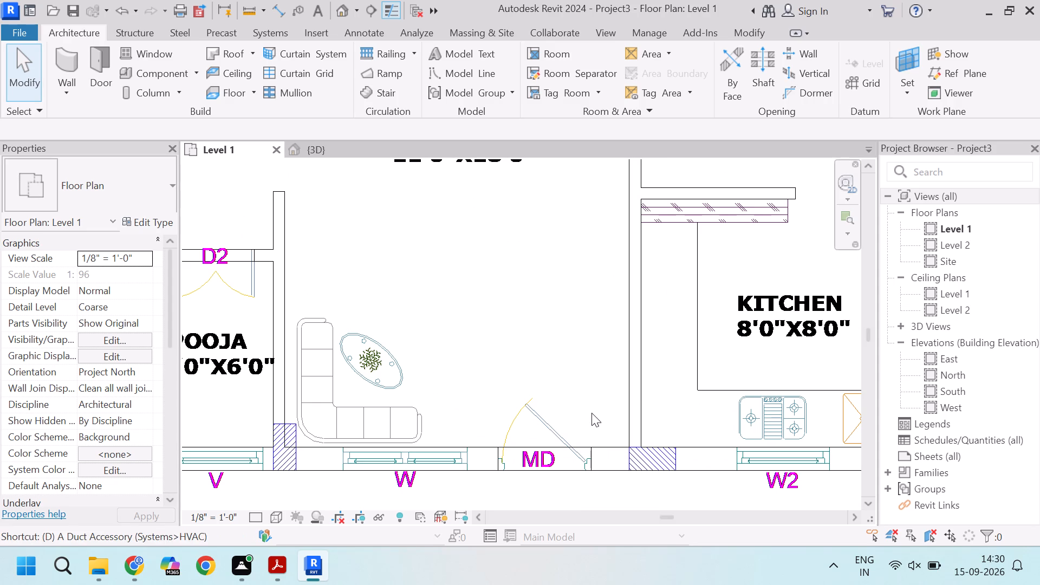
key("i")
scroll(522, 450, "up", 5)
left_click(474, 454)
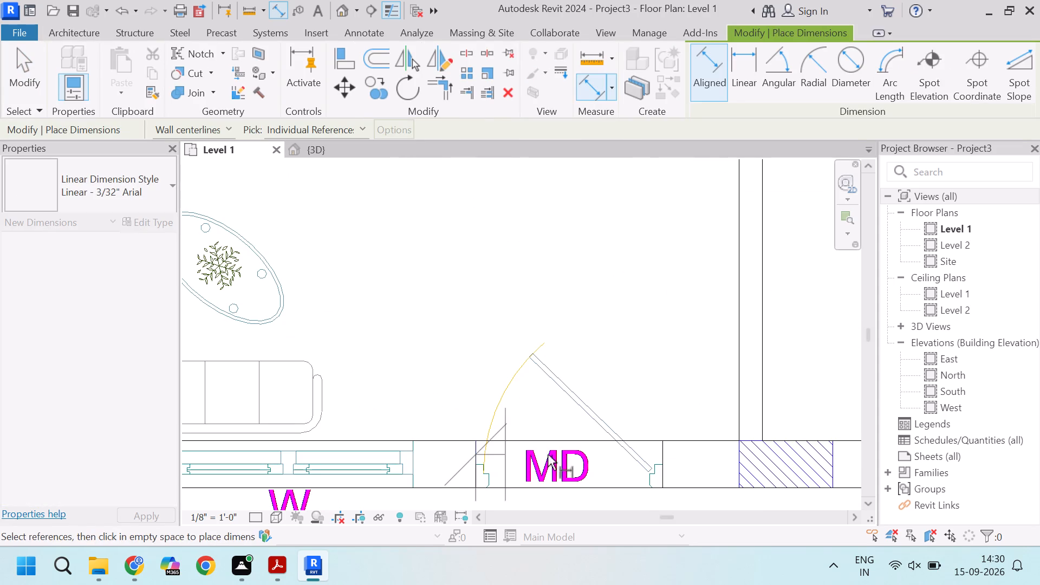
left_click(665, 451)
scroll(665, 451, "down", 4)
key("Escape")
Measure the MD opening in the south wall east of the 8'0"X8'0" Kitchen, near window W3, with an aligned dimension.
scroll(651, 380, "down", 5)
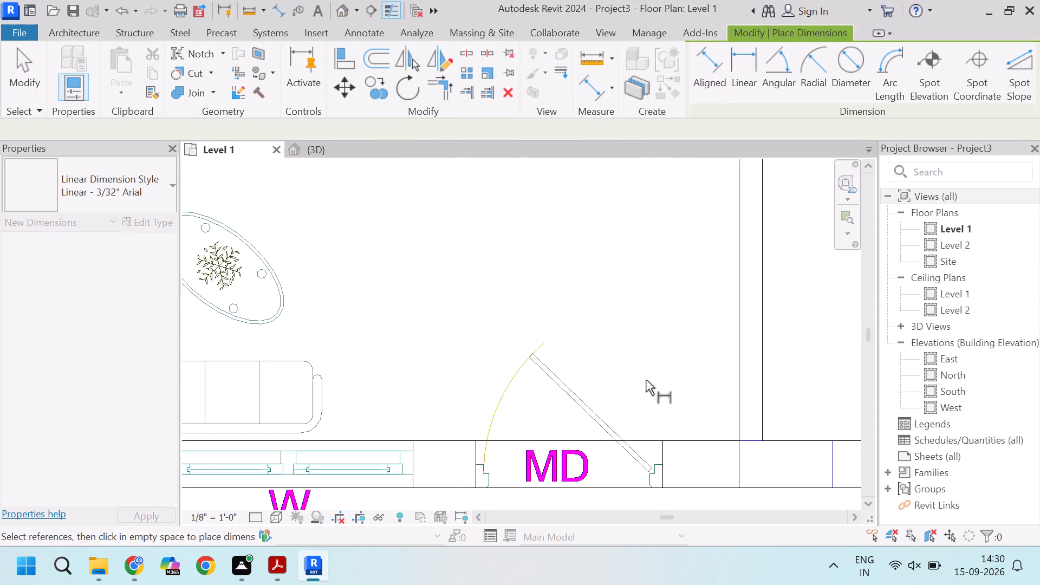
scroll(460, 323, "down", 4)
scroll(603, 350, "up", 2)
scroll(602, 364, "down", 4)
scroll(764, 382, "up", 5)
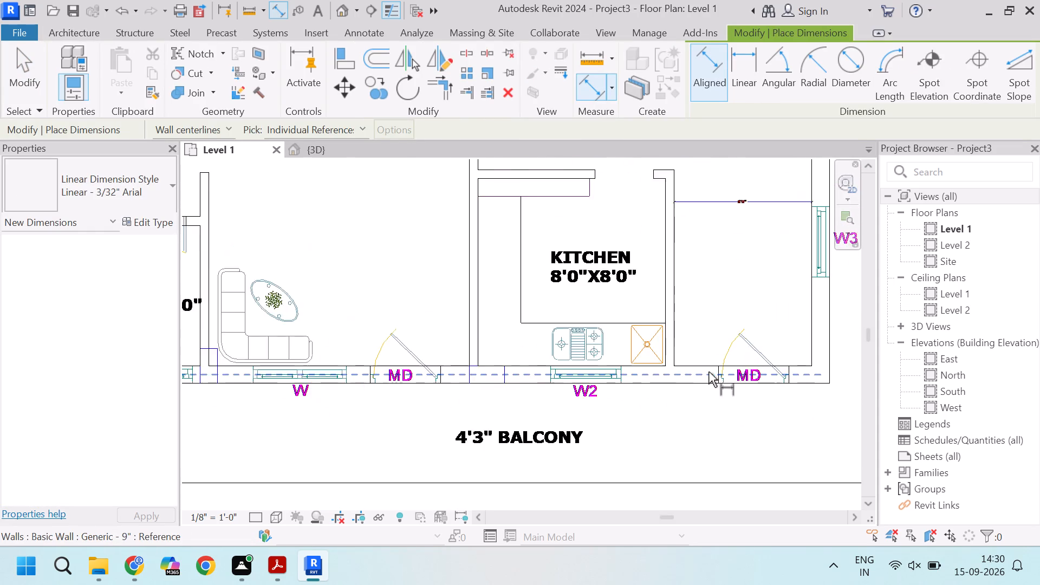
scroll(708, 372, "up", 8)
left_click(729, 365)
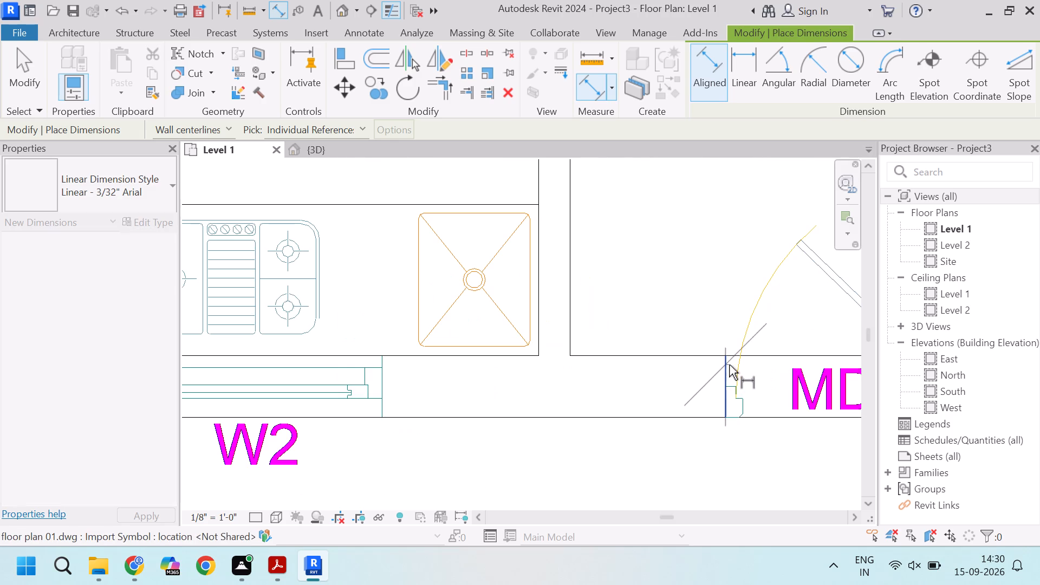
scroll(496, 316, "down", 5)
scroll(745, 336, "up", 5)
left_click(724, 352)
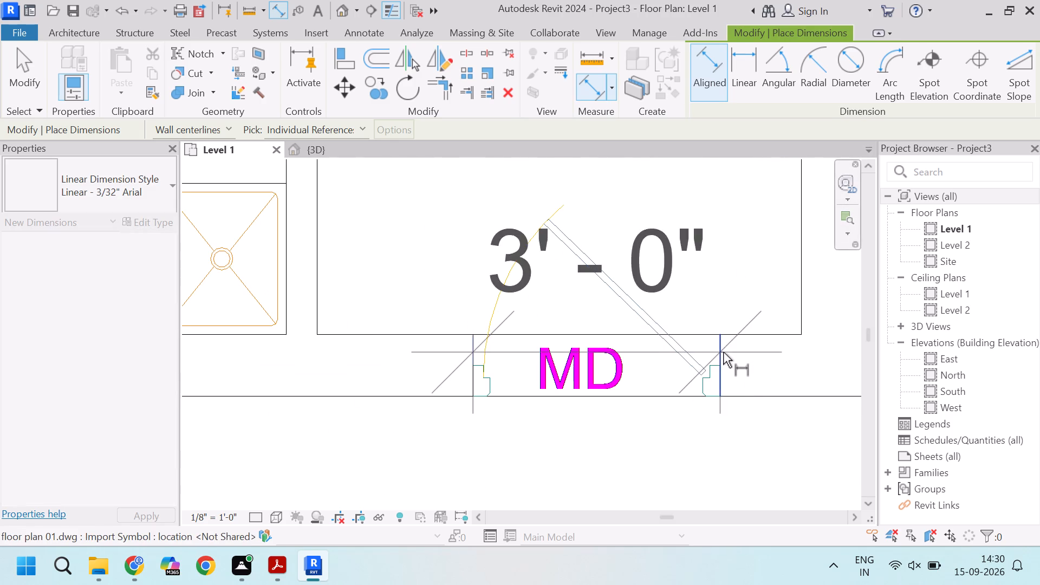
scroll(723, 352, "down", 6)
key("Escape")
scroll(620, 335, "down", 13)
key("Escape")
Measure the double door D2 opening of the 4'0"X6'0" Pooja between its outer jamb lines with an aligned dimension.
scroll(396, 308, "down", 4)
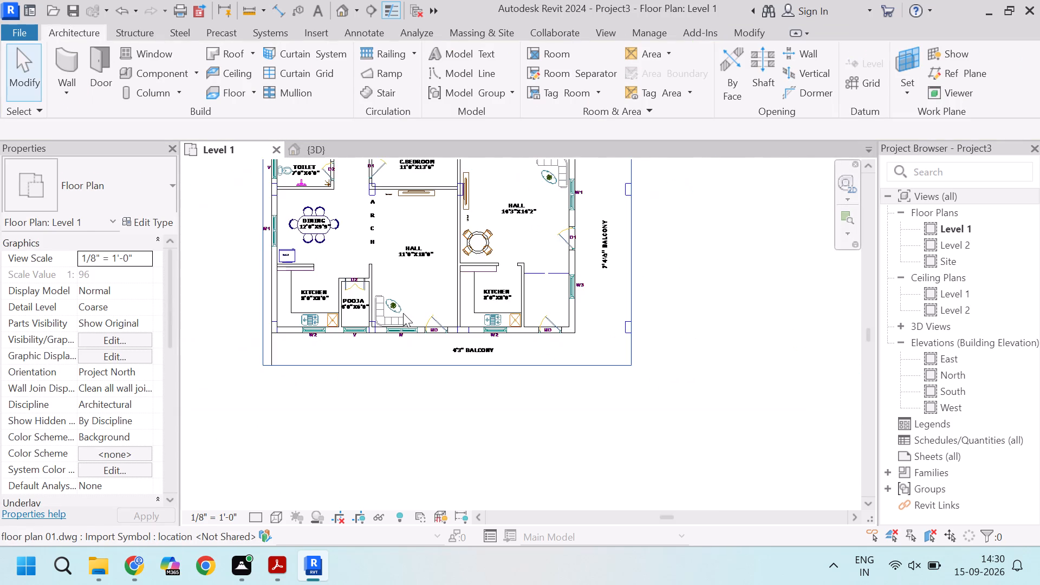
scroll(326, 315, "up", 5)
scroll(393, 413, "down", 4)
scroll(384, 318, "up", 10)
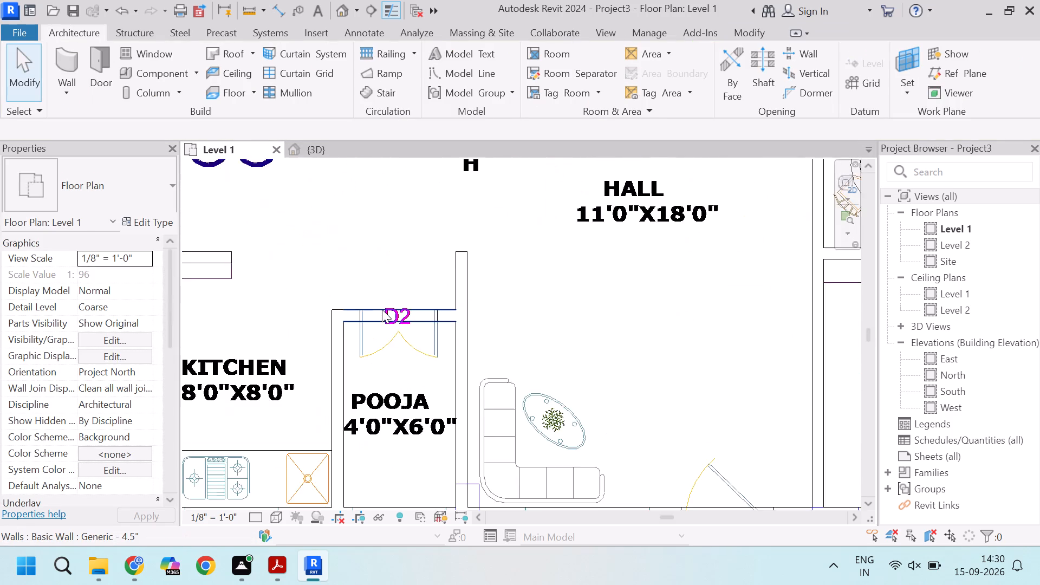
type("DI")
scroll(343, 326, "up", 4)
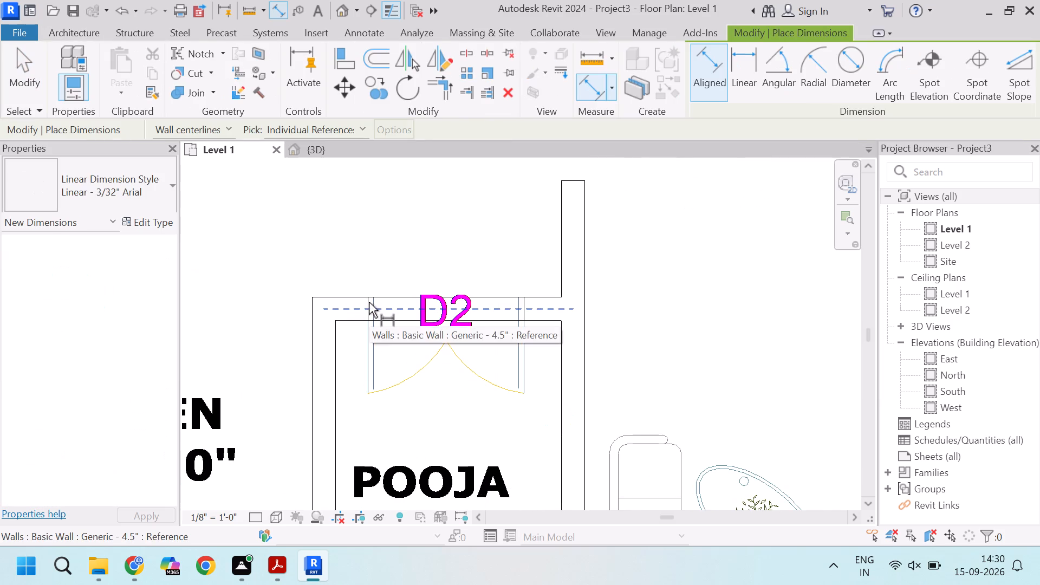
scroll(369, 302, "up", 4)
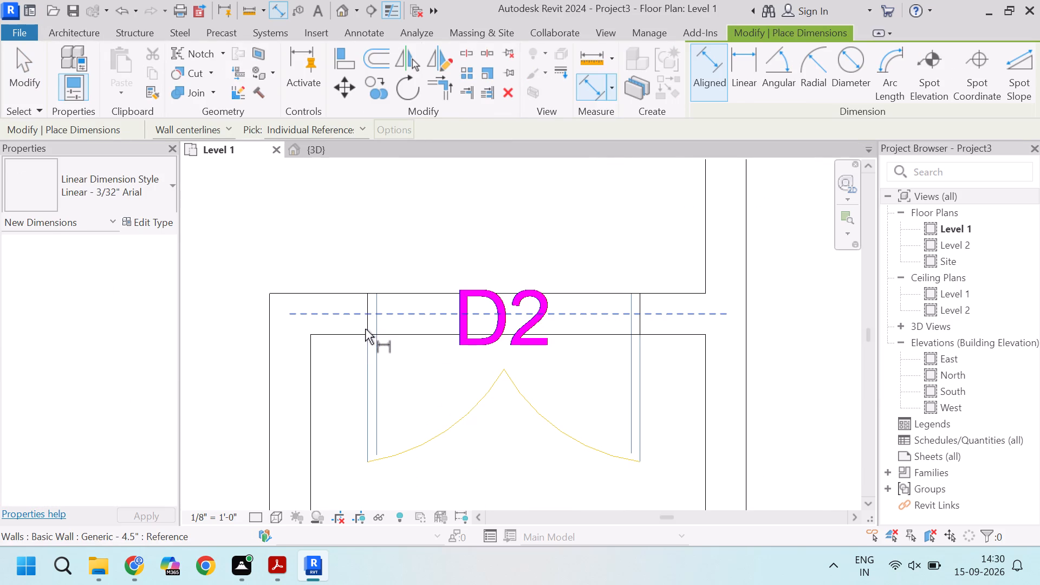
left_click(369, 366)
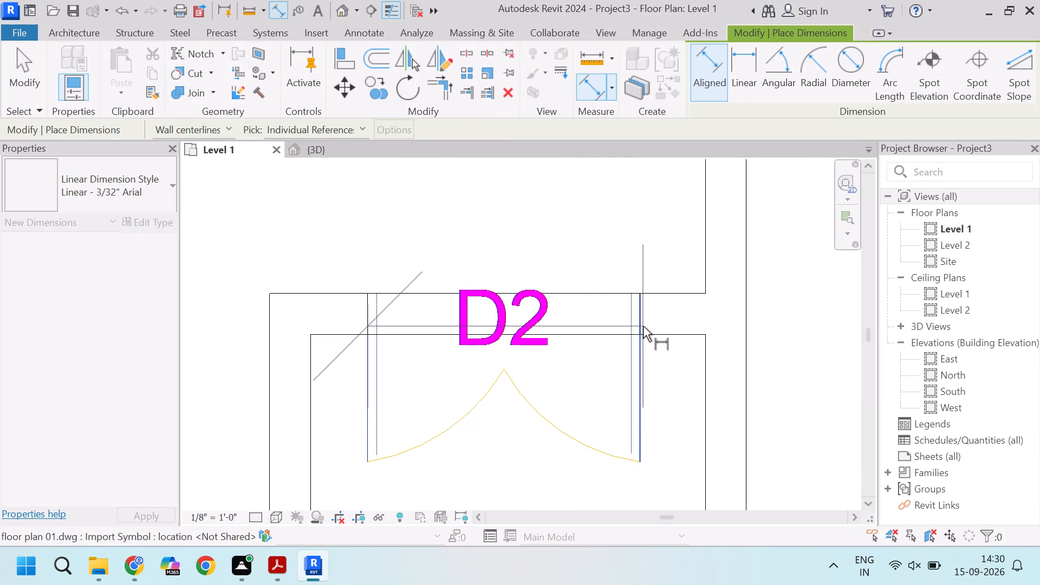
left_click(643, 326)
key("Escape")
key("Escape")
Examine the door openings on the plan from the Pooja and halls up to the bedrooms and the 7'0"X4'0" Toilet.
scroll(538, 333, "down", 11)
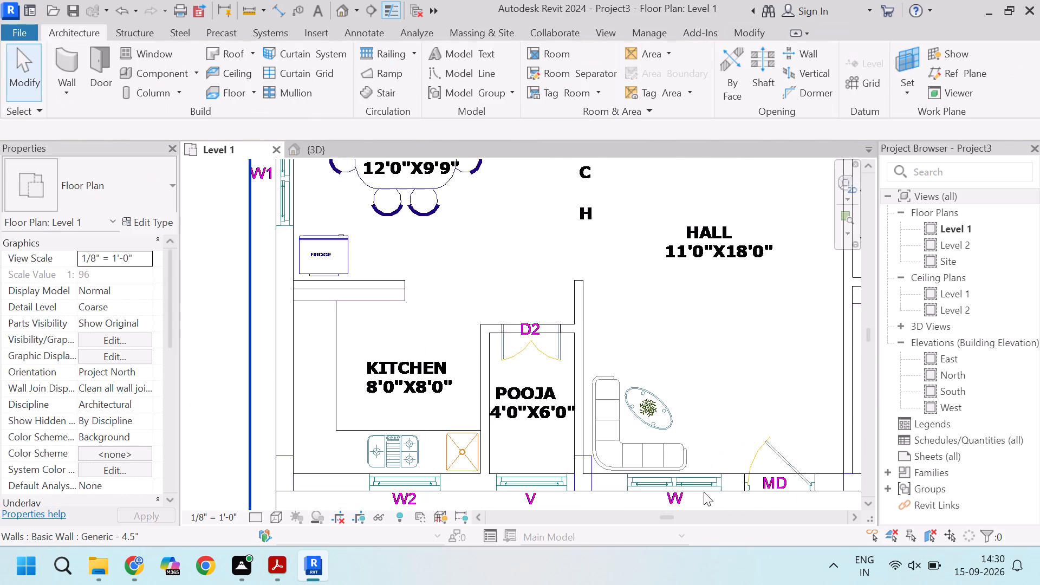
scroll(469, 343, "down", 4)
scroll(717, 369, "up", 3)
scroll(628, 364, "down", 3)
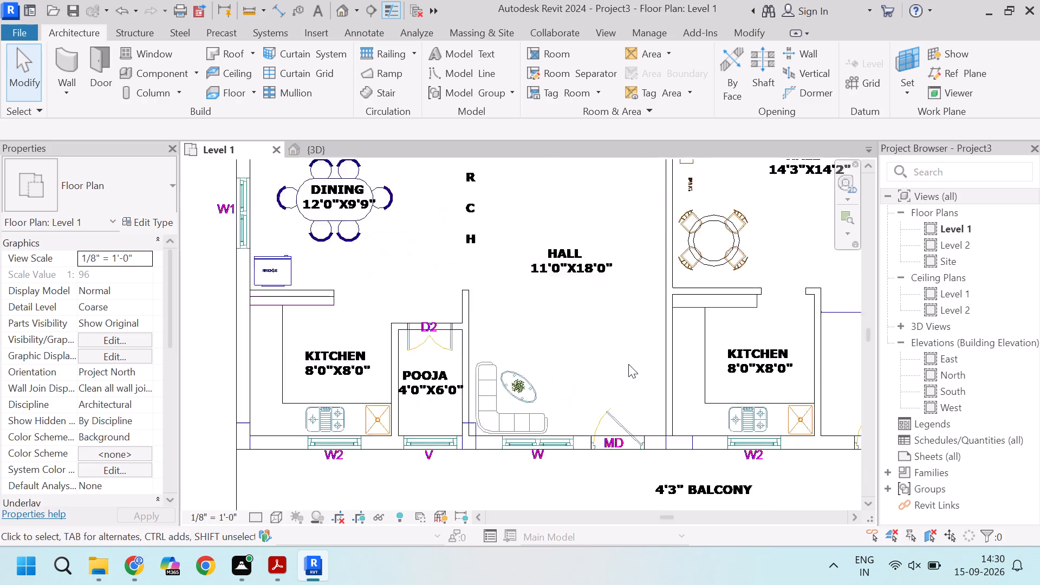
scroll(628, 364, "down", 2)
scroll(609, 279, "up", 1)
middle_click_drag(609, 279, 604, 367)
scroll(524, 287, "up", 3)
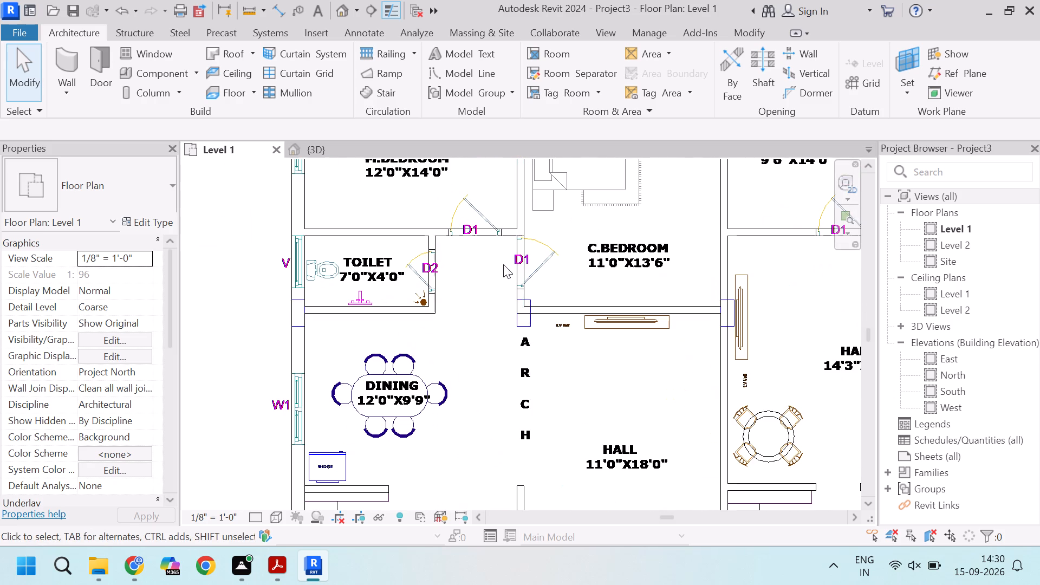
scroll(499, 297, "down", 4)
scroll(448, 256, "up", 3)
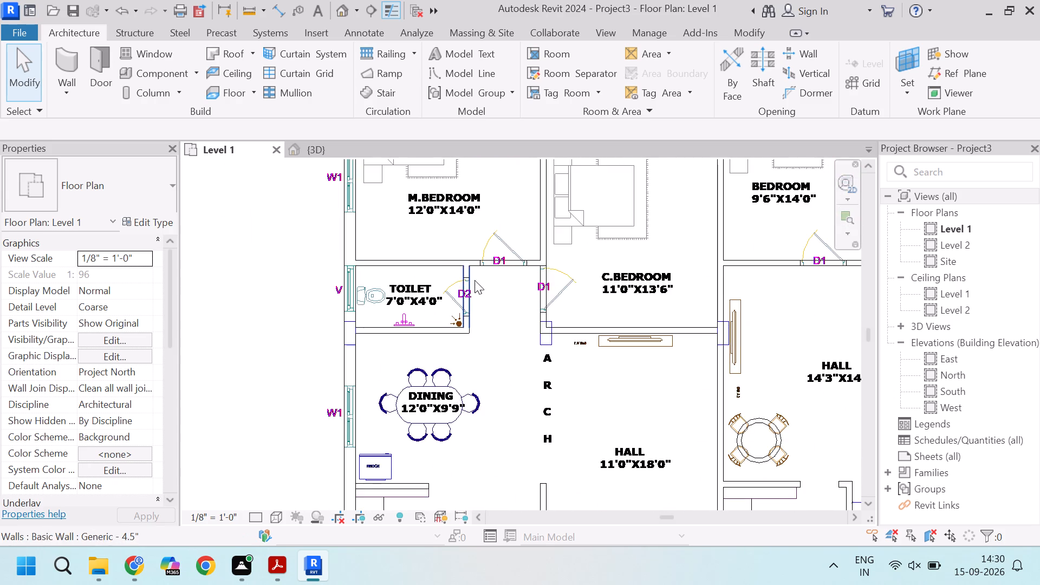
scroll(487, 292, "up", 3)
scroll(508, 299, "down", 3)
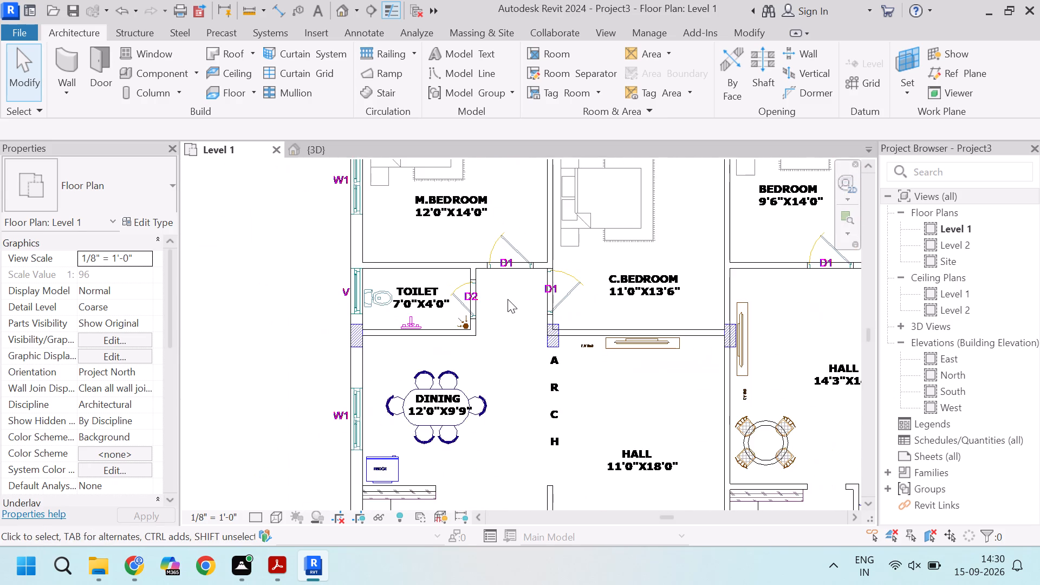
scroll(508, 299, "down", 3)
Place Single-Flush 36" x 84" doors at the D1 openings of the M.Bedroom and C.Bedroom, each swinging into its bedroom.
left_click(111, 84)
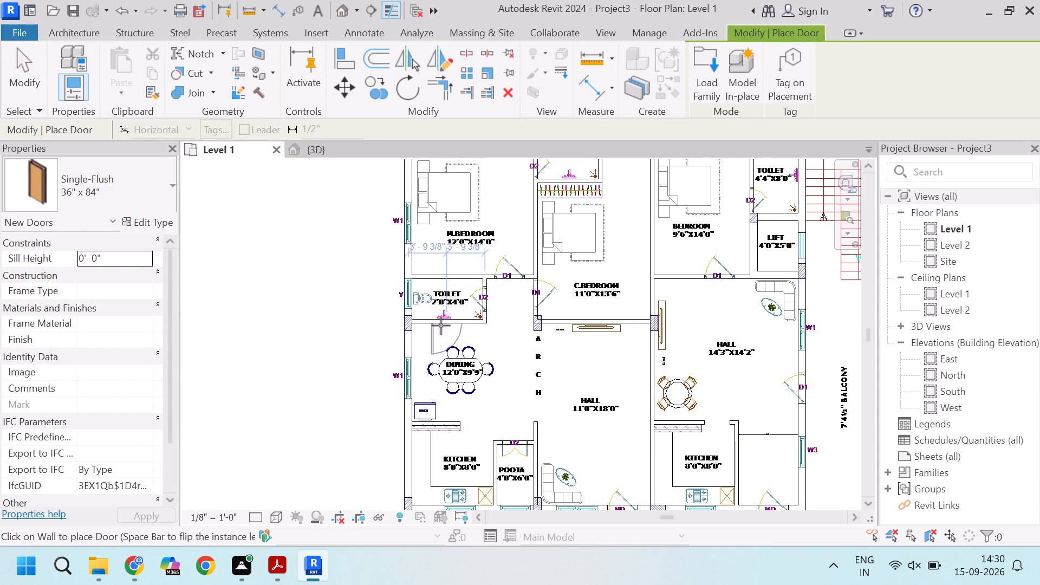
scroll(523, 260, "up", 15)
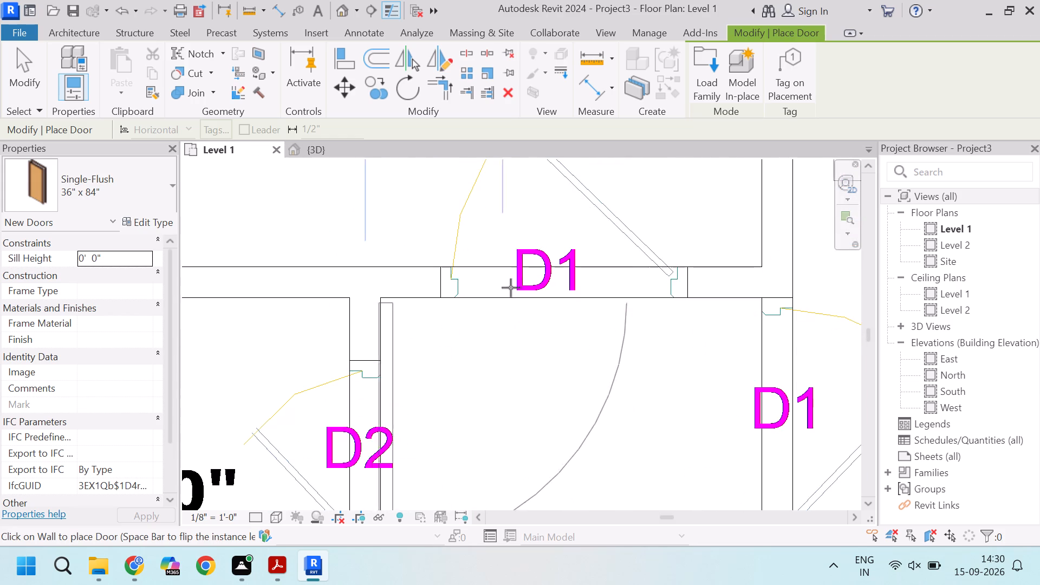
scroll(525, 281, "up", 1)
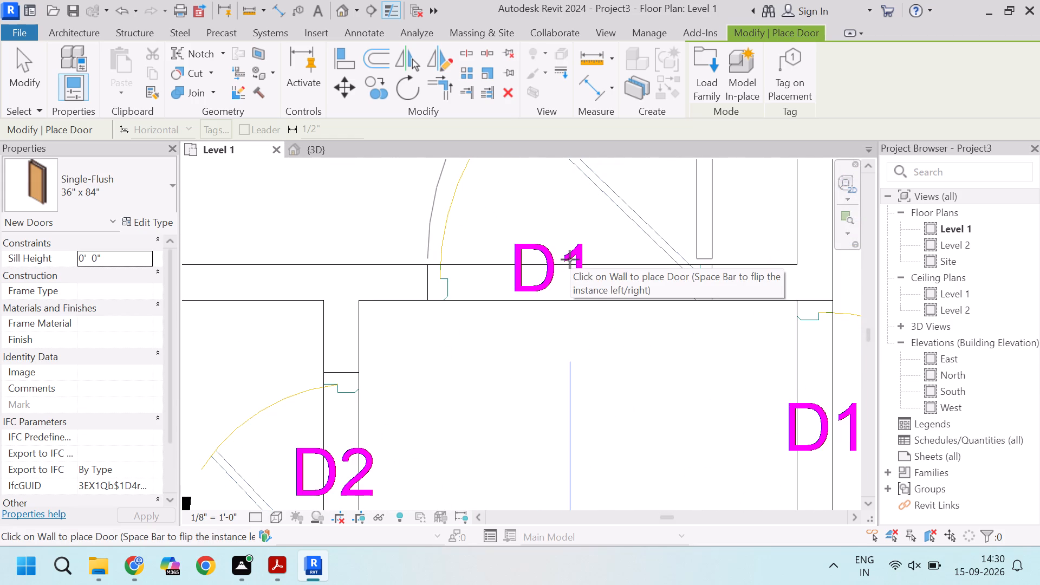
left_click(570, 259)
scroll(540, 311, "down", 5)
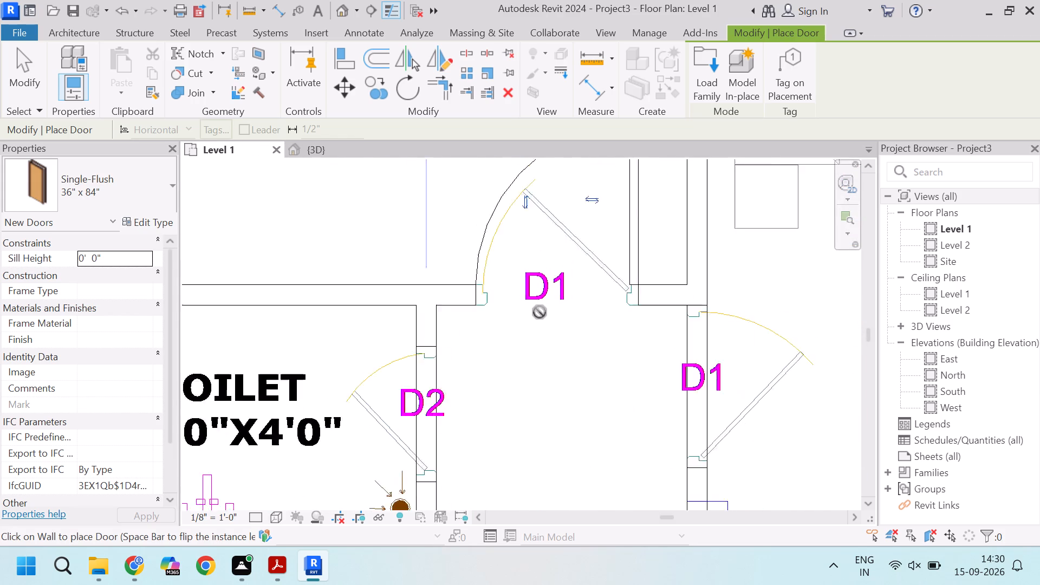
scroll(539, 312, "down", 3)
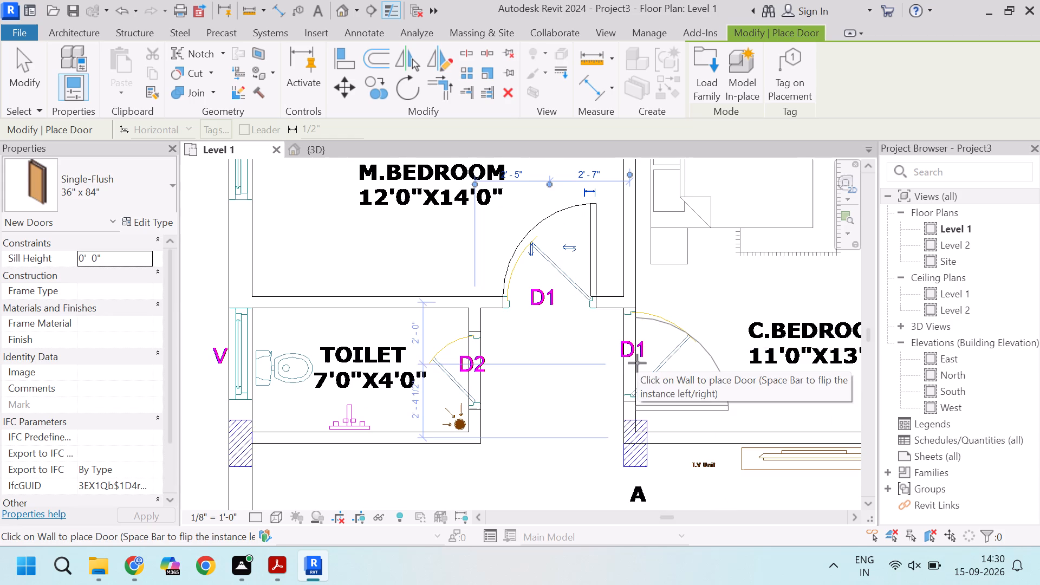
left_click(638, 357)
Place Single-Flush 36" x 84" doors at the 9'6"X14'0" Bedroom's D1, swinging inward, and the 14'3"X14'2" Hall's D1, swinging toward the balcony.
scroll(507, 357, "down", 5)
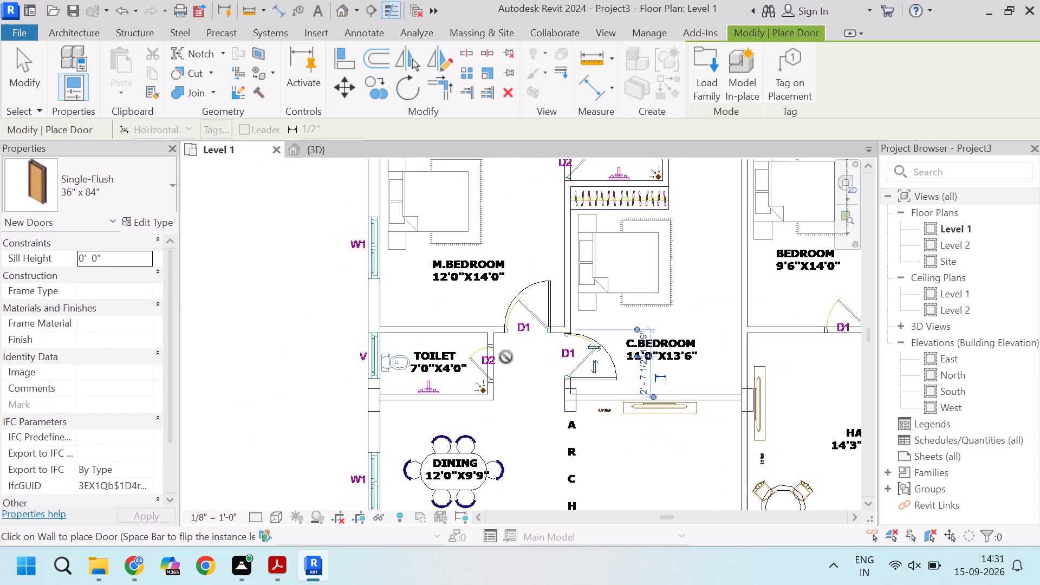
scroll(489, 320, "down", 4)
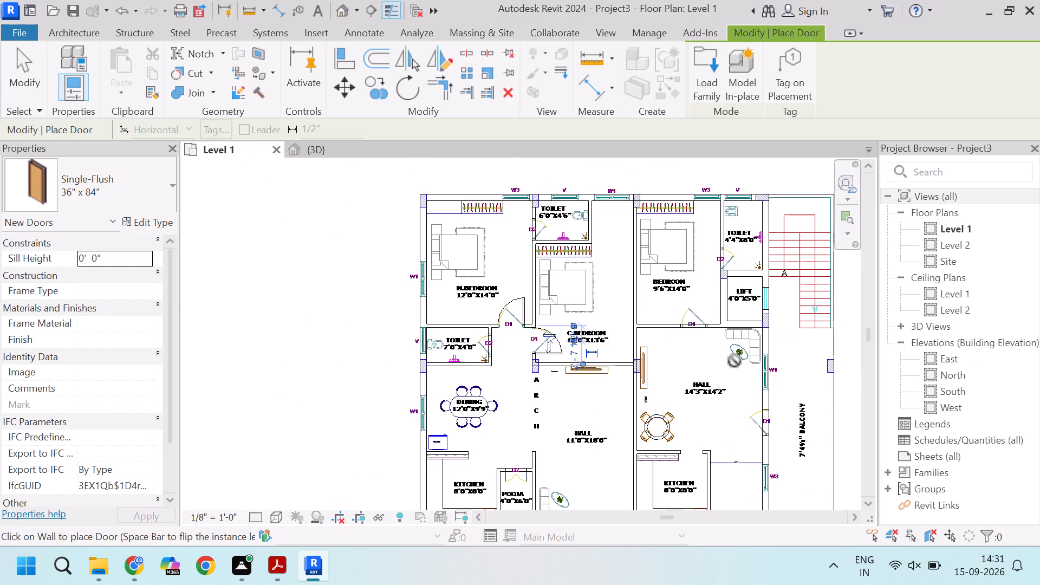
scroll(794, 323, "up", 8)
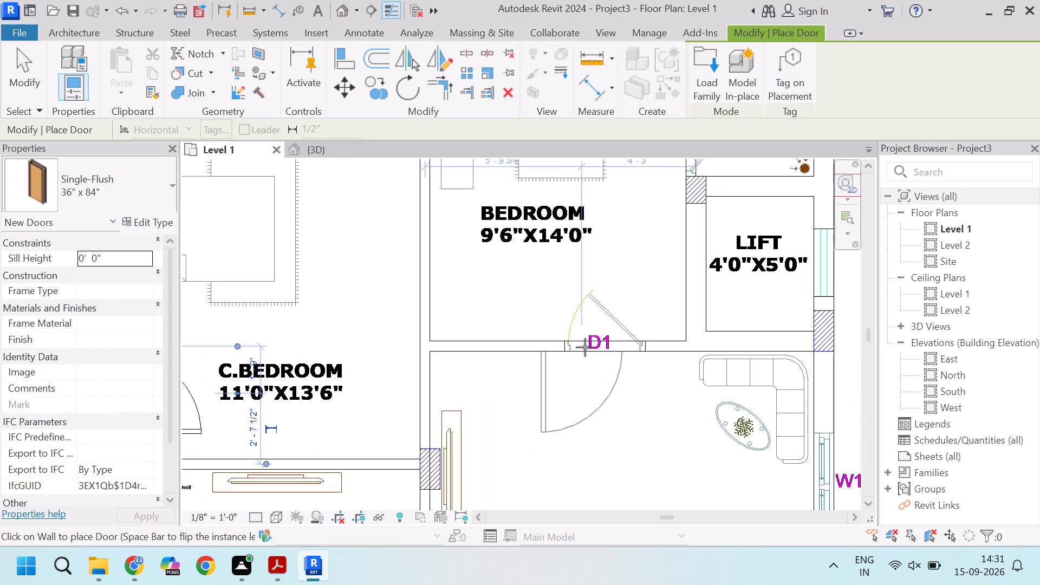
left_click(606, 339)
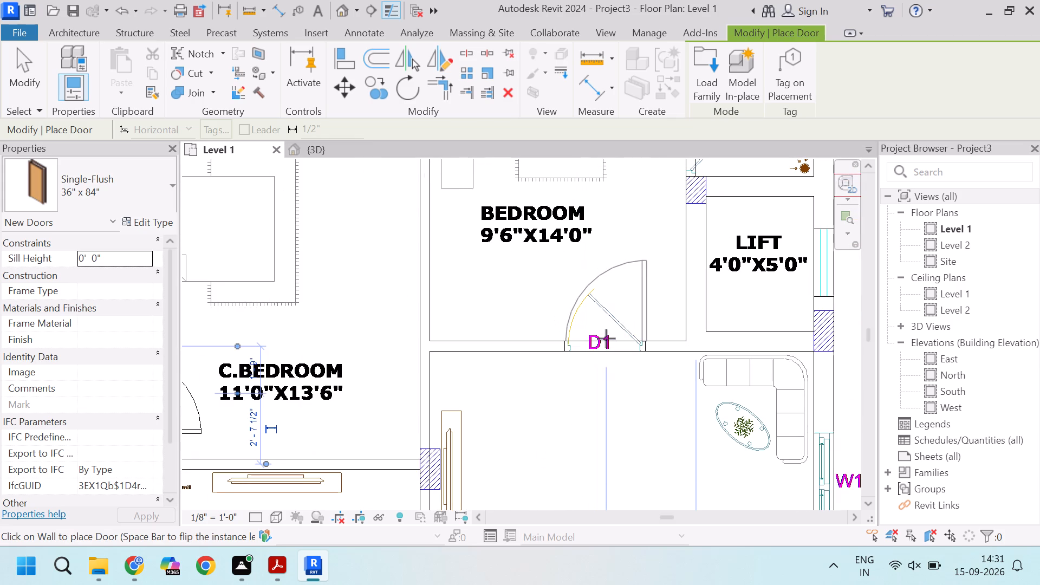
scroll(558, 265, "down", 8)
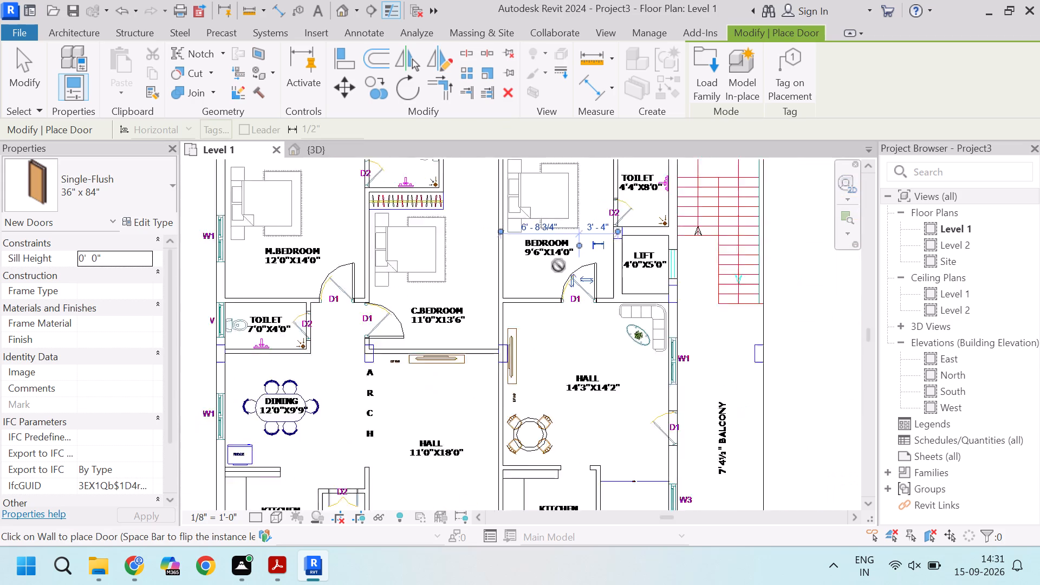
scroll(558, 265, "down", 1)
scroll(607, 364, "up", 11)
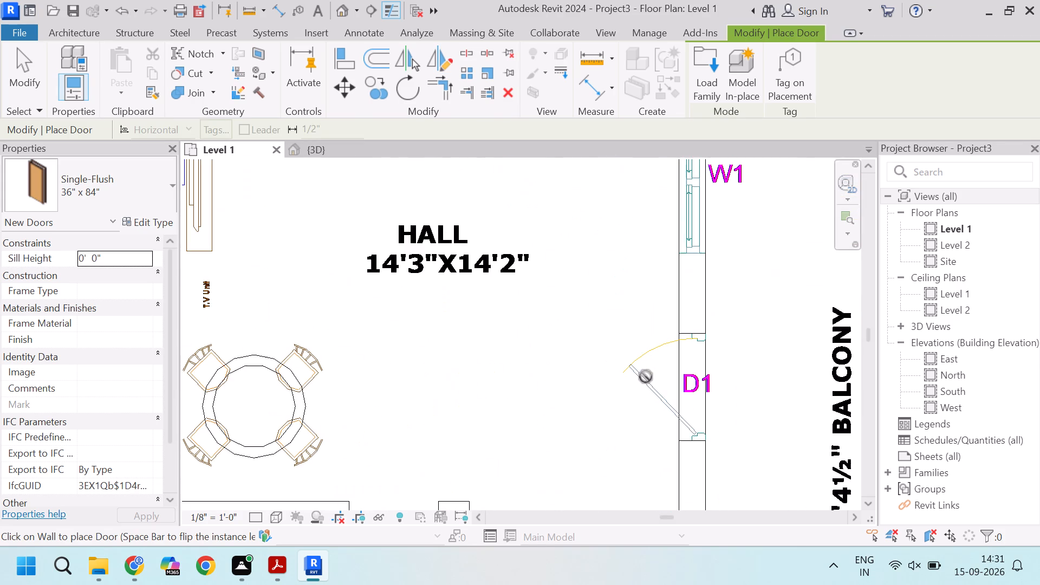
left_click(695, 386)
Place Single-Flush 36" x 84" doors, swinging inward, at the two MD openings in the south wall along the 4'3" Balcony.
scroll(500, 308, "down", 8)
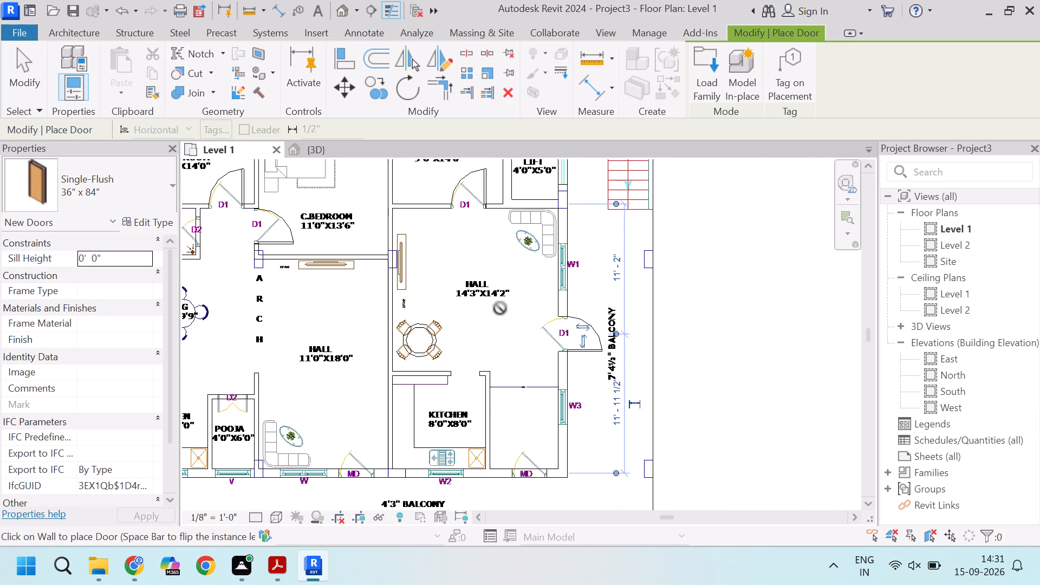
scroll(538, 469, "up", 9)
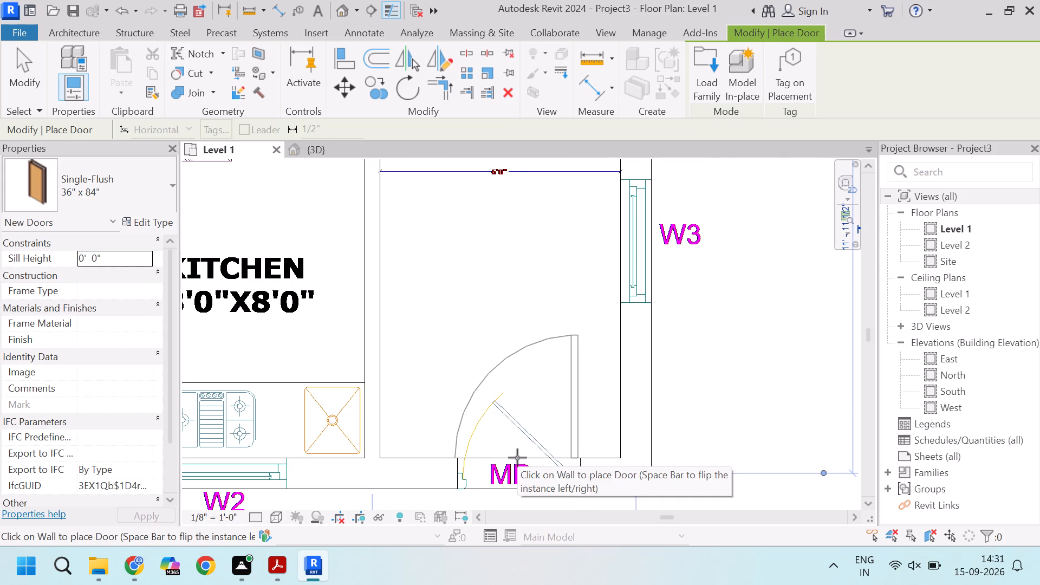
left_click(517, 458)
scroll(567, 355, "down", 10)
scroll(461, 352, "up", 5)
scroll(381, 391, "up", 2)
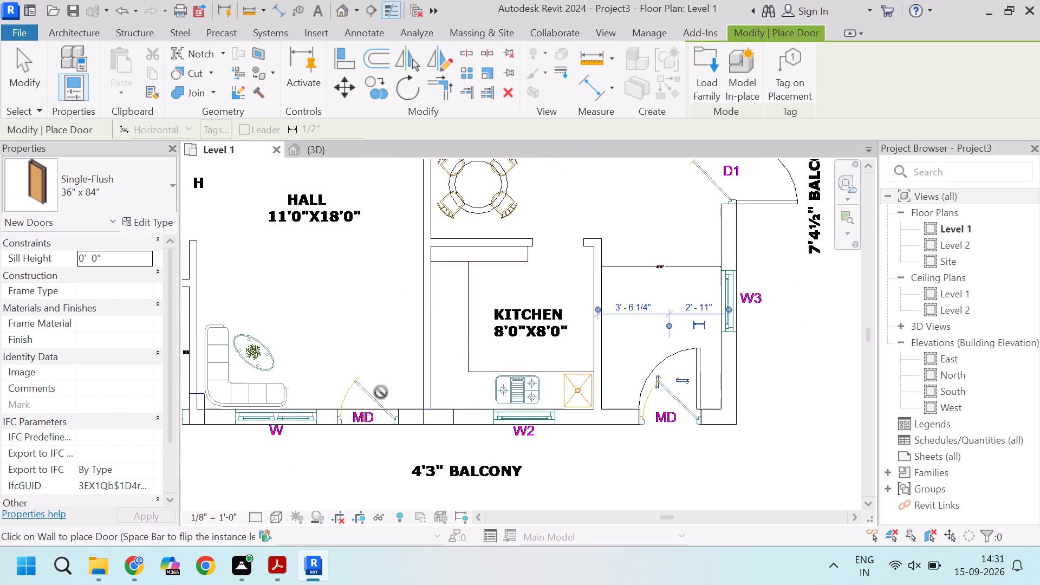
scroll(381, 392, "up", 2)
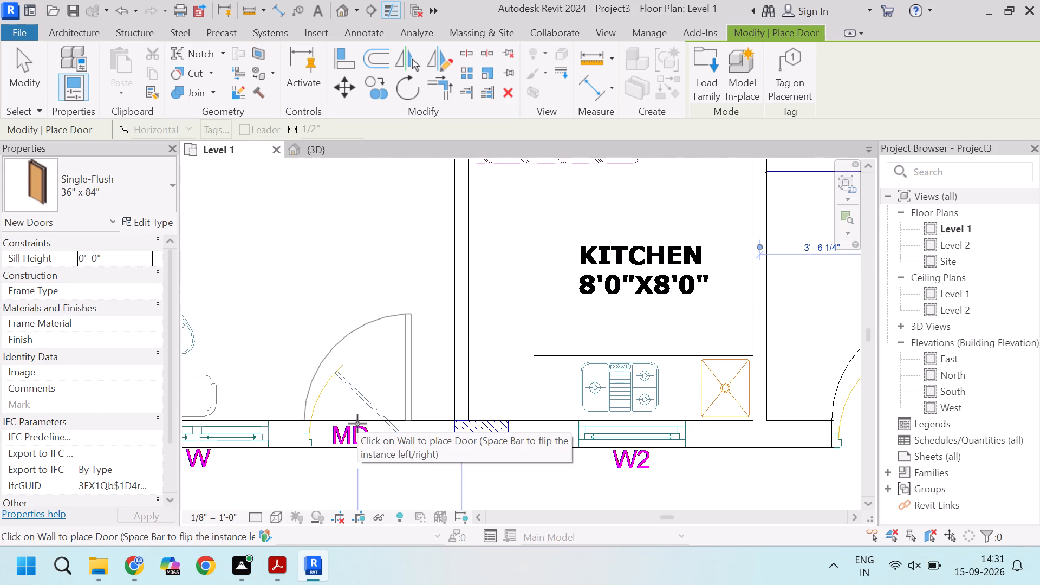
left_click(357, 424)
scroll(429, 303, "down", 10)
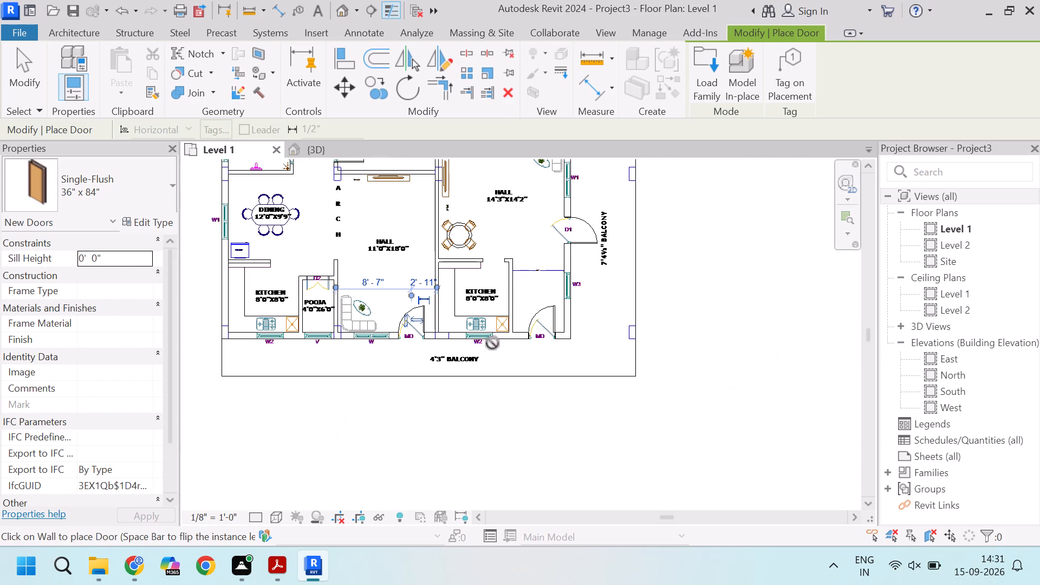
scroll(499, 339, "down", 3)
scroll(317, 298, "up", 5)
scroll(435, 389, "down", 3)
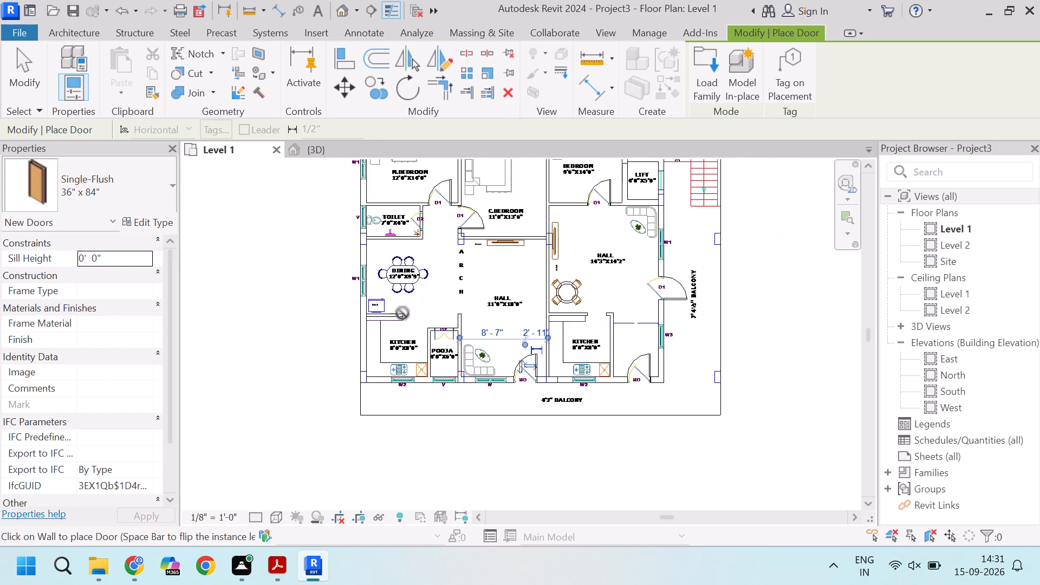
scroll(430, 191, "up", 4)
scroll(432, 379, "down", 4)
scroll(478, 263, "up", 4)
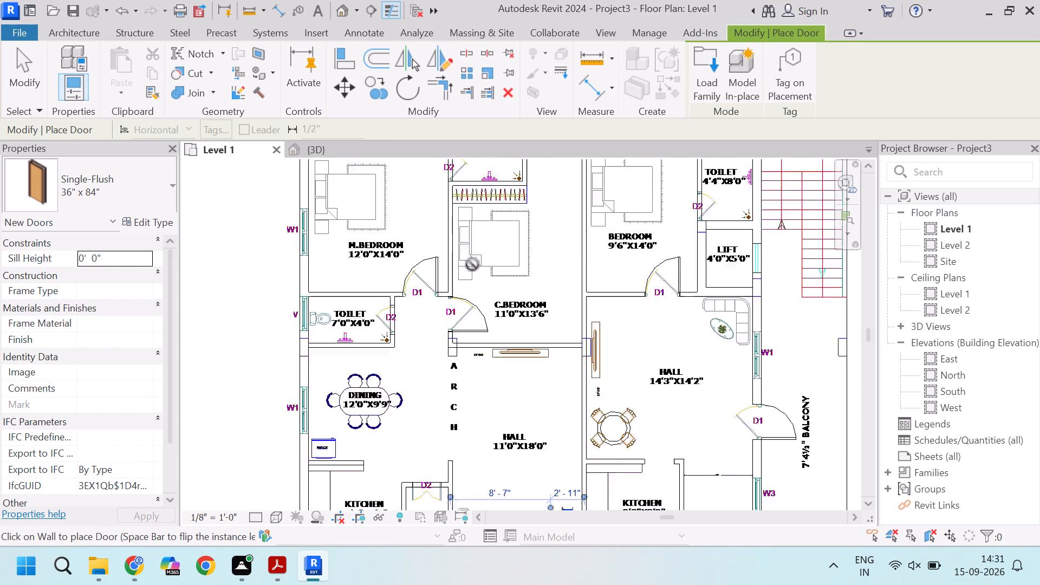
Examine the plan for the door openings still without doors, from the toilets and bedrooms down to the kitchens and Pooja.
scroll(450, 328, "down", 4)
scroll(472, 204, "up", 2)
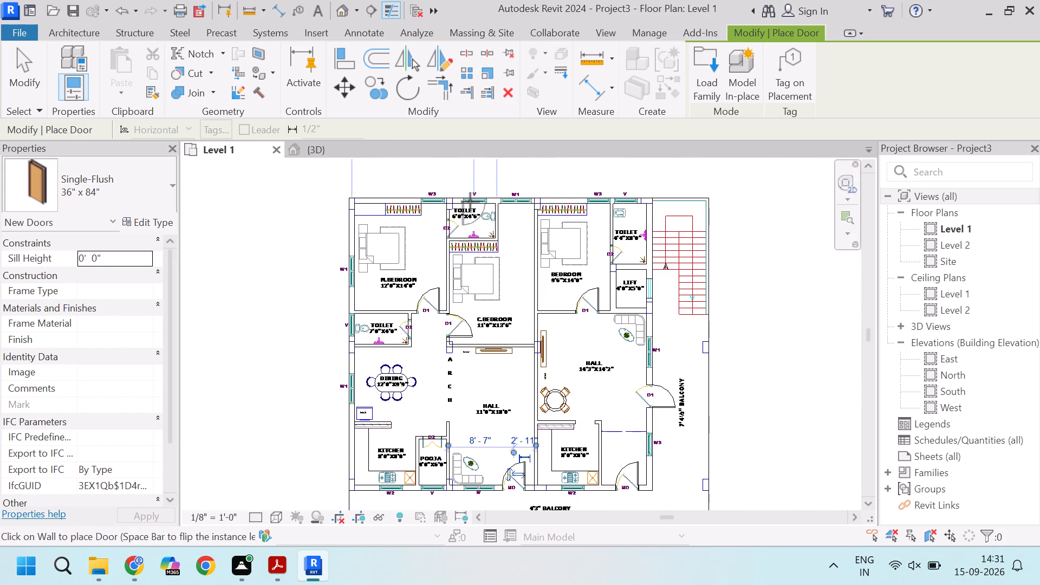
scroll(470, 201, "up", 2)
scroll(445, 255, "up", 2)
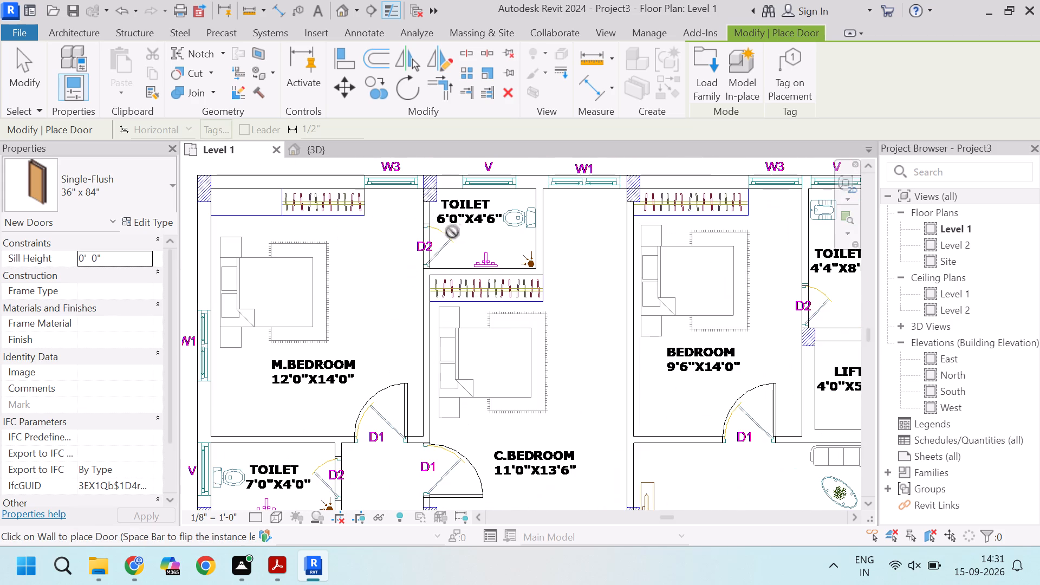
scroll(428, 251, "up", 8)
scroll(427, 247, "down", 9)
scroll(463, 271, "down", 5)
scroll(651, 337, "up", 3)
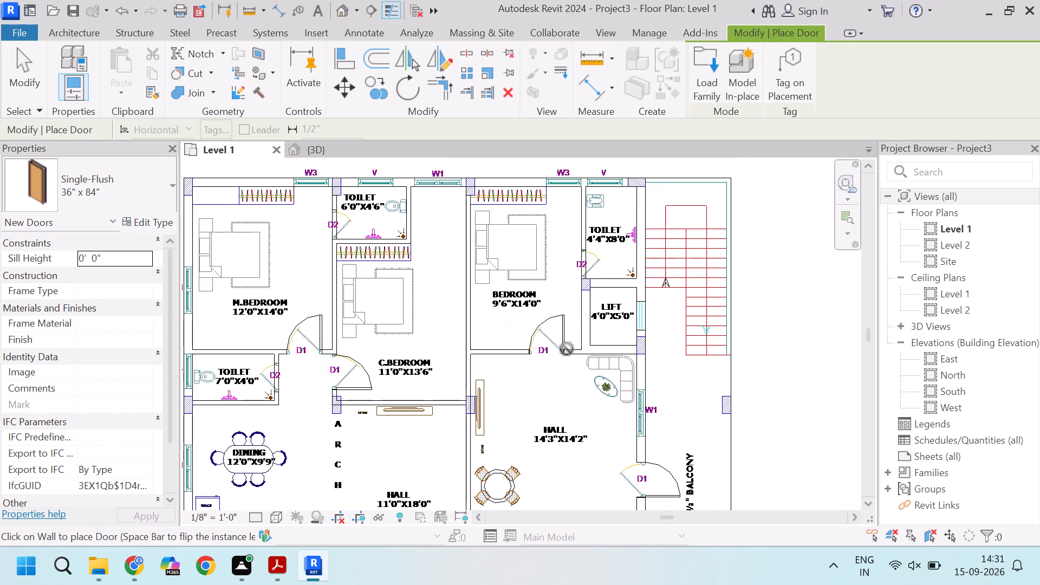
scroll(574, 356, "down", 4)
scroll(641, 435, "up", 4)
scroll(610, 382, "down", 4)
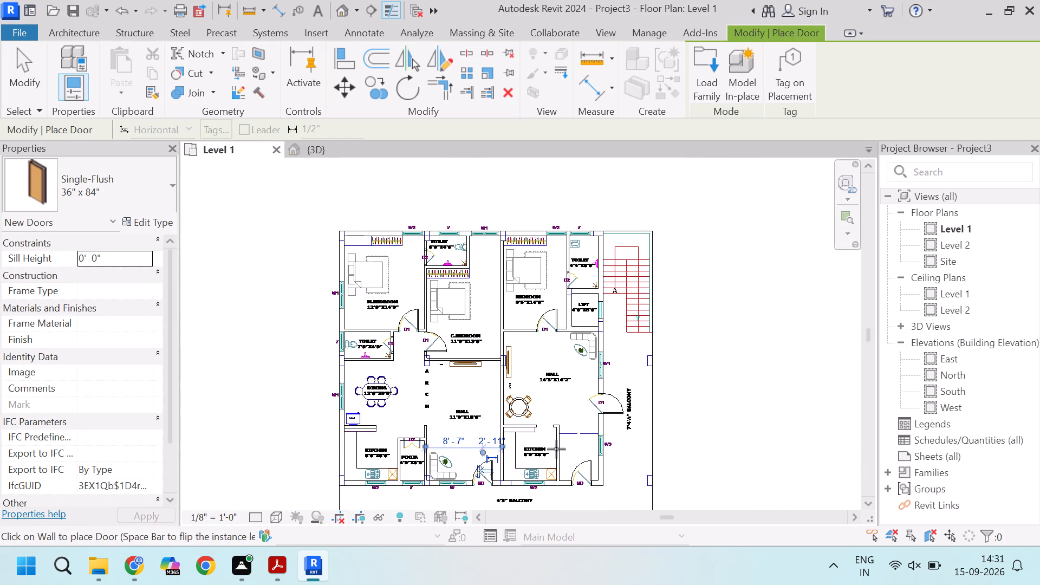
scroll(565, 471, "up", 3)
scroll(596, 437, "down", 3)
scroll(482, 480, "up", 2)
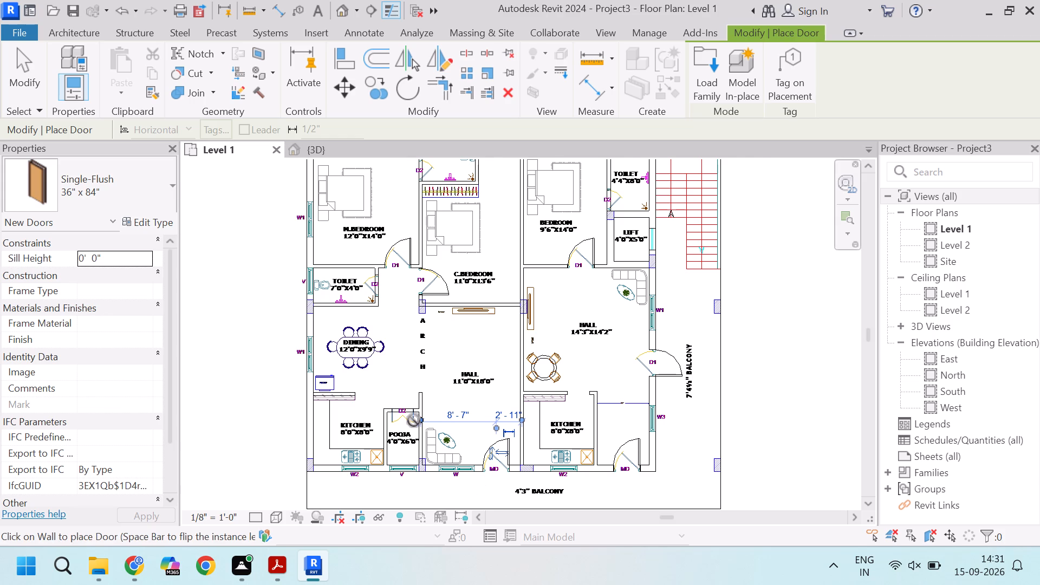
Place a Single-Flush 30" x 84" door at the Pooja's D2 opening, centred in its north wall and swinging outward.
scroll(414, 420, "up", 5)
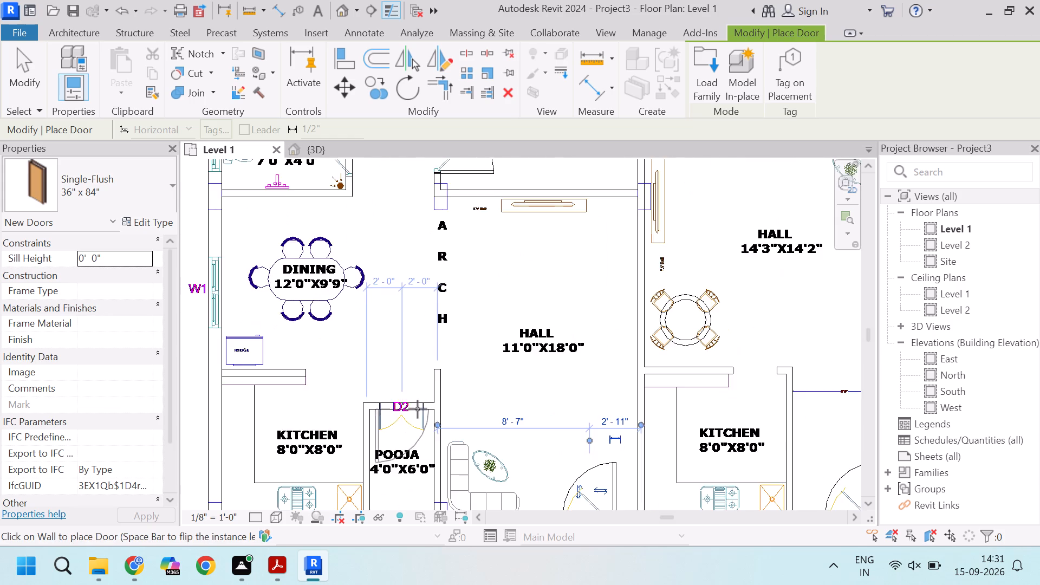
scroll(418, 409, "down", 4)
left_click(134, 184)
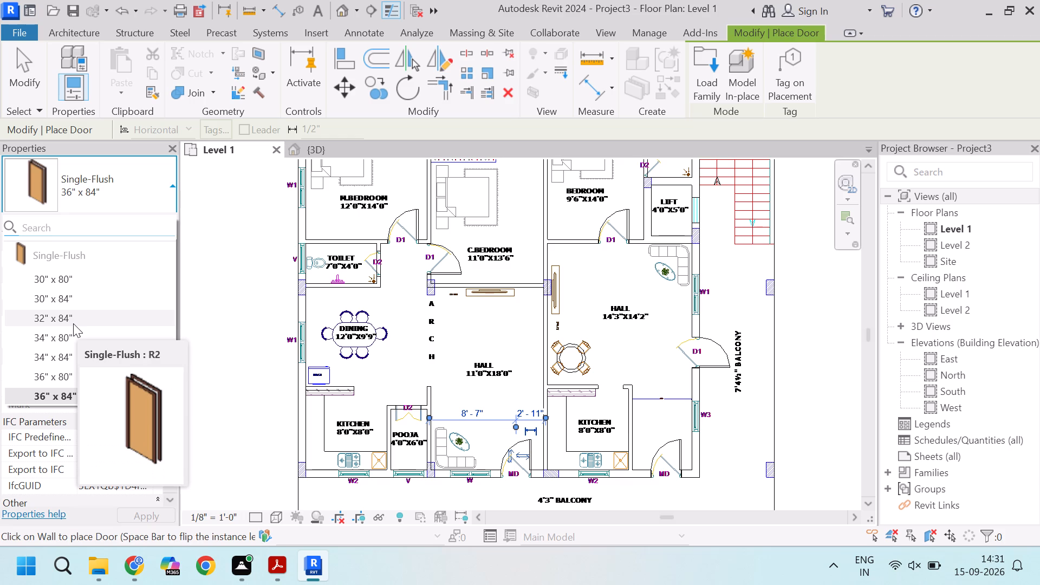
left_click(66, 298)
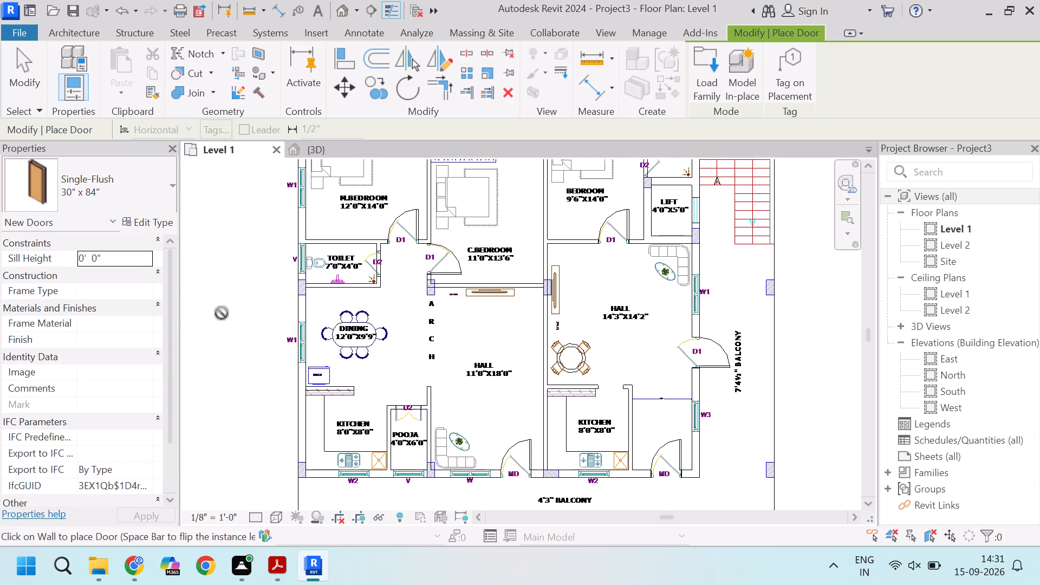
scroll(398, 267, "up", 4)
scroll(475, 261, "up", 3)
scroll(463, 321, "down", 5)
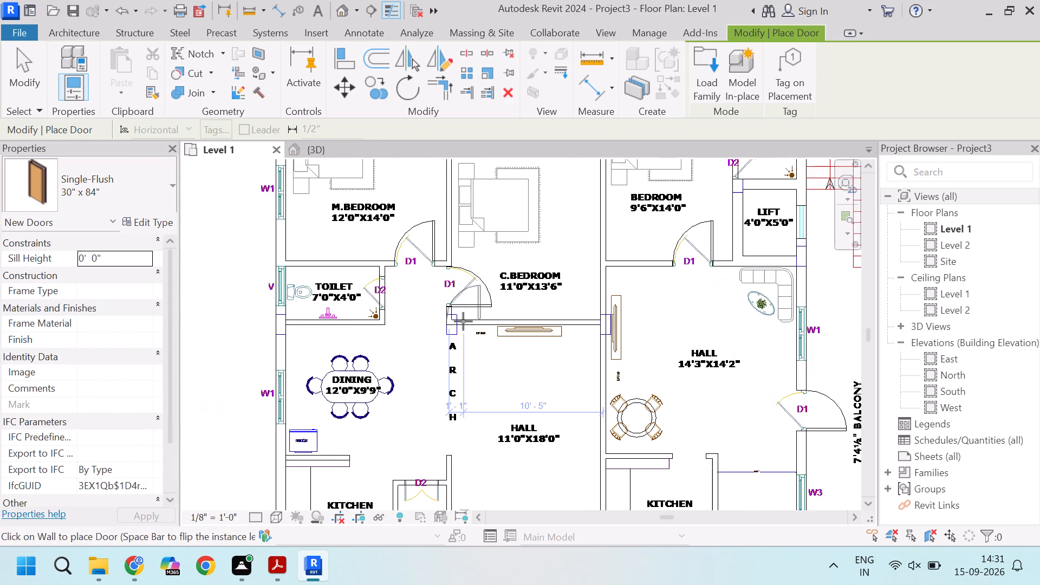
scroll(463, 321, "down", 4)
scroll(426, 431, "up", 13)
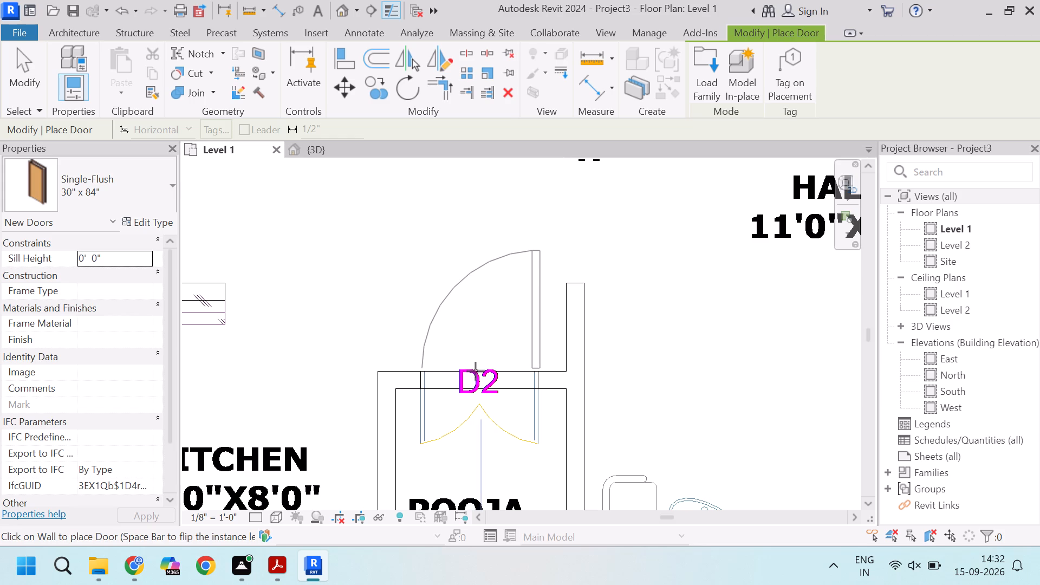
scroll(476, 371, "up", 5)
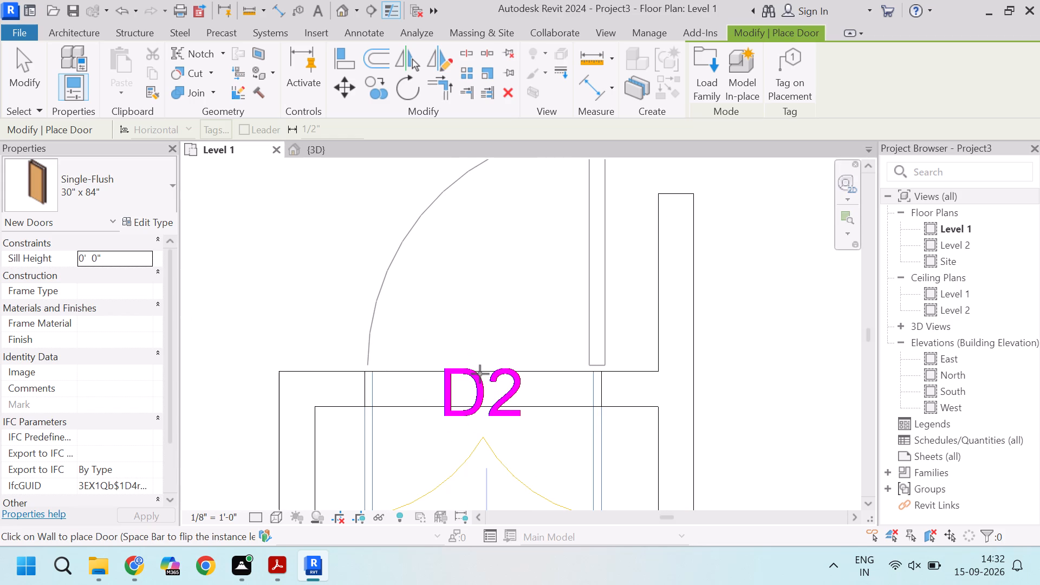
left_click(480, 374)
scroll(365, 421, "down", 15)
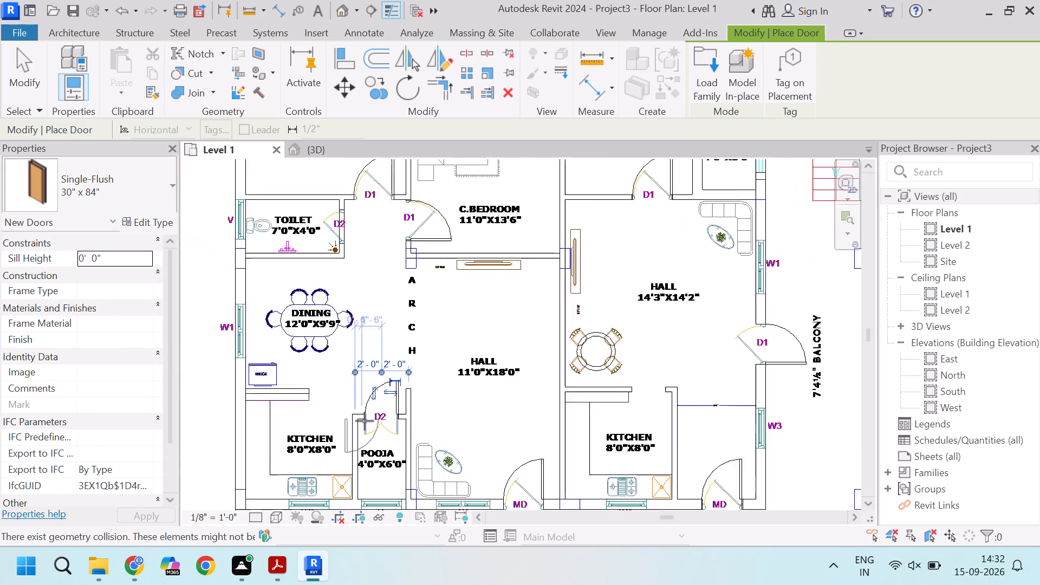
Measure the width of the D2 opening in the west wall of the 6'0"X4'6" Toilet.
scroll(365, 421, "down", 3)
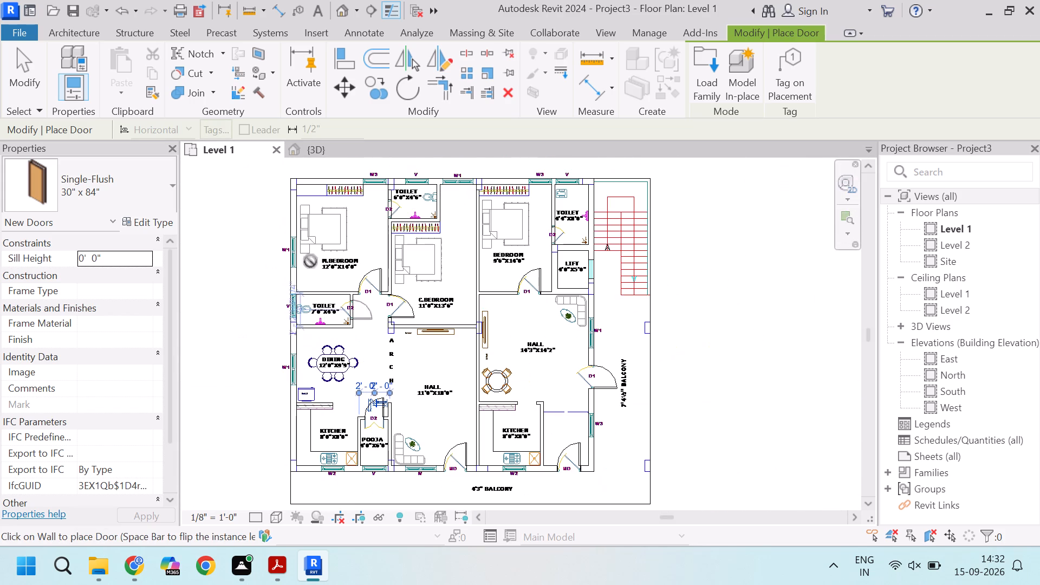
scroll(408, 180, "up", 13)
scroll(348, 260, "up", 4)
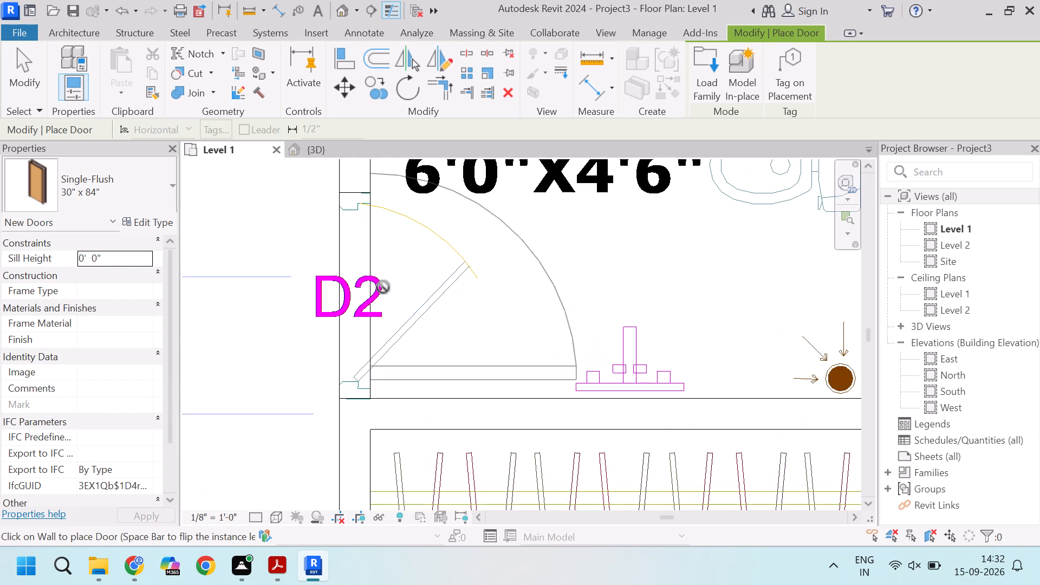
scroll(369, 299, "down", 3)
scroll(370, 298, "up", 4)
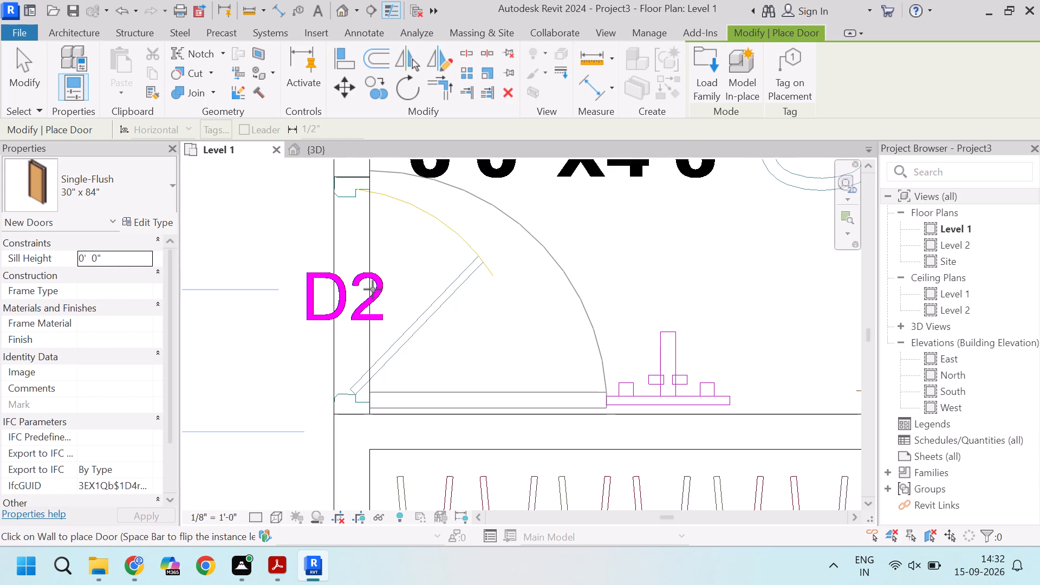
scroll(373, 289, "down", 3)
key("Escape")
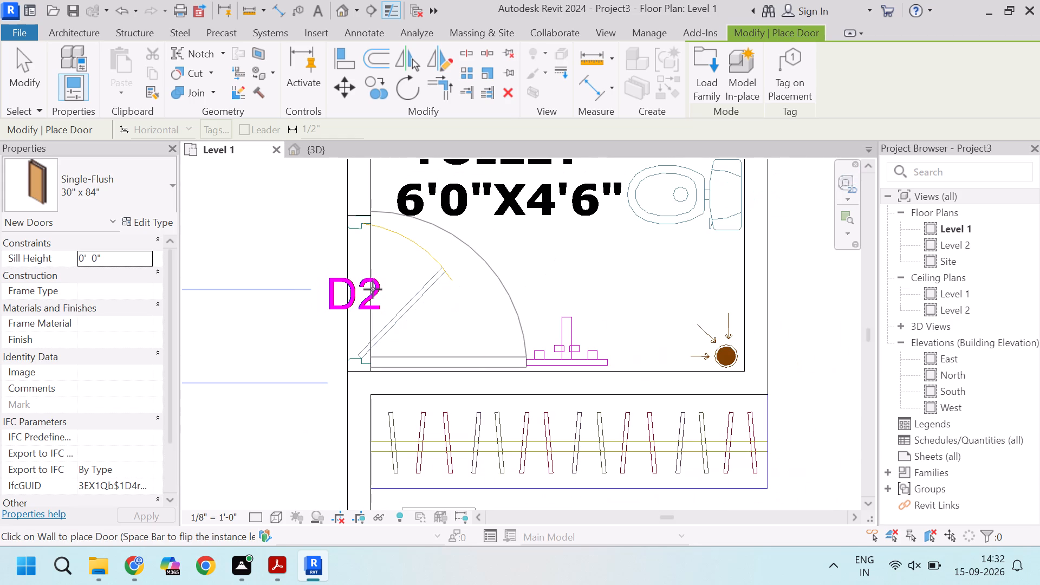
key("Escape")
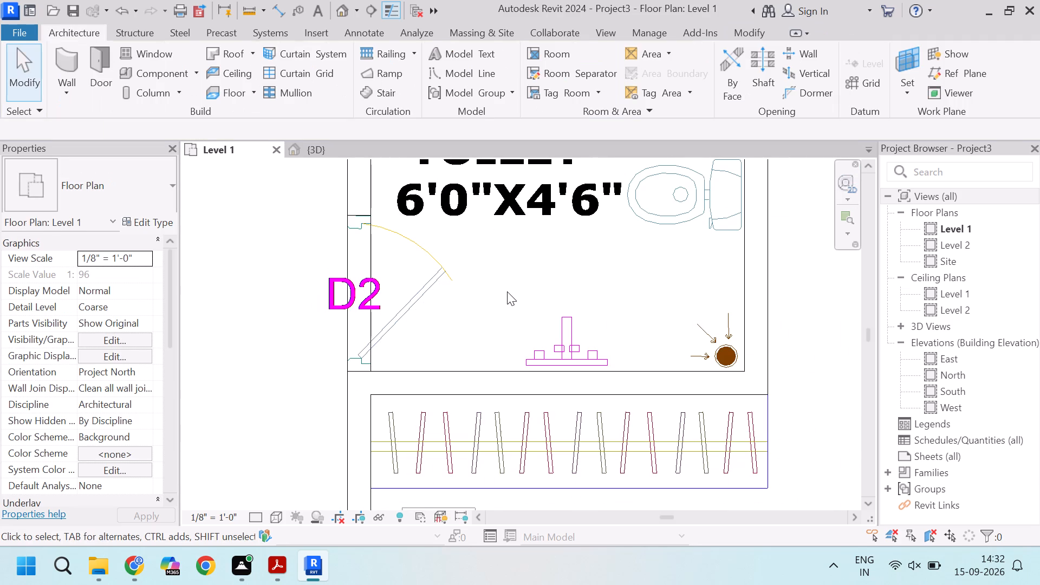
type("DI")
scroll(366, 244, "up", 4)
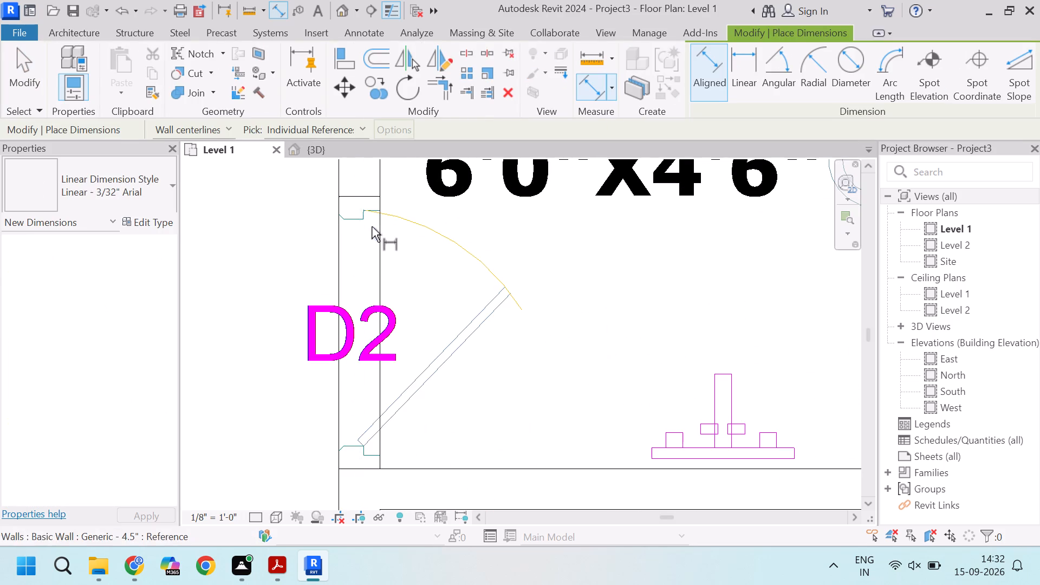
key("Tab")
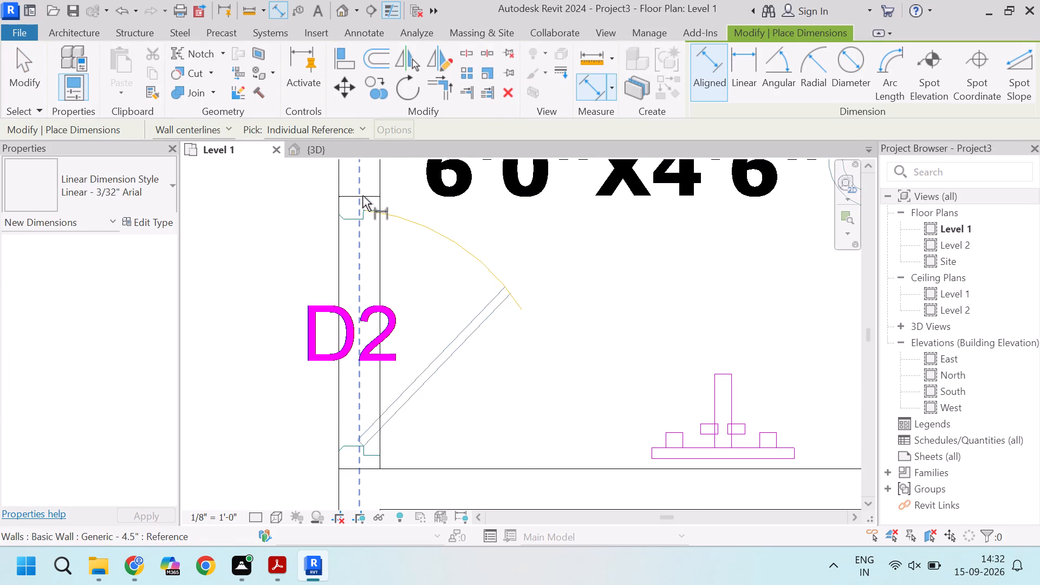
left_click(362, 196)
scroll(362, 196, "down", 2)
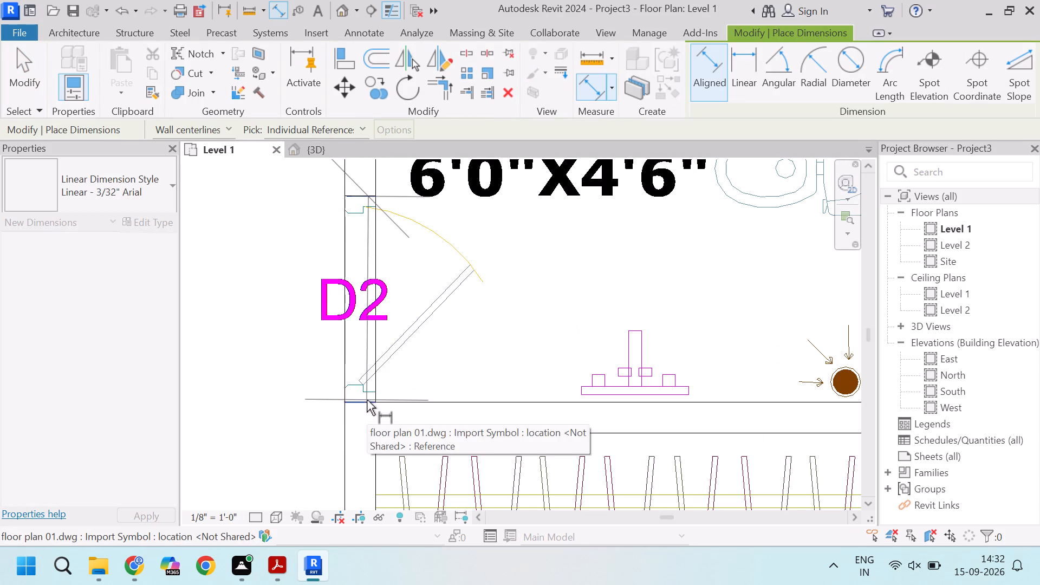
left_click(367, 400)
scroll(363, 398, "down", 3)
key("Escape")
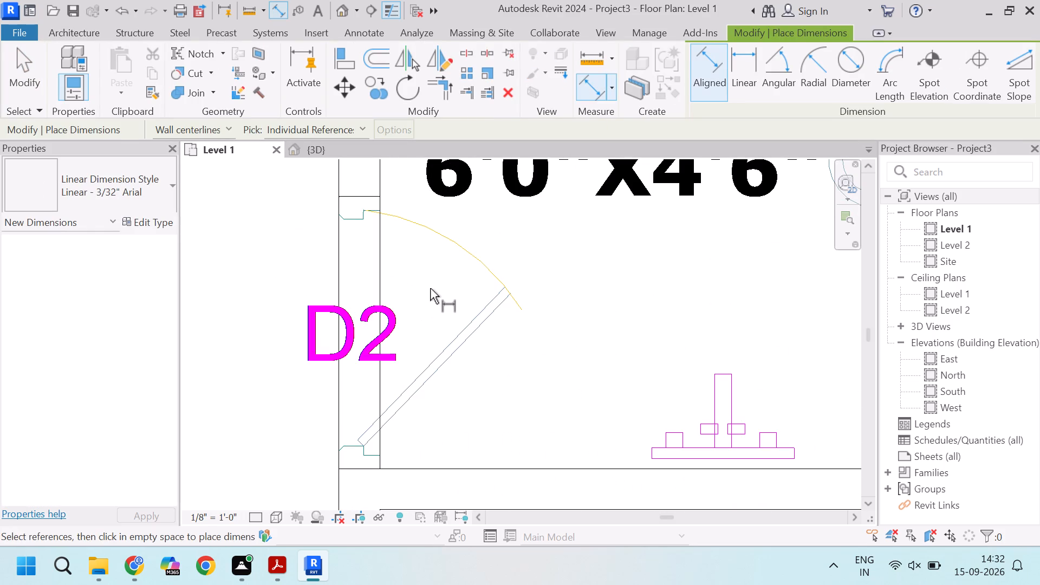
key("Escape")
Place a Single-Flush 30" x 84" door at the 6'0"X4'6" Toilet's D2 opening, swinging into the toilet.
scroll(234, 180, "down", 3)
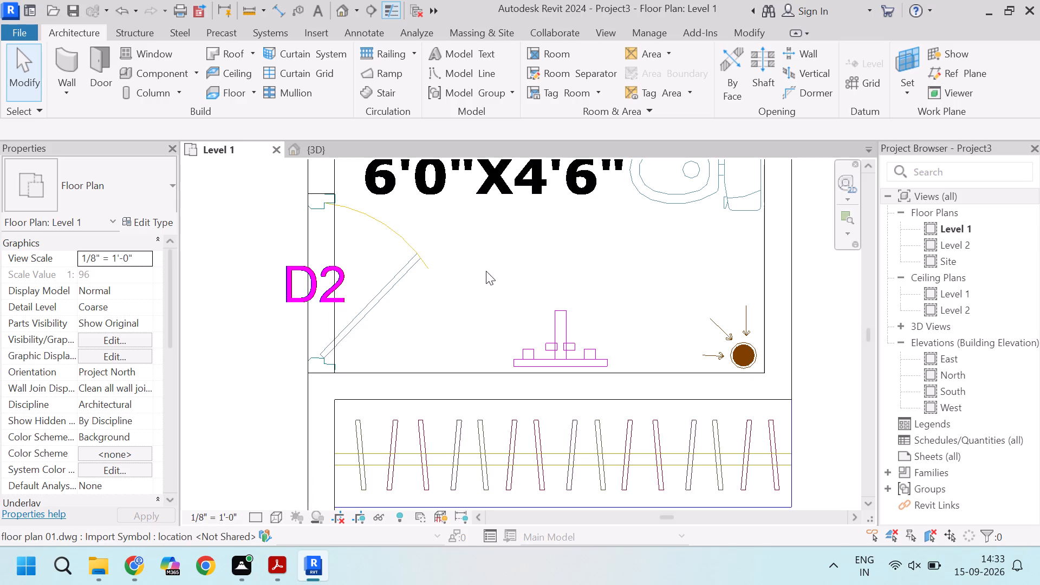
scroll(440, 258, "down", 3)
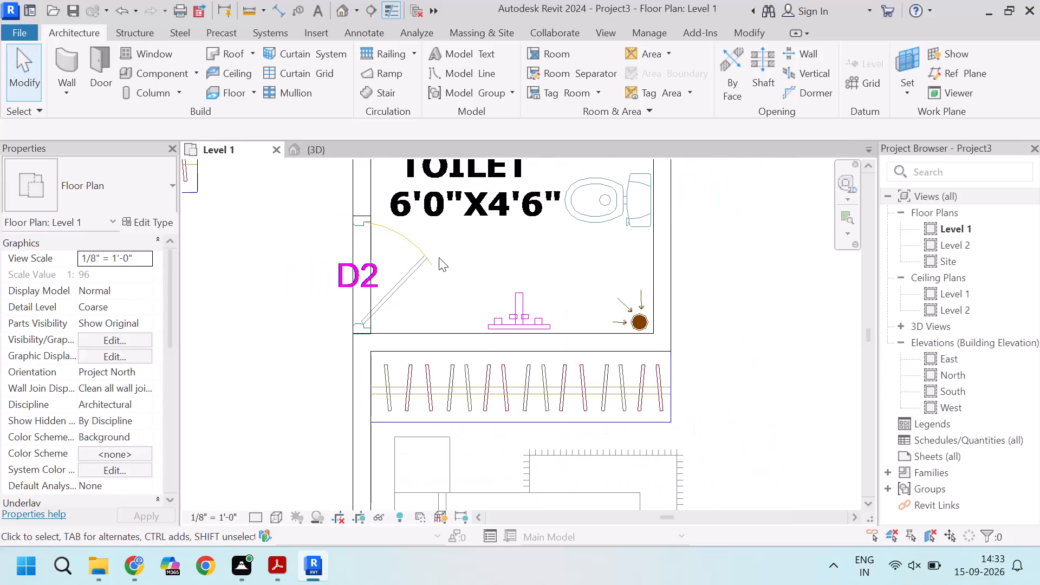
type("WN")
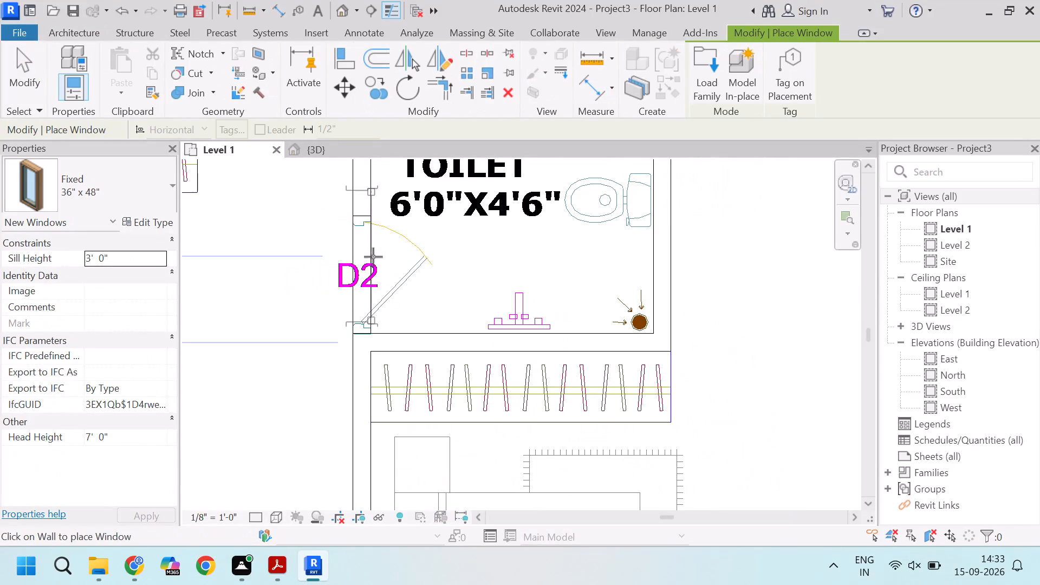
key("Escape")
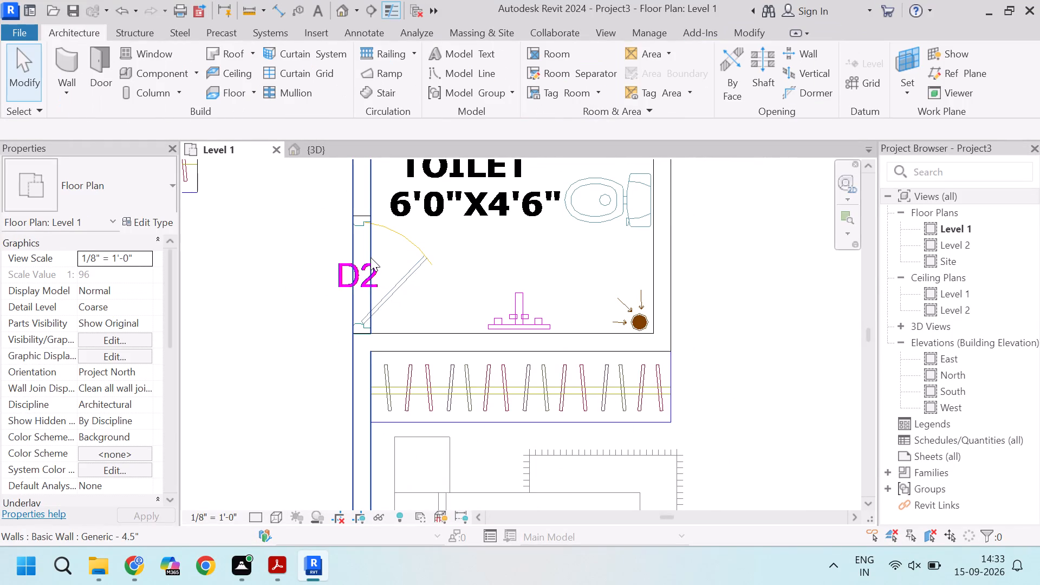
type("DR")
scroll(364, 252, "up", 5)
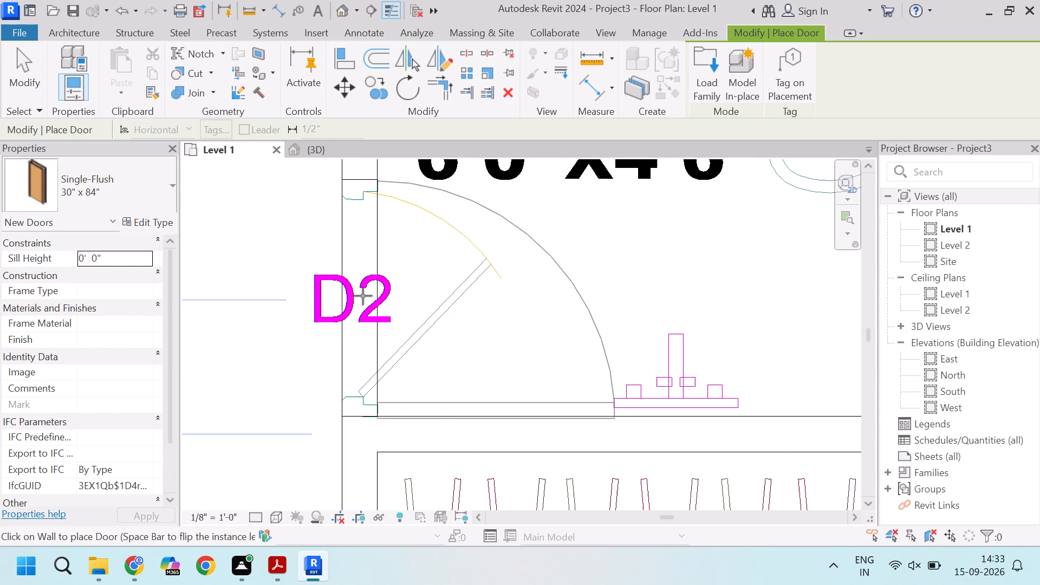
left_click(365, 289)
scroll(458, 238, "down", 6)
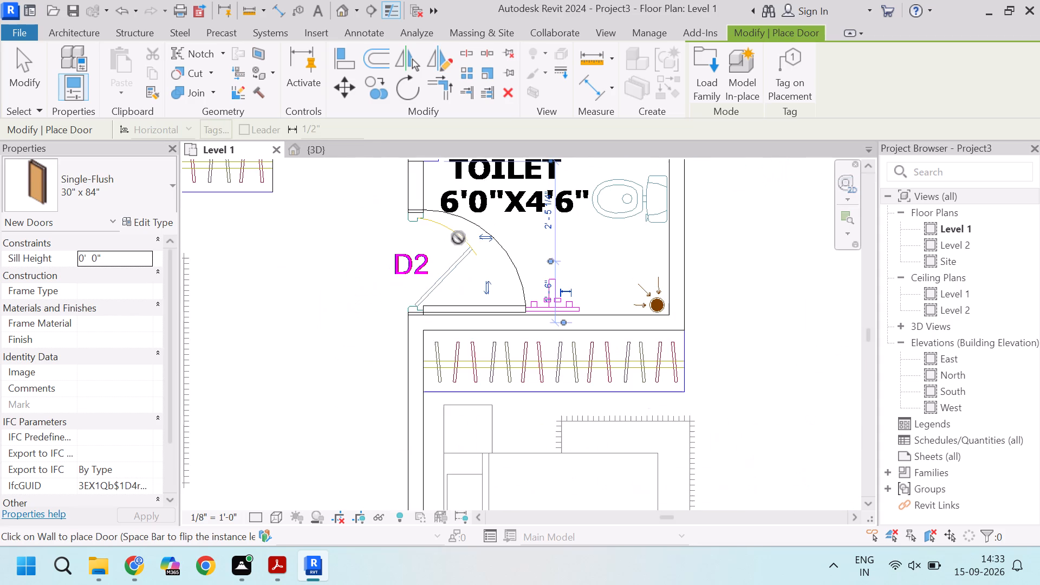
Examine the available Single-Flush door sizes.
left_click_drag(78, 150, 78, 155)
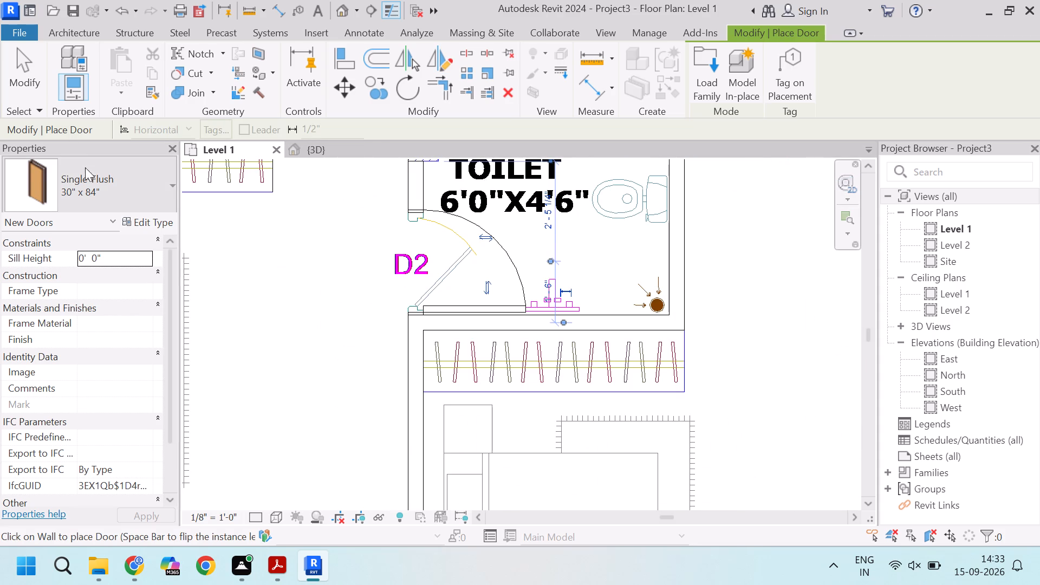
left_click(108, 175)
scroll(29, 435, "down", 6)
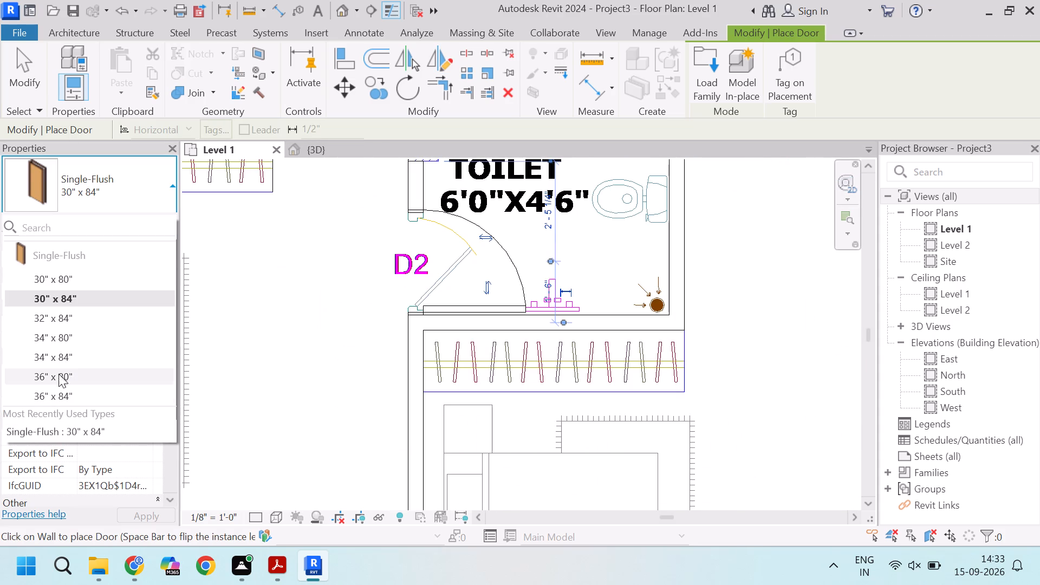
scroll(65, 365, "up", 4)
scroll(123, 289, "up", 5)
scroll(123, 289, "down", 6)
scroll(123, 289, "up", 5)
left_click(149, 196)
Examine the whole Level 1 plan to check which door openings are filled and which D2 openings remain.
scroll(317, 330, "down", 11)
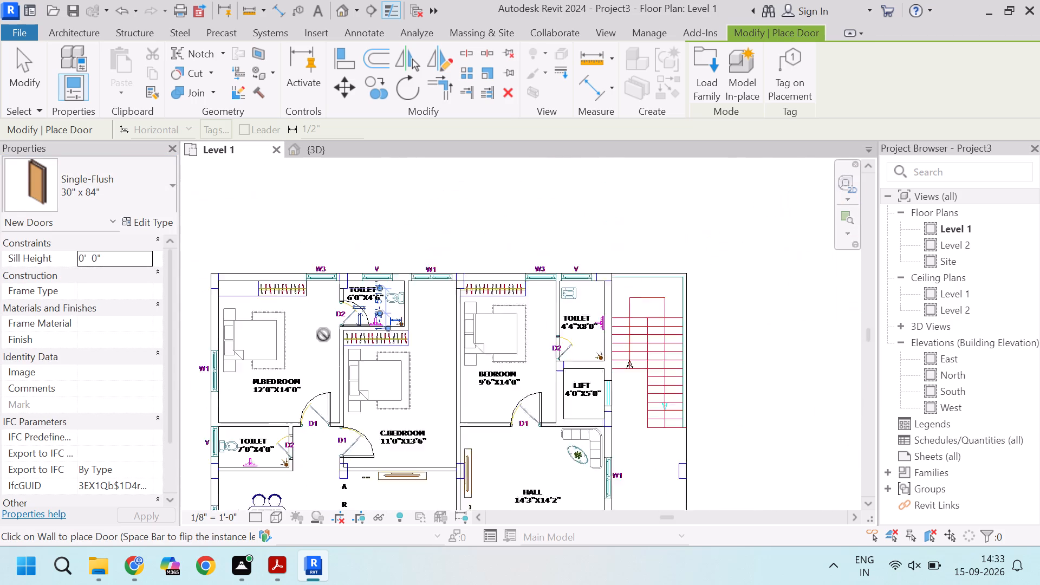
scroll(325, 432, "up", 5)
scroll(395, 315, "down", 6)
scroll(373, 362, "down", 5)
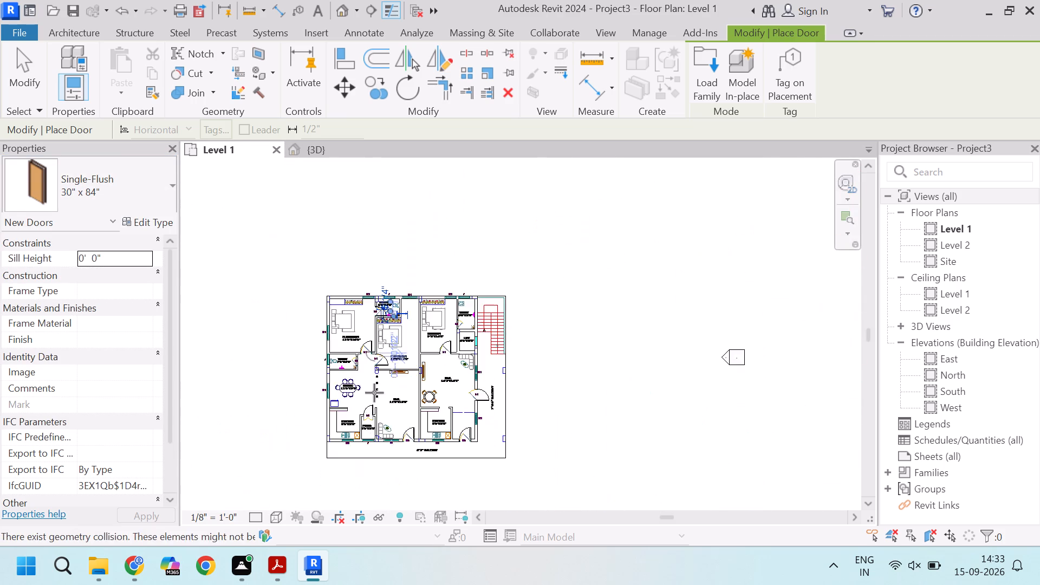
scroll(373, 437, "up", 12)
scroll(363, 392, "down", 4)
scroll(493, 387, "up", 3)
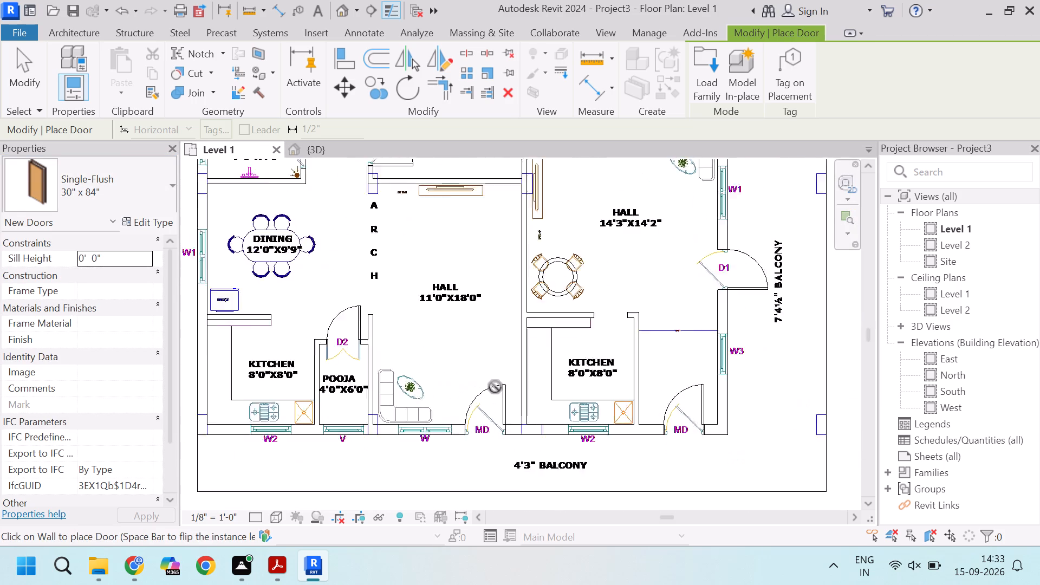
scroll(477, 398, "down", 5)
scroll(545, 243, "up", 4)
scroll(526, 350, "down", 3)
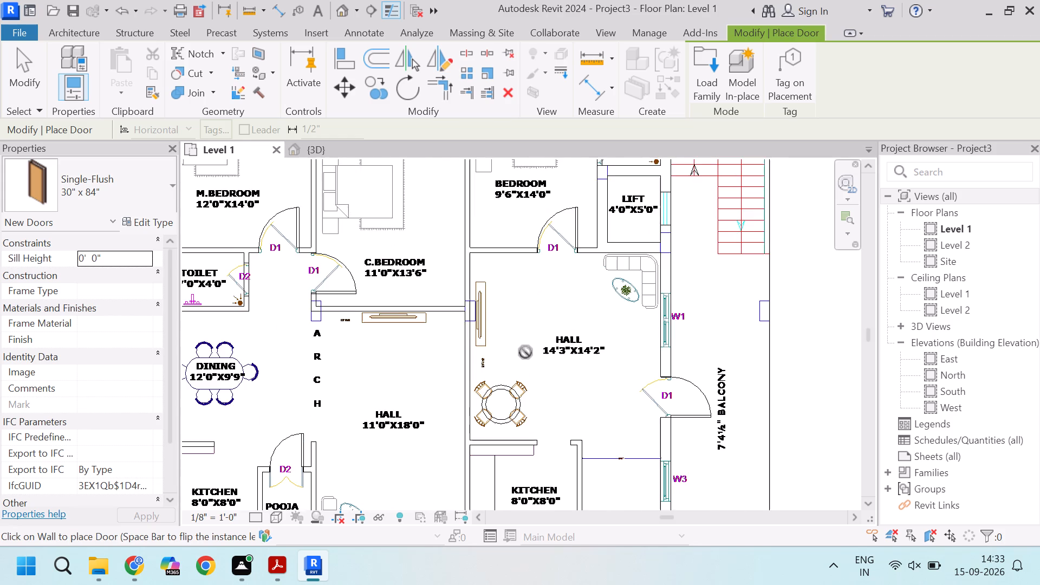
scroll(525, 352, "down", 1)
Examine the placed doors and the remaining unfilled openings in the 3D view.
left_click(314, 152)
scroll(495, 353, "down", 4)
scroll(547, 298, "up", 2)
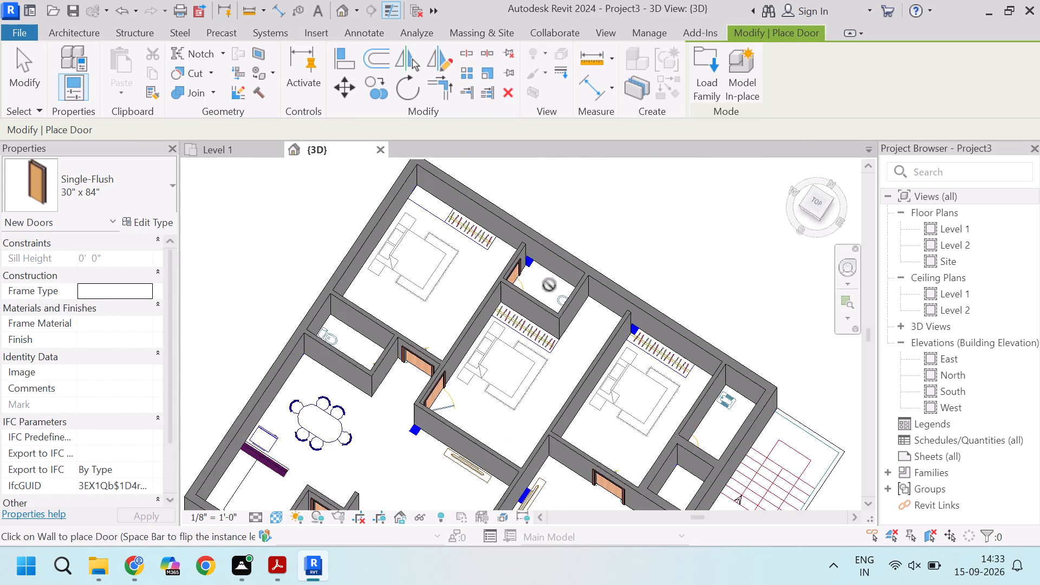
scroll(549, 285, "up", 6)
scroll(515, 316, "down", 9)
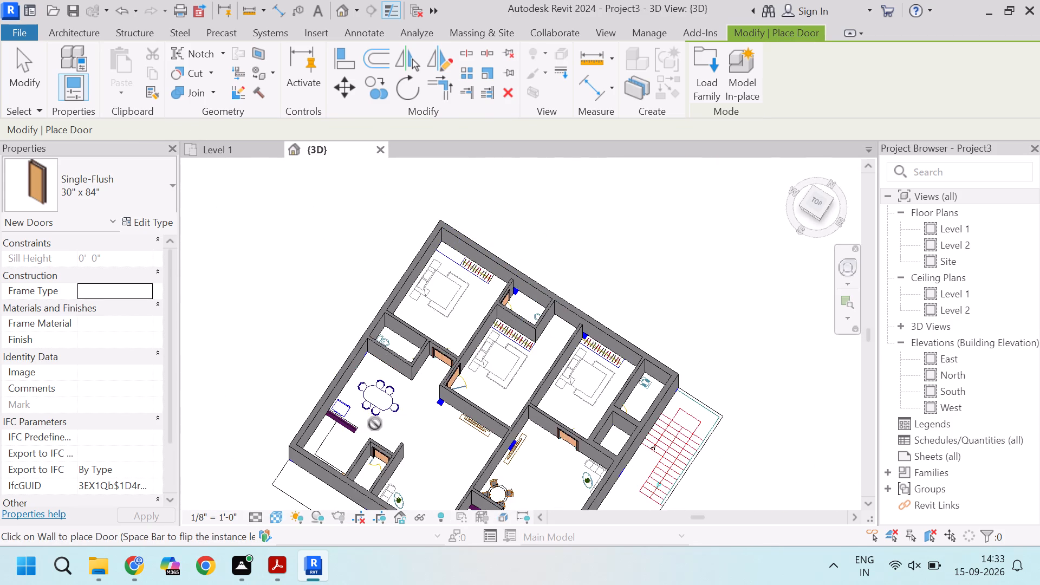
scroll(372, 422, "up", 3)
scroll(362, 380, "down", 4)
scroll(513, 439, "up", 6)
scroll(566, 374, "down", 4)
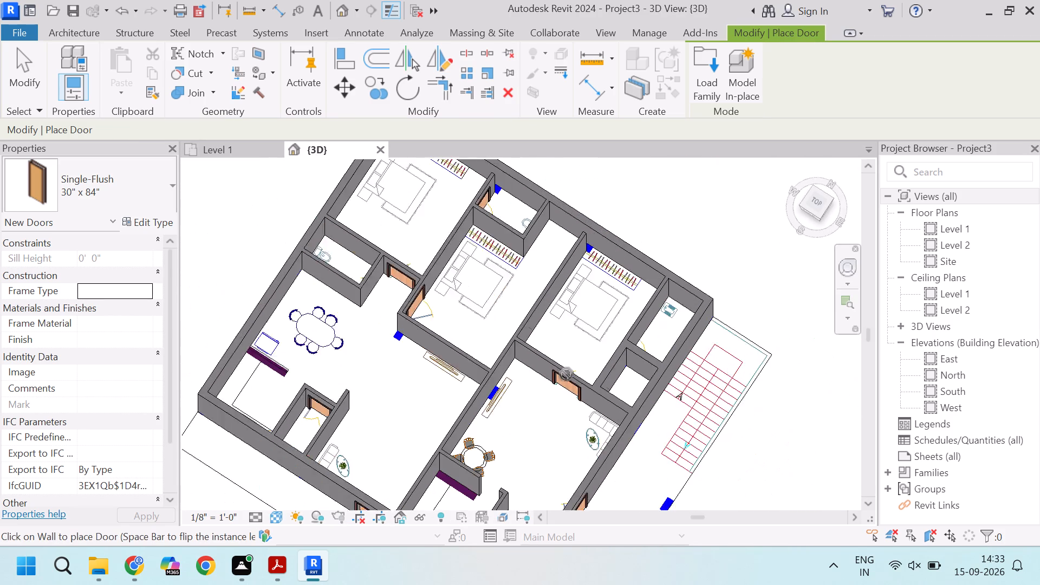
scroll(515, 464, "up", 3)
scroll(534, 433, "down", 3)
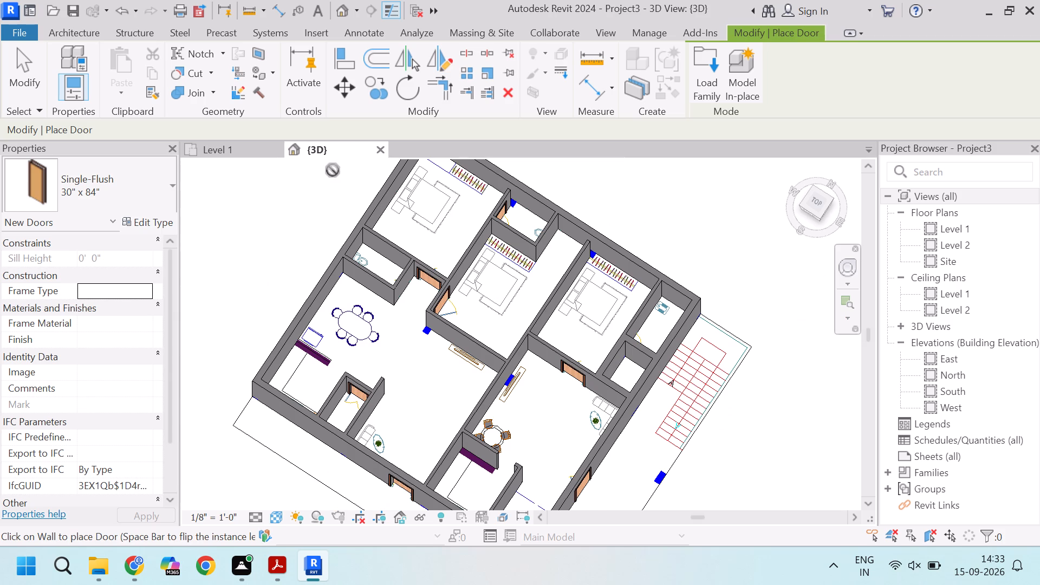
Place a Single-Flush 30" x 84" door at the 4'4"X8'0" Toilet's D2 opening on Level 1, swinging into the toilet.
left_click(220, 141)
left_click(242, 152)
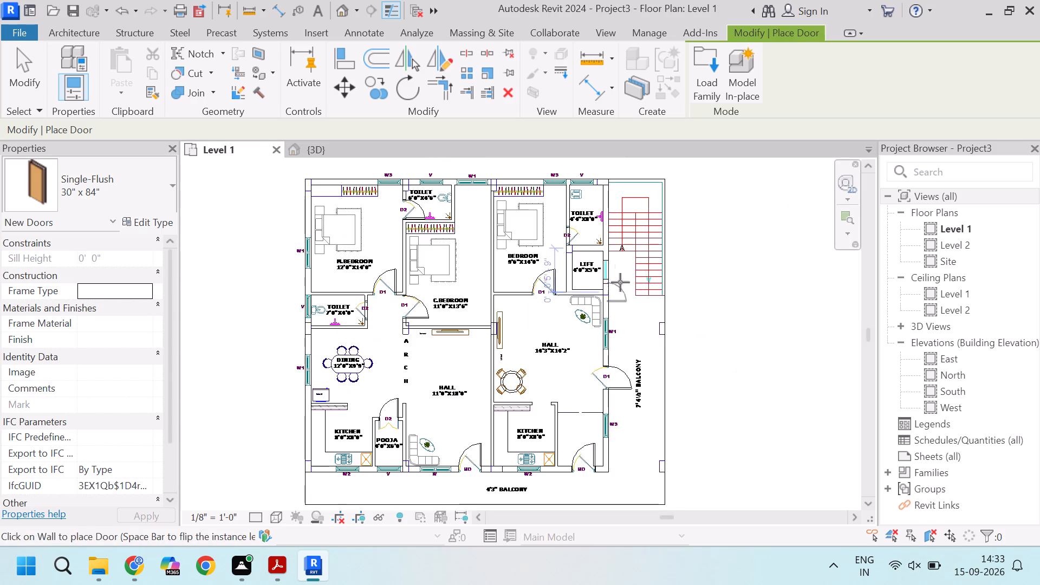
scroll(632, 236, "up", 2)
scroll(571, 223, "up", 8)
scroll(530, 242, "up", 3)
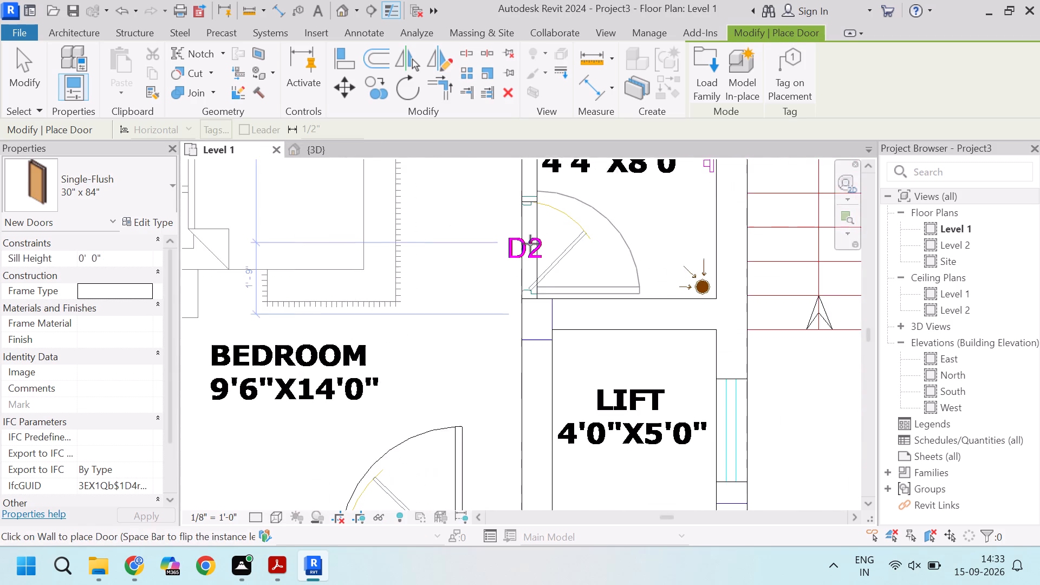
scroll(531, 246, "up", 1)
left_click(531, 246)
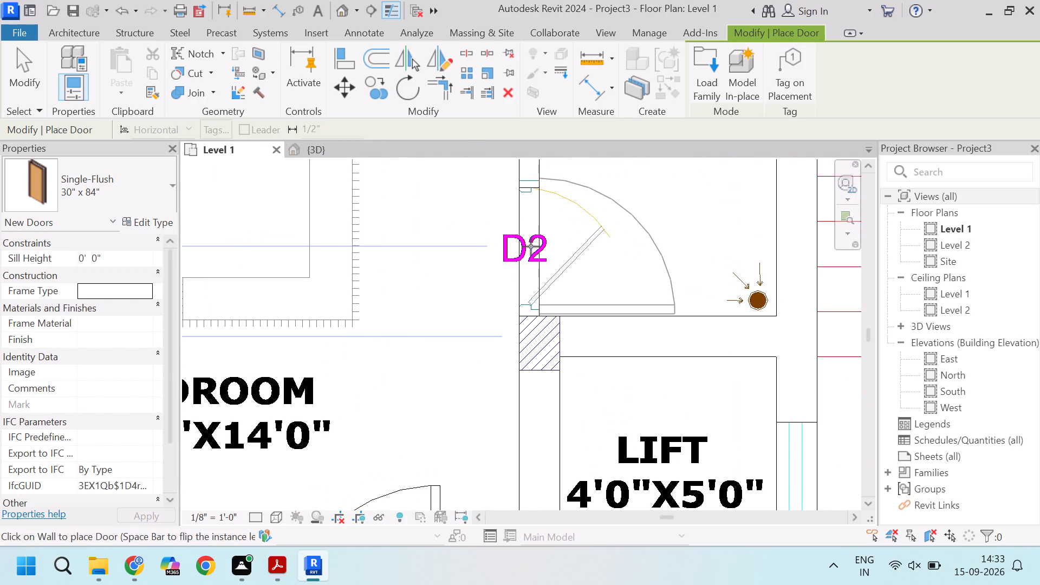
scroll(522, 257, "down", 5)
scroll(482, 282, "down", 3)
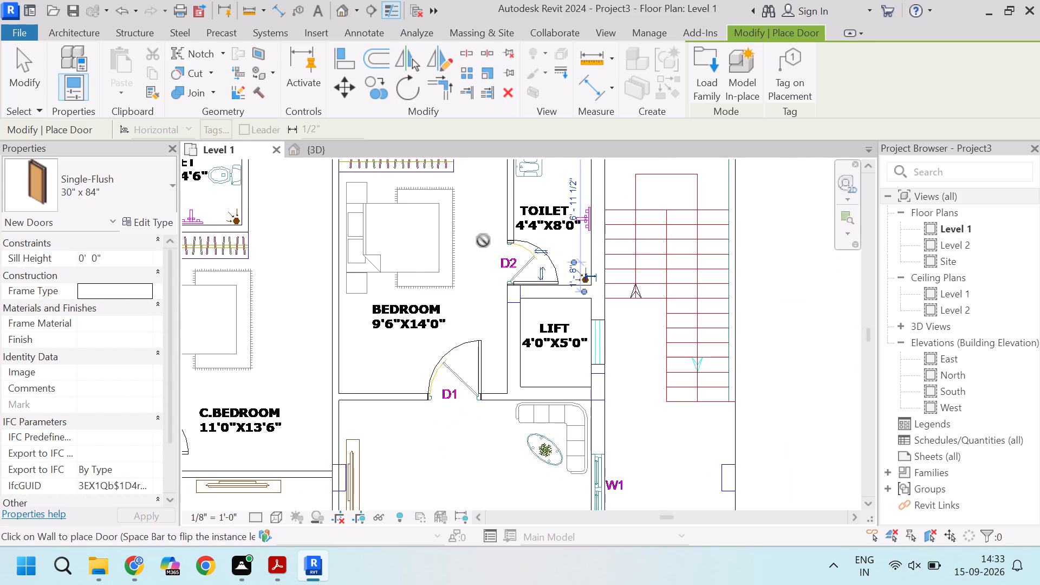
scroll(483, 240, "up", 1)
scroll(490, 246, "down", 3)
middle_click_drag(490, 246, 488, 340)
middle_click_drag(508, 360, 506, 265)
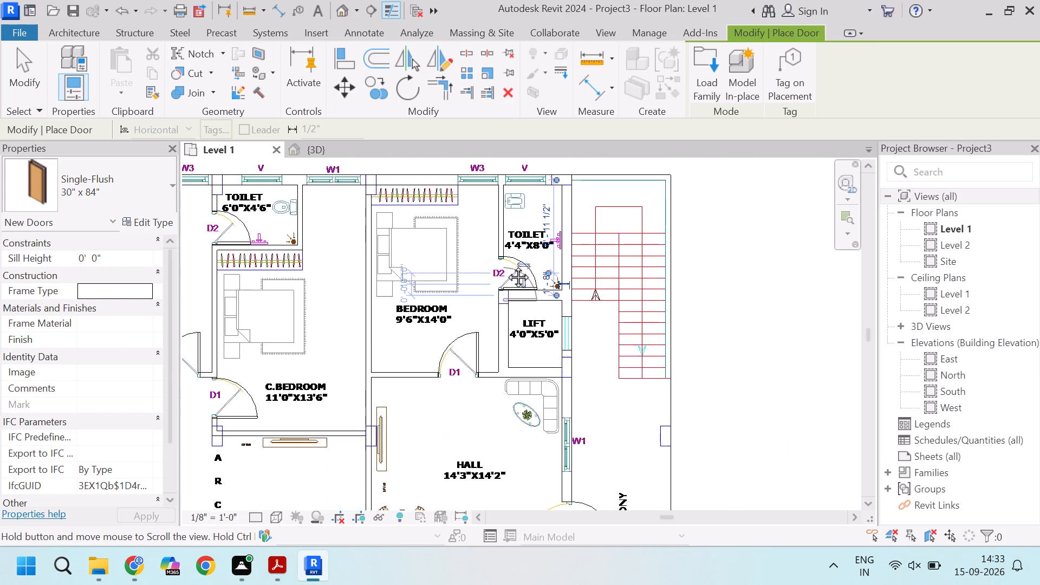
middle_click_drag(506, 265, 507, 262)
scroll(512, 321, "down", 5)
scroll(520, 431, "up", 4)
scroll(476, 339, "down", 4)
scroll(491, 439, "up", 4)
scroll(513, 413, "down", 2)
scroll(520, 439, "up", 4)
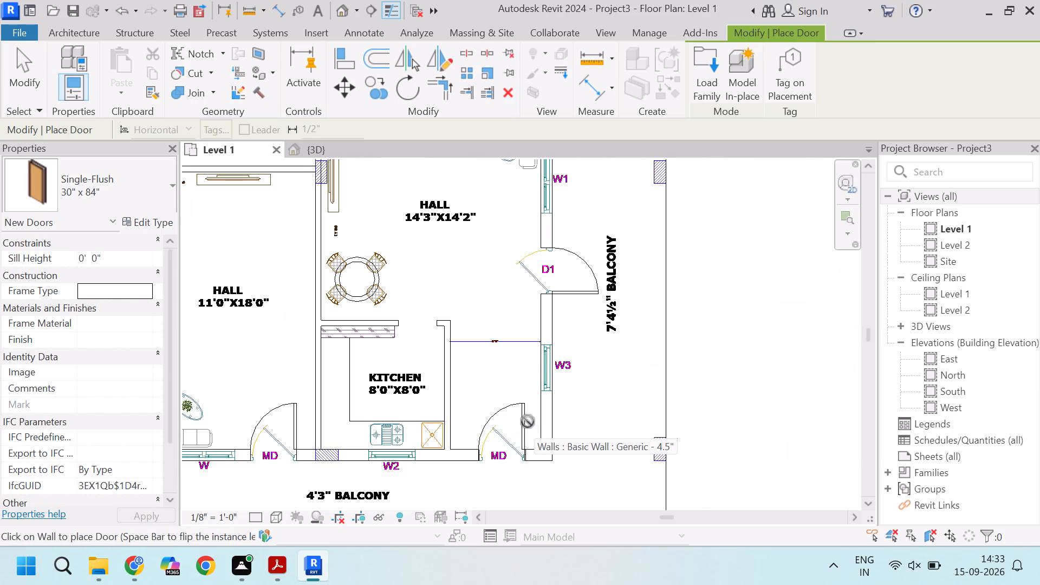
key("space")
key("Escape")
key("Escape")
key("Escape")
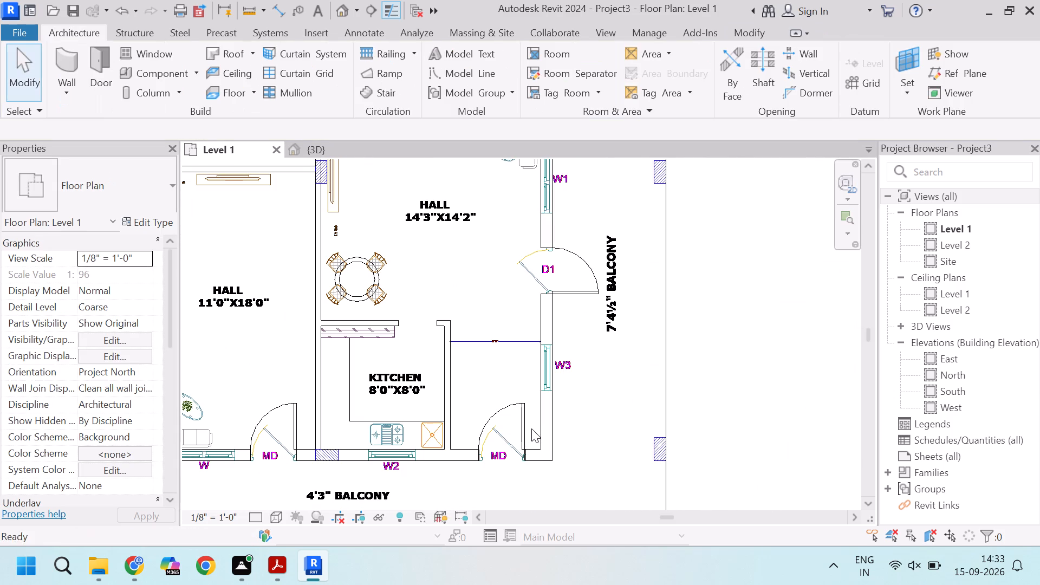
Move the MD door beside the 14'3"X14'2" Hall's kitchen so its edge meets the opening's east jamb in the CAD plan.
left_click(531, 425)
scroll(525, 452, "up", 10)
scroll(541, 355, "down", 4)
scroll(518, 400, "up", 2)
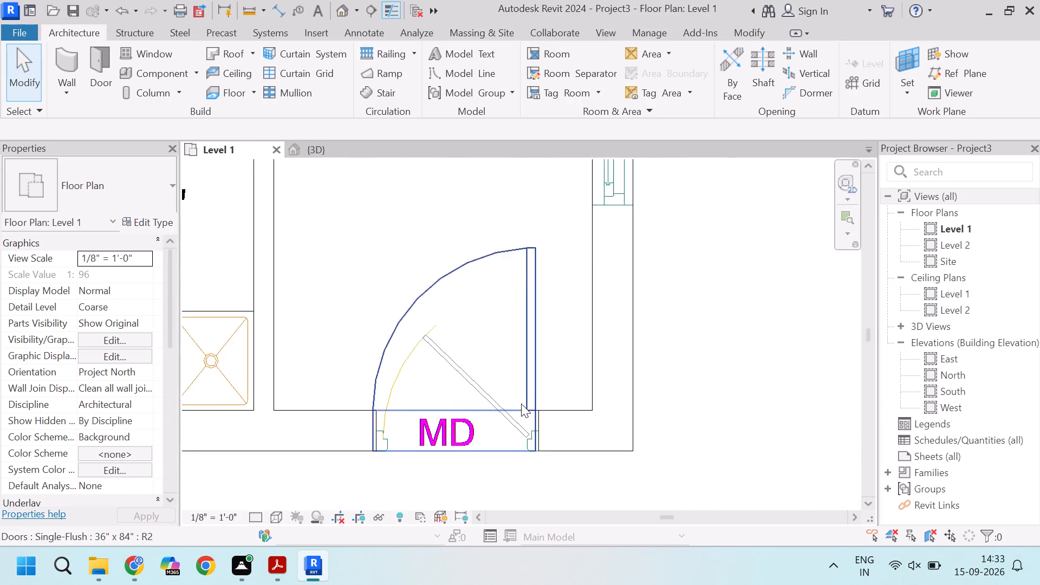
scroll(521, 404, "up", 6)
left_click(545, 365)
scroll(560, 418, "up", 3)
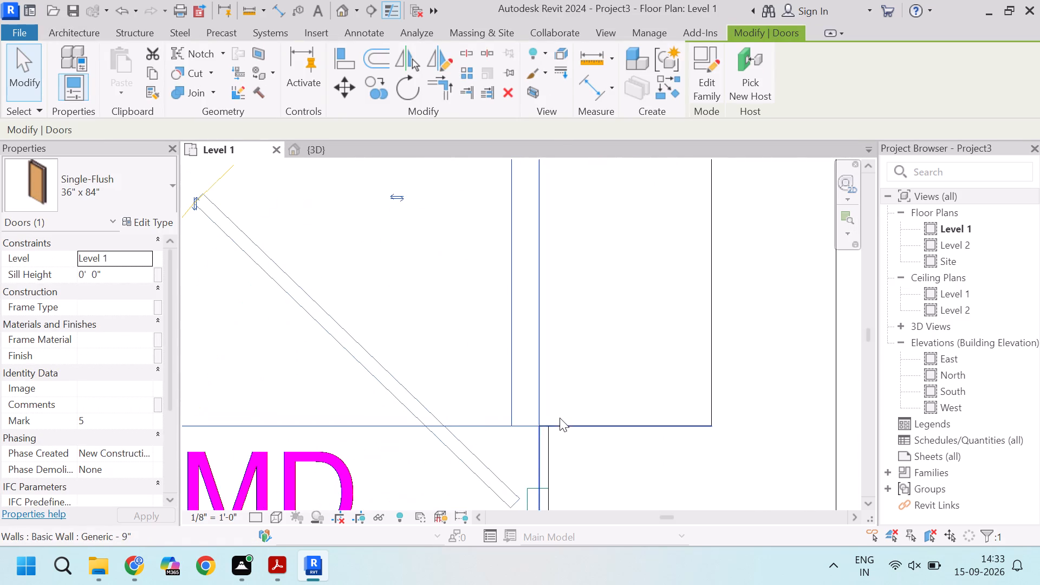
type("MV")
left_click(542, 425)
left_click(550, 422)
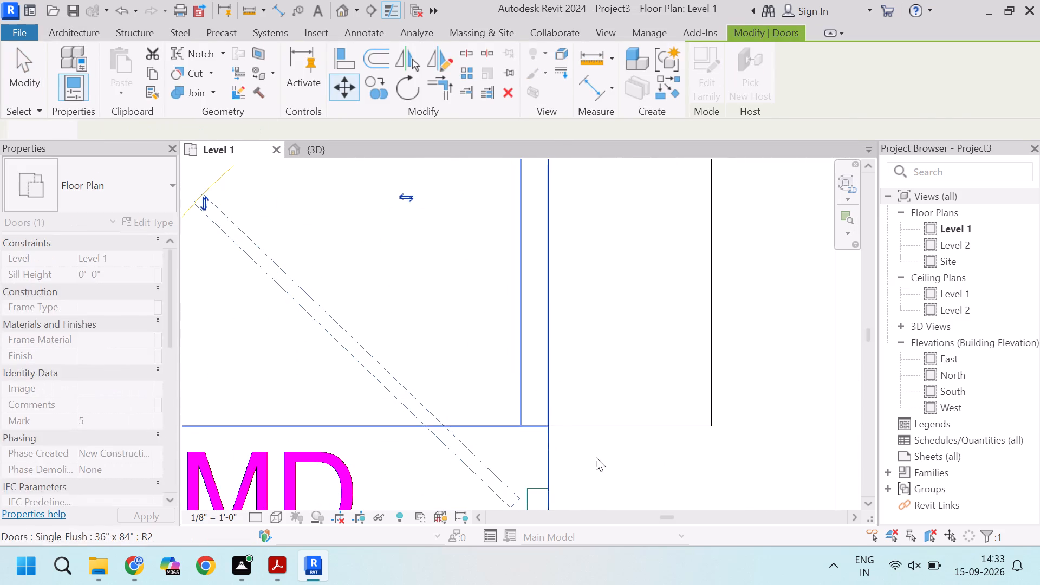
key("Escape")
Move the 11'0"X18'0" Hall's MD door so its edge lines up with the opening's east jamb in the CAD plan.
scroll(598, 456, "down", 12)
scroll(577, 335, "down", 9)
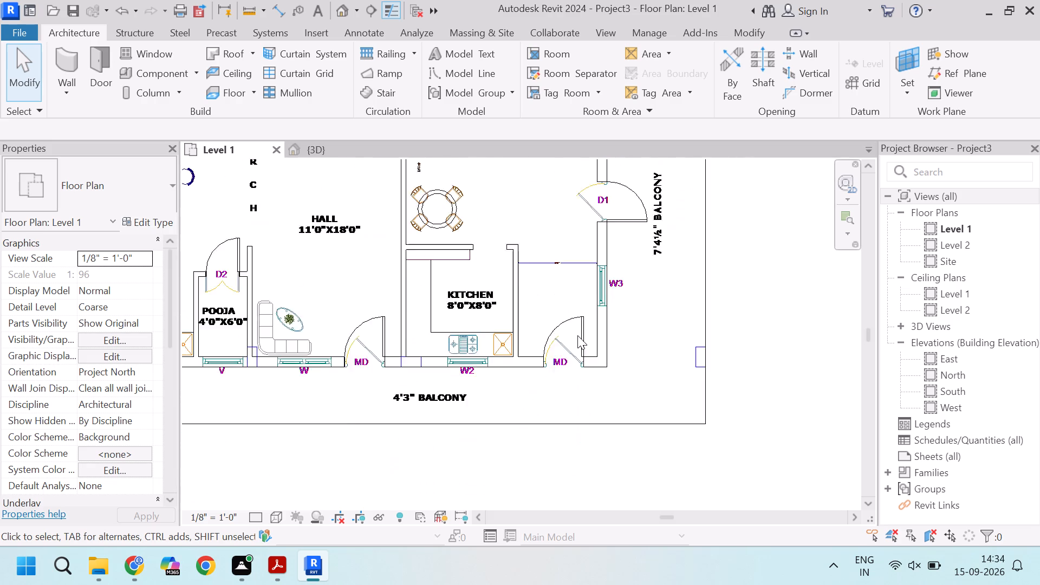
scroll(424, 320, "up", 9)
left_click(477, 359)
scroll(474, 413, "up", 3)
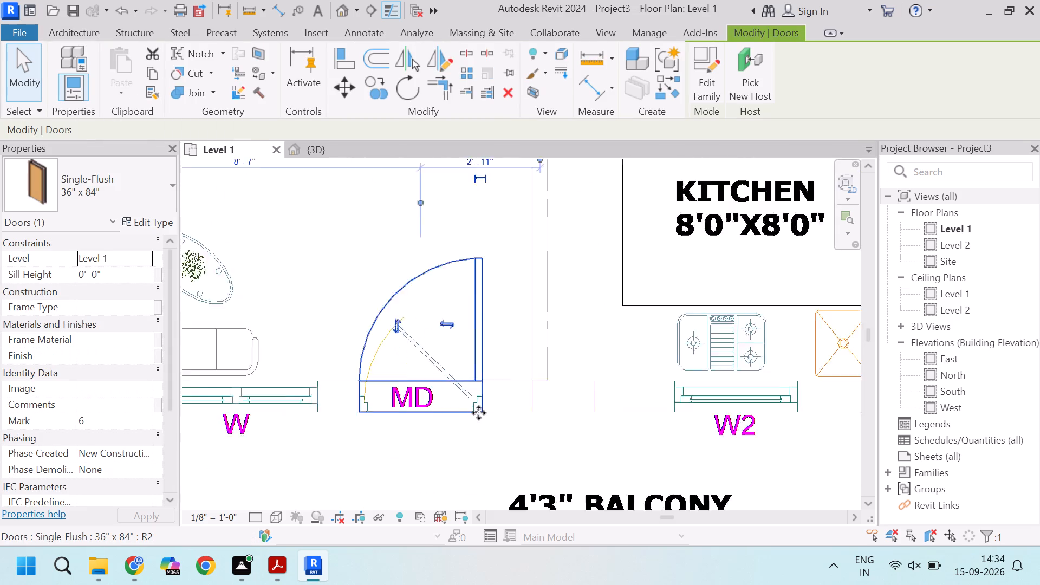
scroll(479, 413, "up", 7)
scroll(492, 358, "up", 11)
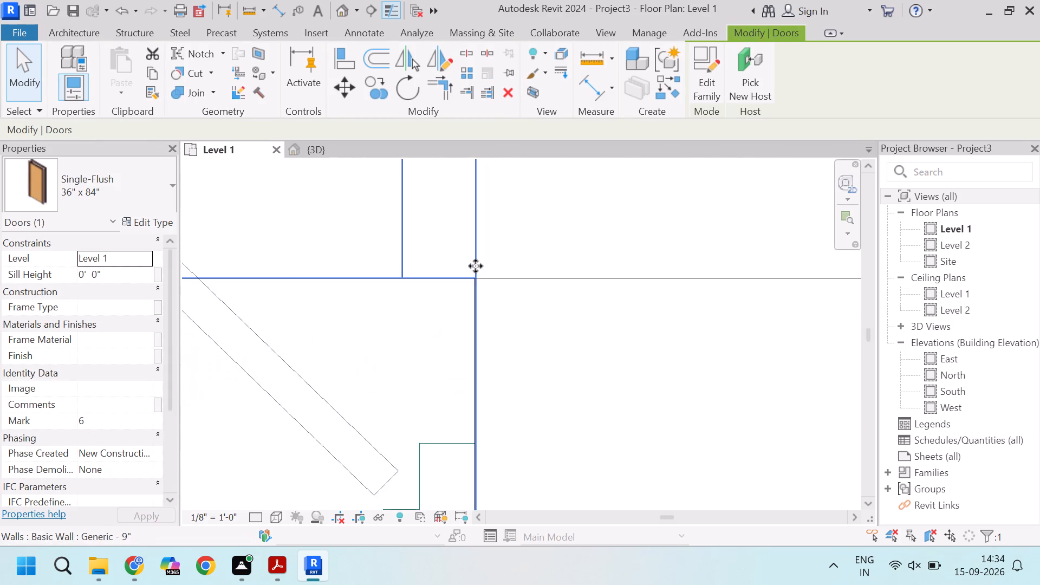
scroll(476, 266, "up", 8)
type("MV")
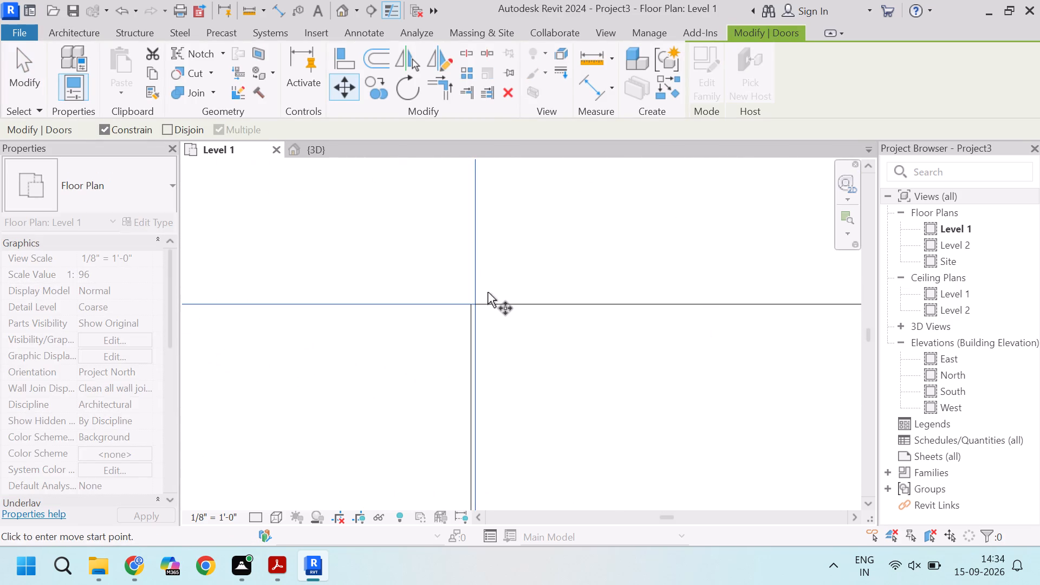
left_click(479, 303)
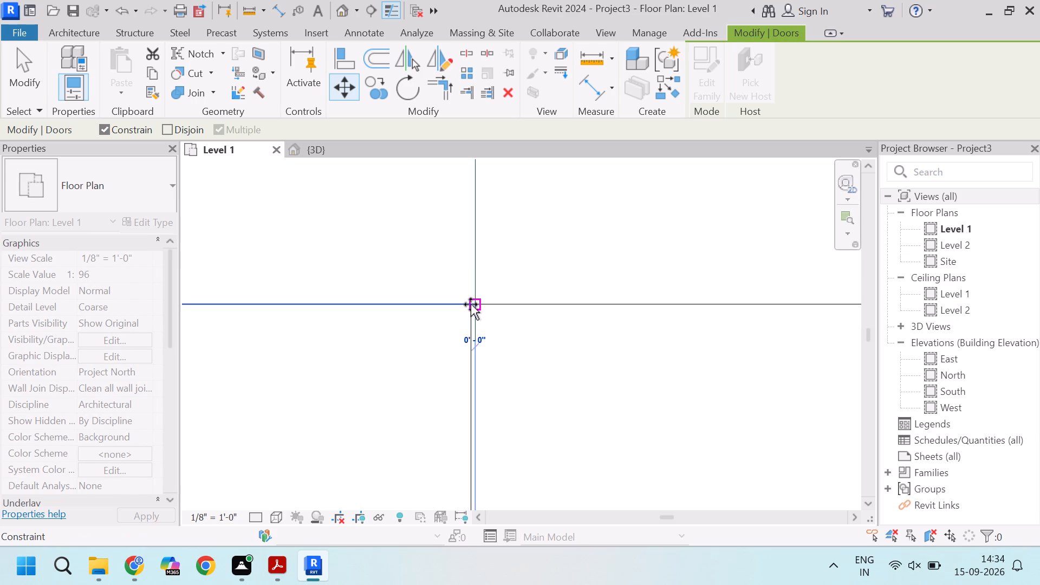
scroll(471, 304, "up", 5)
left_click(469, 304)
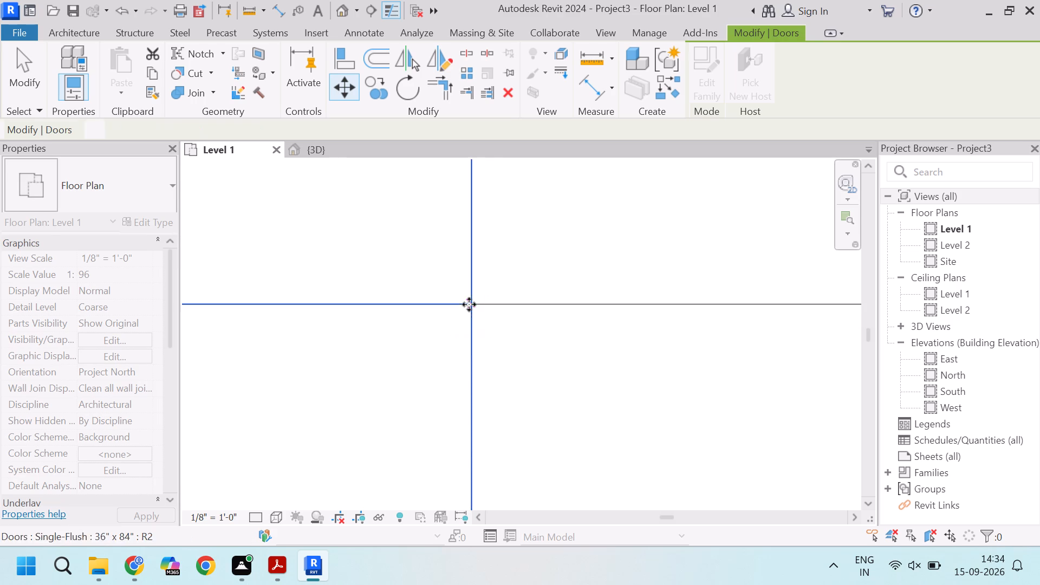
key("Escape")
Move the Pooja room's D2 door about 29/64" west to line up with the opening's east jamb.
scroll(496, 347, "down", 20)
scroll(496, 347, "down", 15)
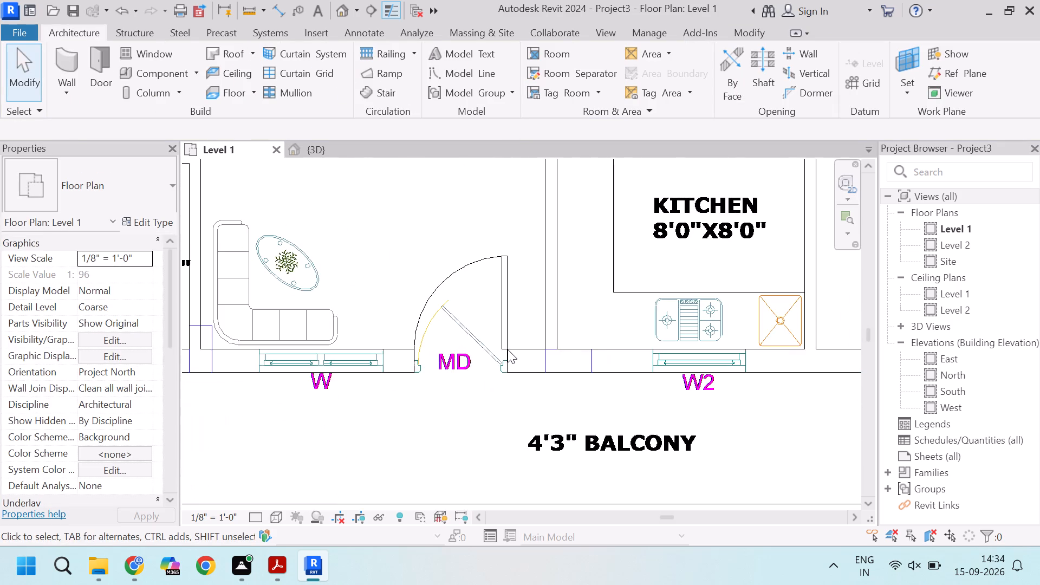
scroll(508, 349, "down", 3)
scroll(402, 332, "down", 3)
scroll(303, 265, "up", 5)
scroll(357, 245, "up", 4)
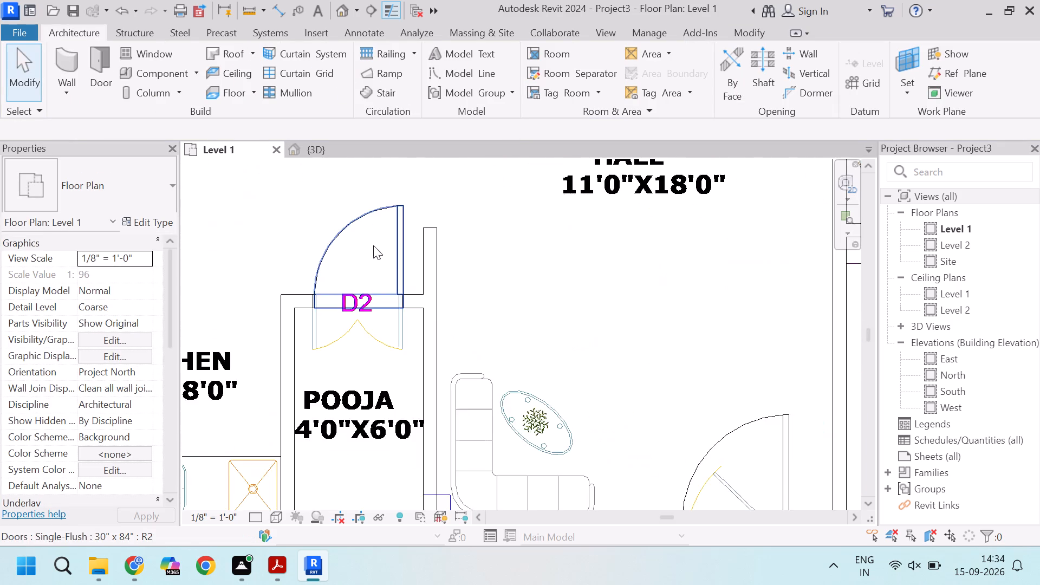
left_click(404, 244)
scroll(403, 292, "up", 13)
type("MV")
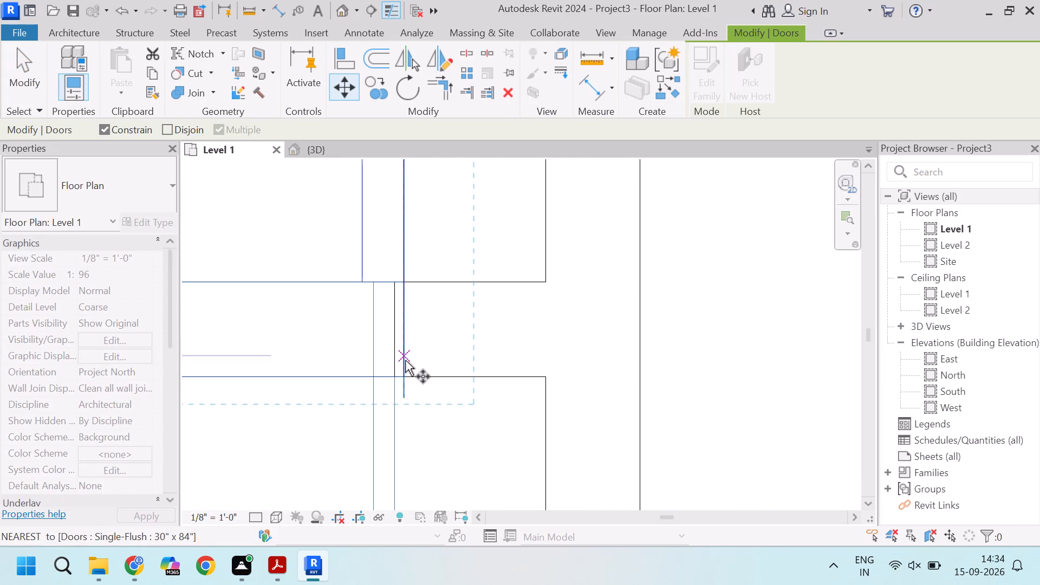
left_click(404, 373)
left_click(388, 379)
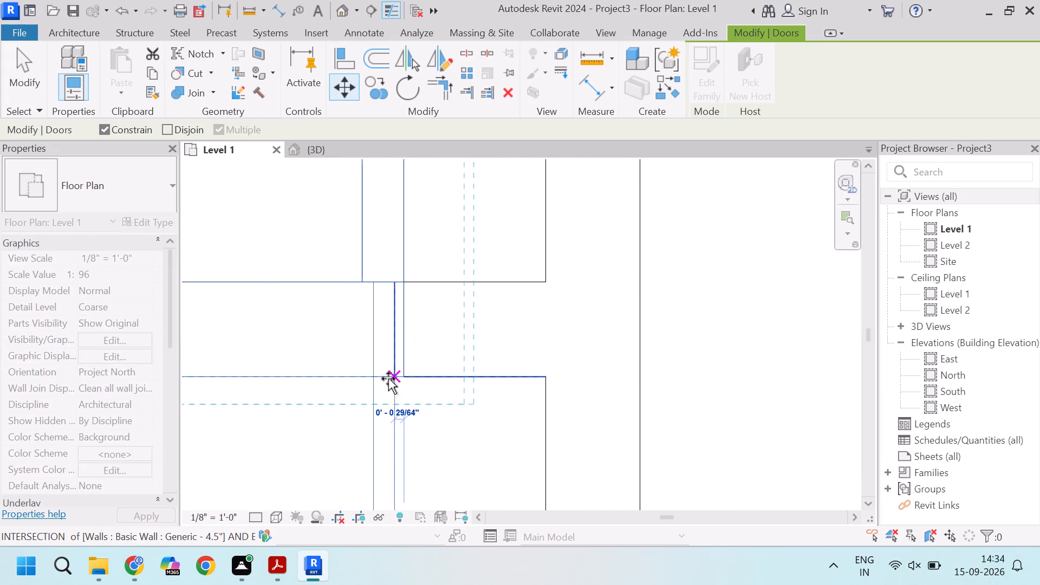
key("Escape")
Flip the Pooja room's D2 door so it swings into the Pooja room.
scroll(446, 284, "down", 16)
scroll(389, 295, "up", 5)
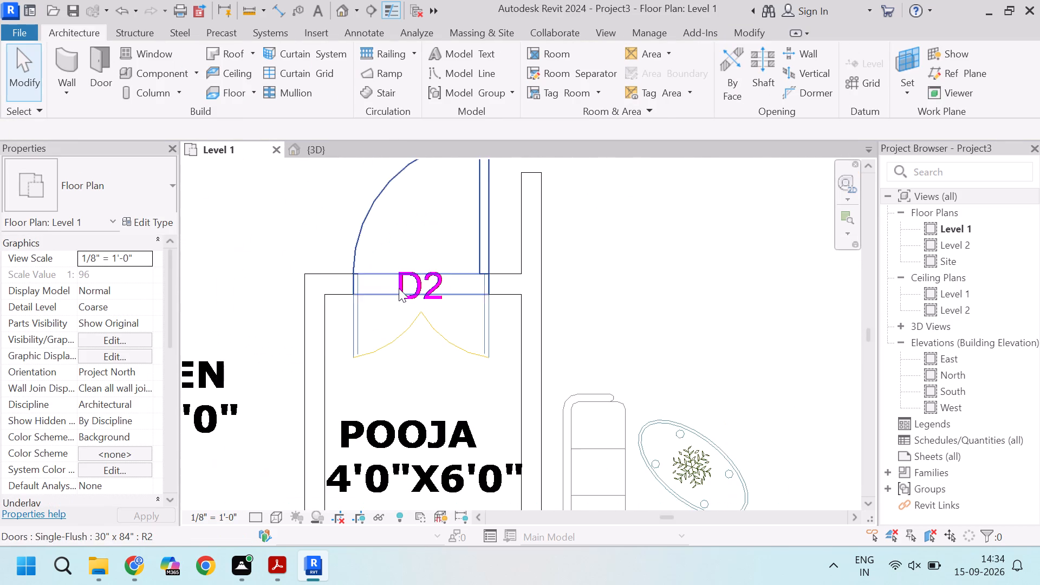
scroll(434, 316, "down", 9)
scroll(446, 301, "up", 4)
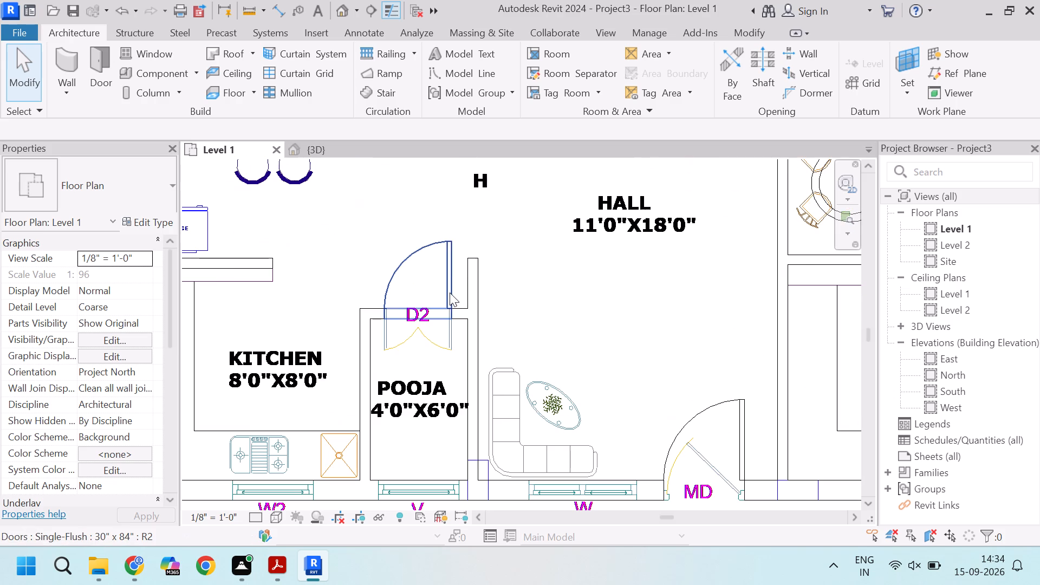
left_click(451, 275)
left_click(404, 269)
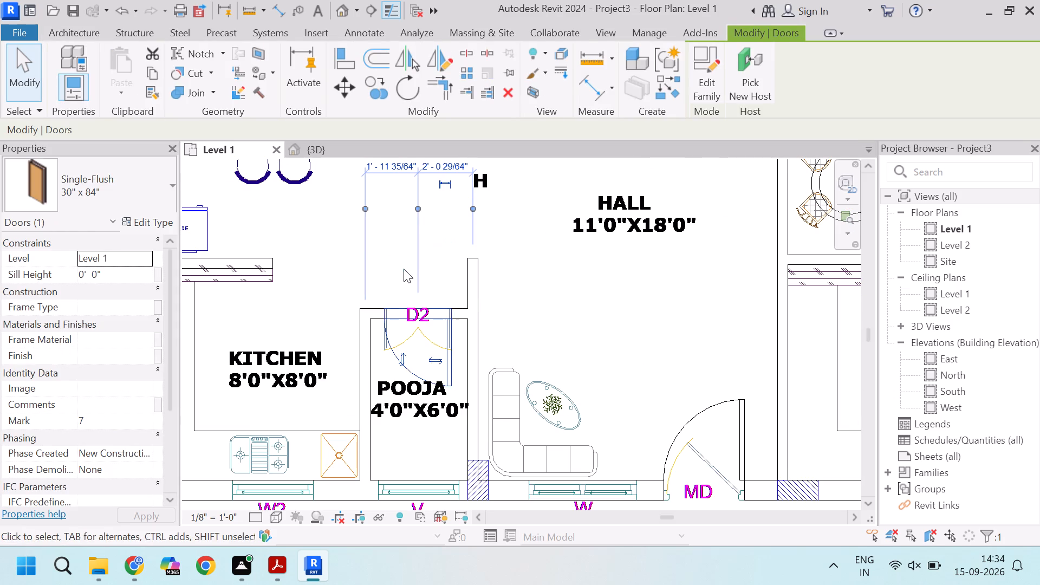
key("Escape")
Place a Single-Flush 30" x 84" door at the 7'0"X4'0" Toilet's D2 opening, swinging into the toilet.
scroll(450, 318, "down", 8)
scroll(441, 236, "up", 4)
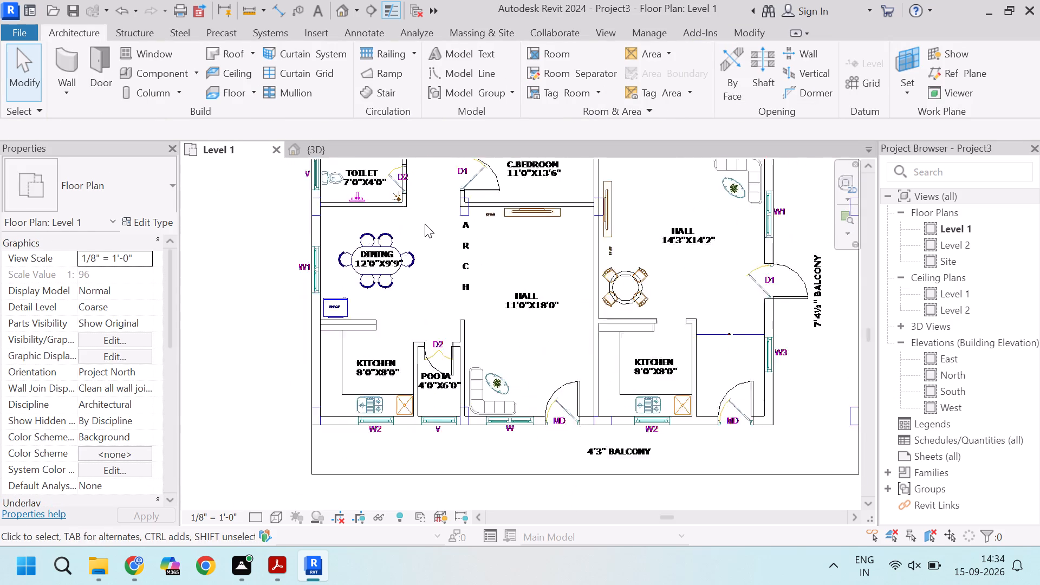
middle_click_drag(426, 240, 426, 349)
scroll(401, 287, "up", 3)
scroll(366, 251, "up", 3)
middle_click_drag(367, 255, 373, 279)
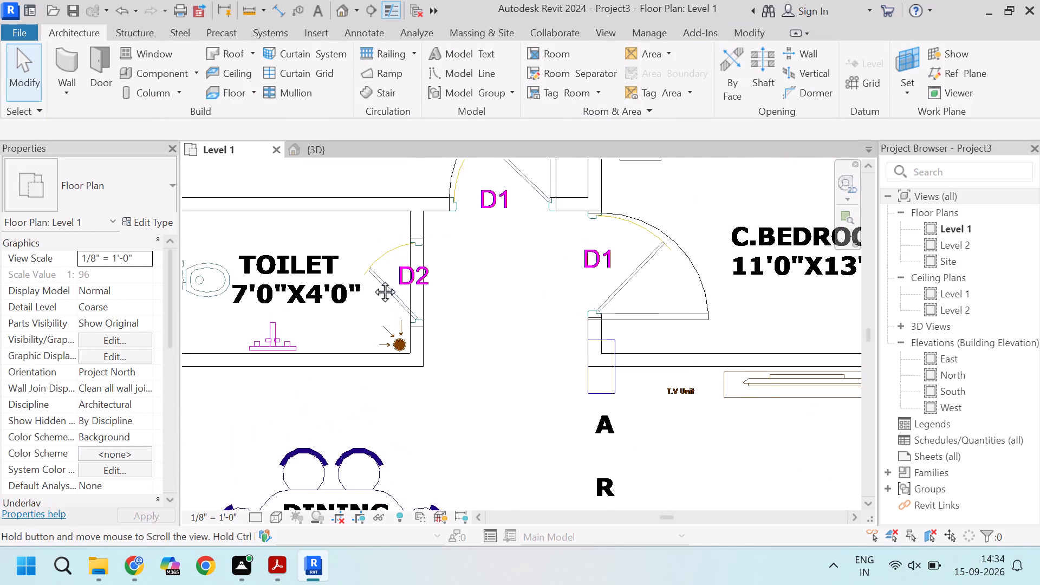
middle_click_drag(373, 279, 373, 320)
scroll(373, 320, "up", 1)
scroll(395, 311, "down", 4)
scroll(421, 319, "up", 2)
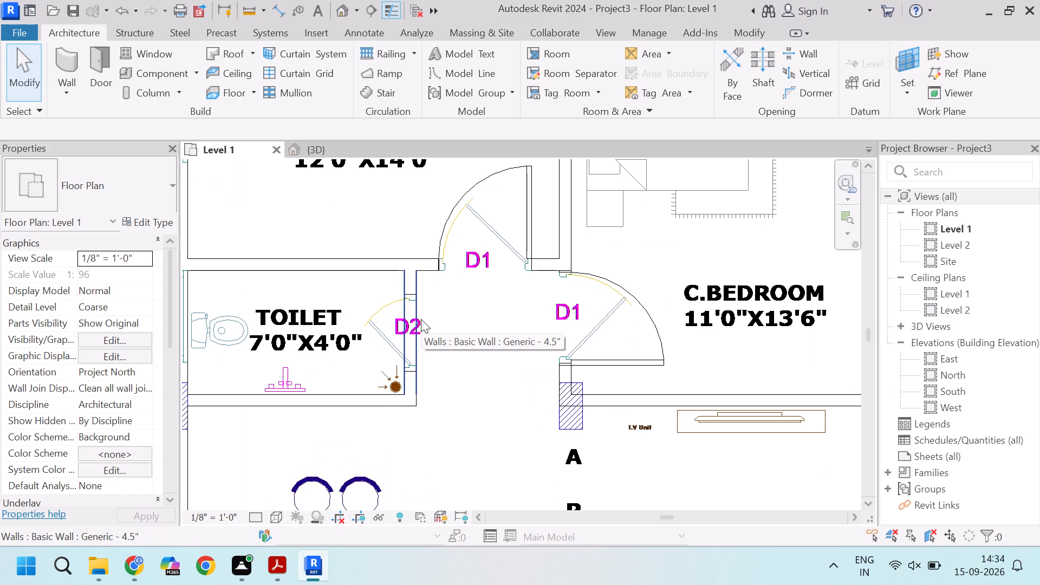
type("DR")
scroll(421, 319, "up", 3)
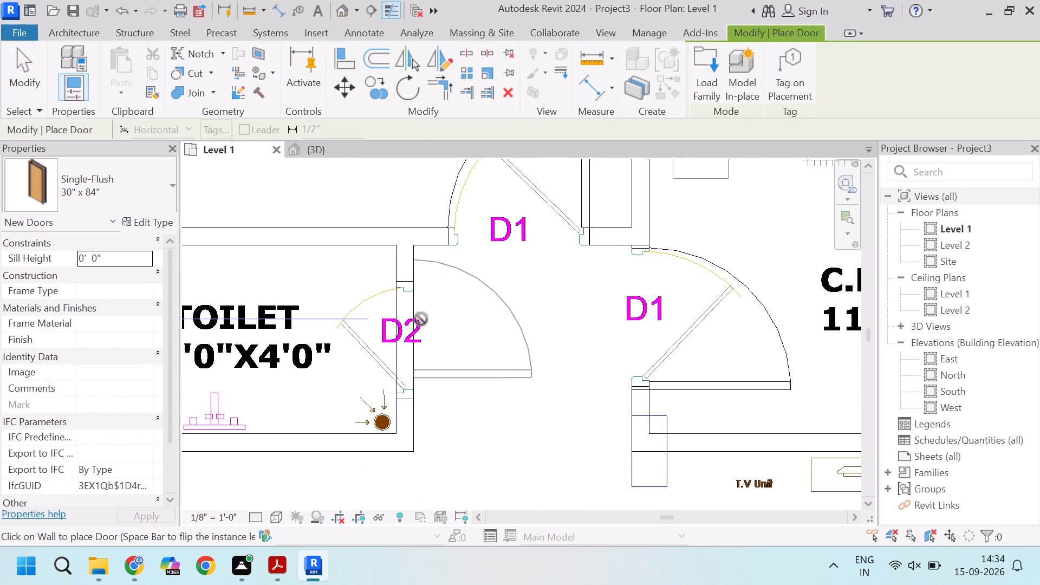
left_click(393, 344)
key("Escape")
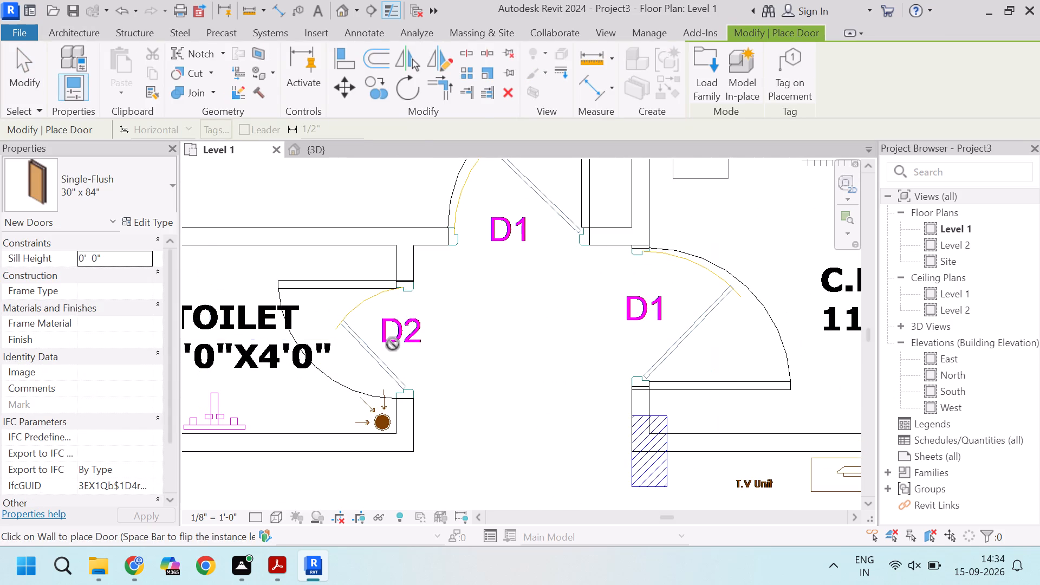
key("Escape")
key("Escape")
Move the 7'0"X4'0" Toilet's D2 door about 5/32" south to line up with the opening's north jamb.
left_click(370, 283)
scroll(394, 276, "up", 11)
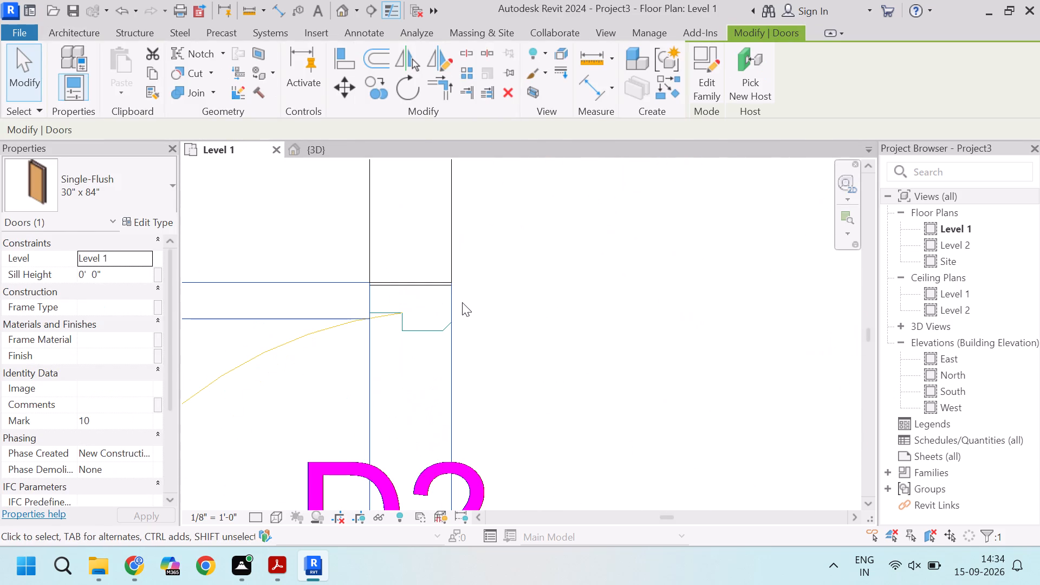
key("m")
key("v")
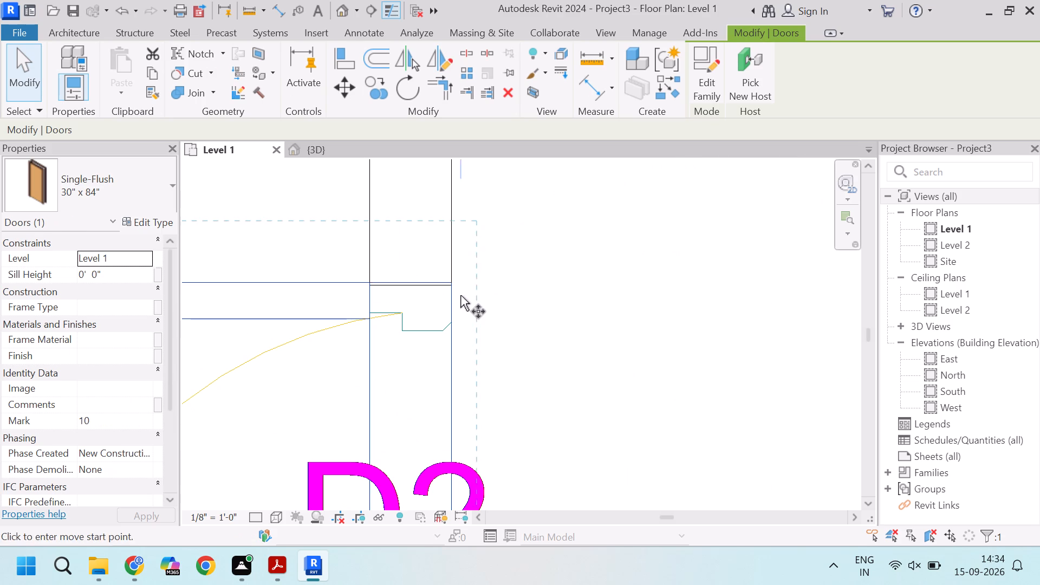
scroll(456, 289, "up", 3)
left_click(448, 279)
scroll(448, 279, "up", 6)
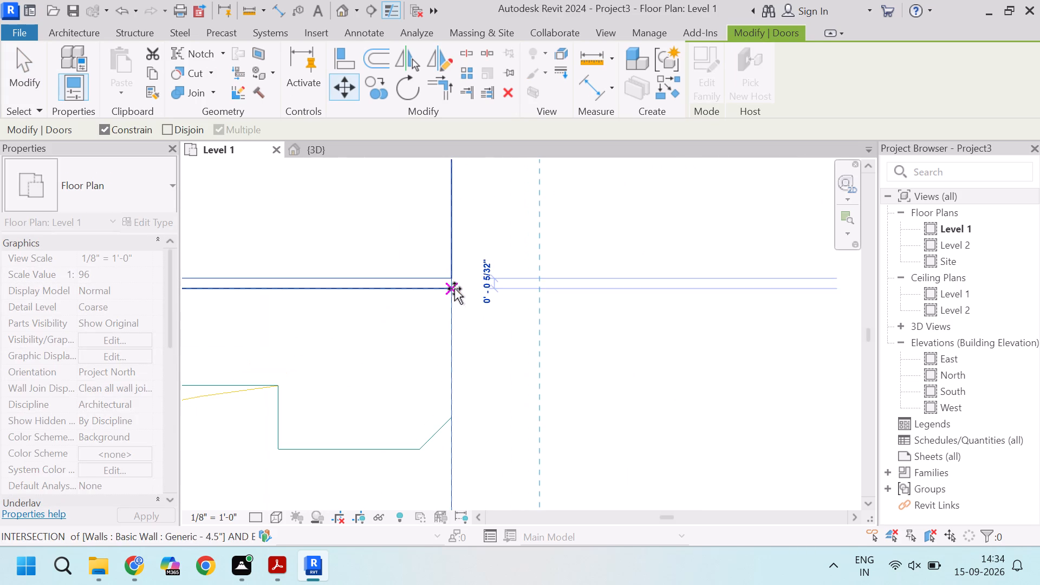
left_click(454, 289)
key("Escape")
scroll(375, 288, "down", 20)
scroll(375, 288, "down", 6)
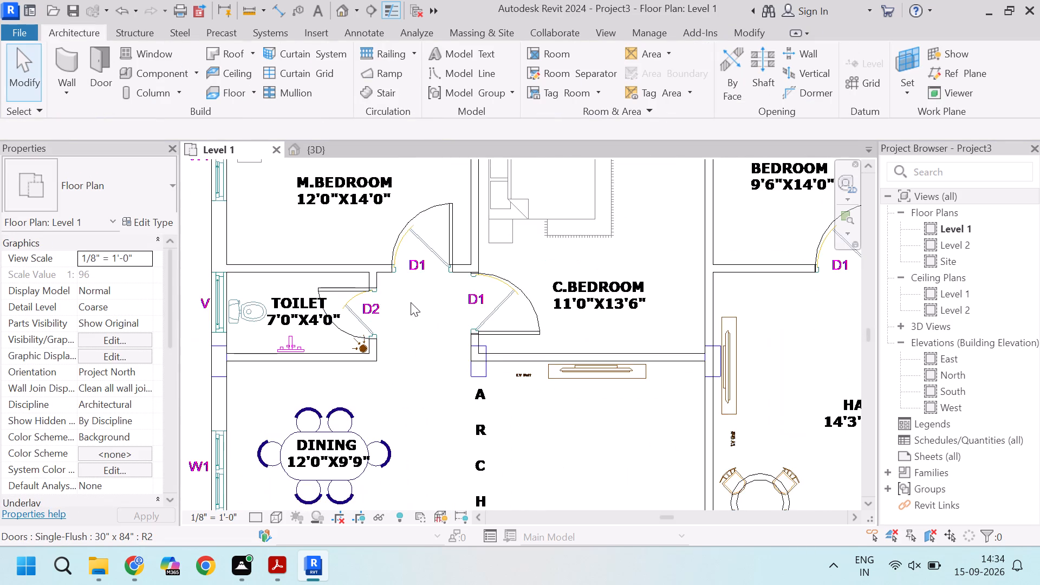
Move the M.Bedroom's D1 door slightly west so its edge lines up with the opening's east jamb.
scroll(418, 249, "up", 4)
left_click(466, 233)
scroll(464, 278, "up", 5)
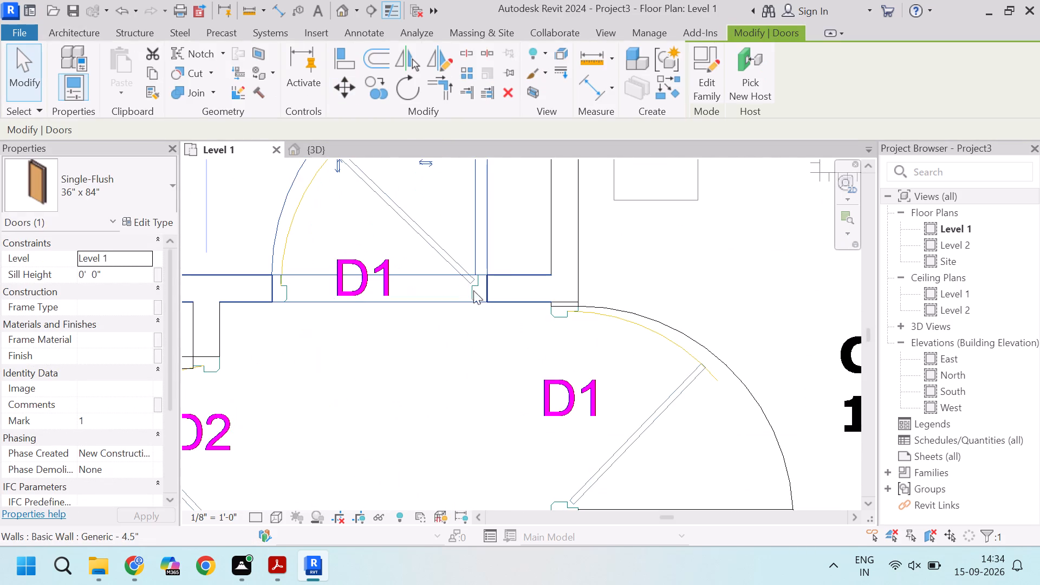
scroll(370, 271, "up", 4)
scroll(584, 315, "up", 14)
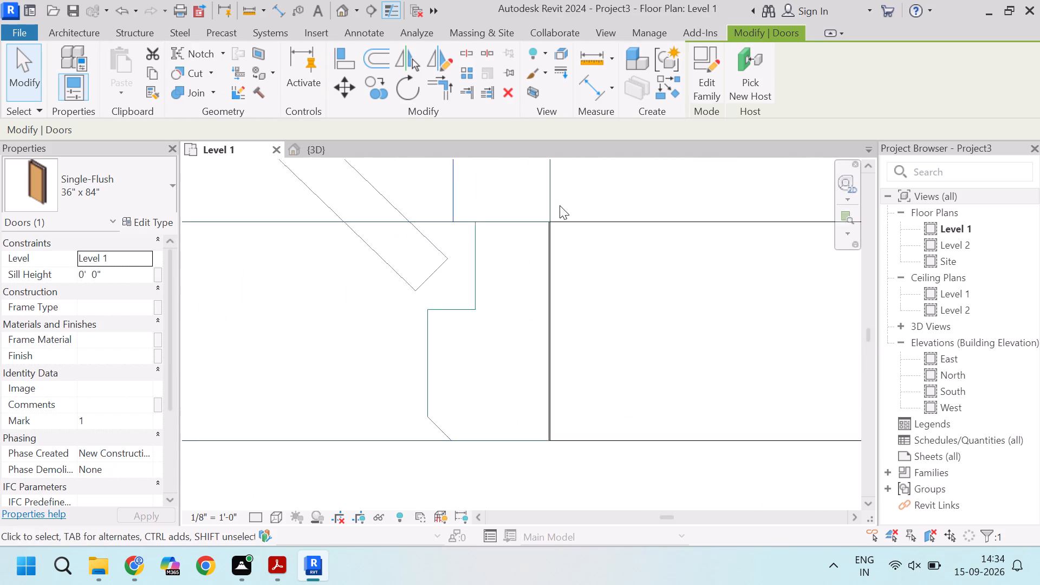
scroll(550, 216, "up", 4)
type("MV")
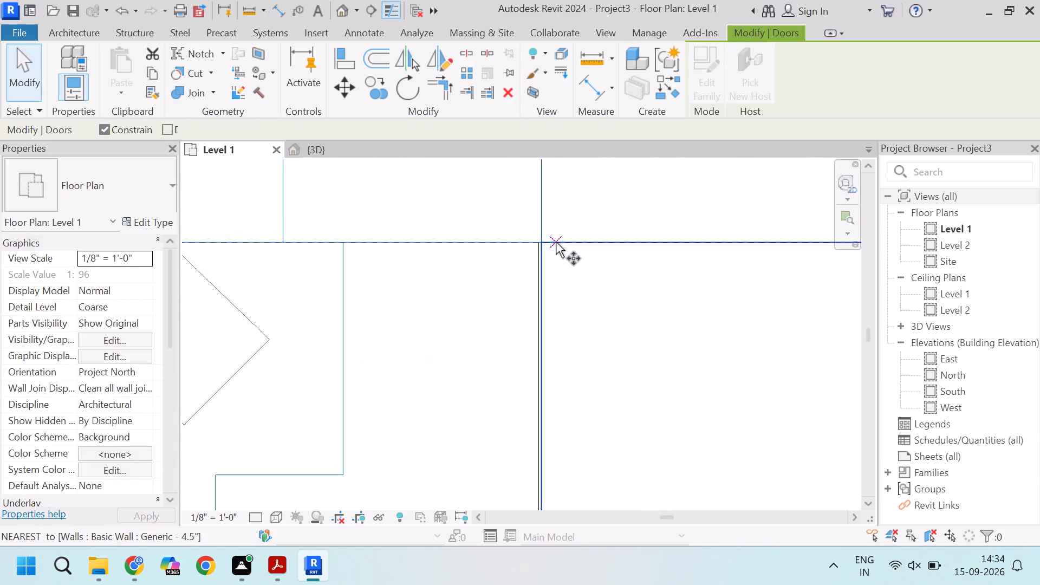
scroll(556, 243, "up", 7)
left_click(531, 237)
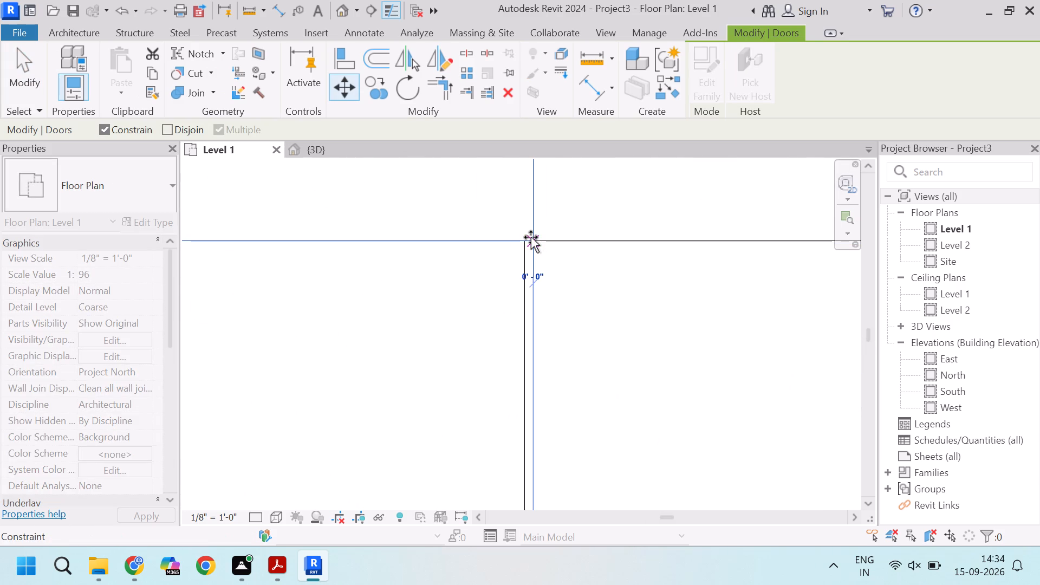
left_click(523, 238)
key("Escape")
scroll(343, 243, "down", 19)
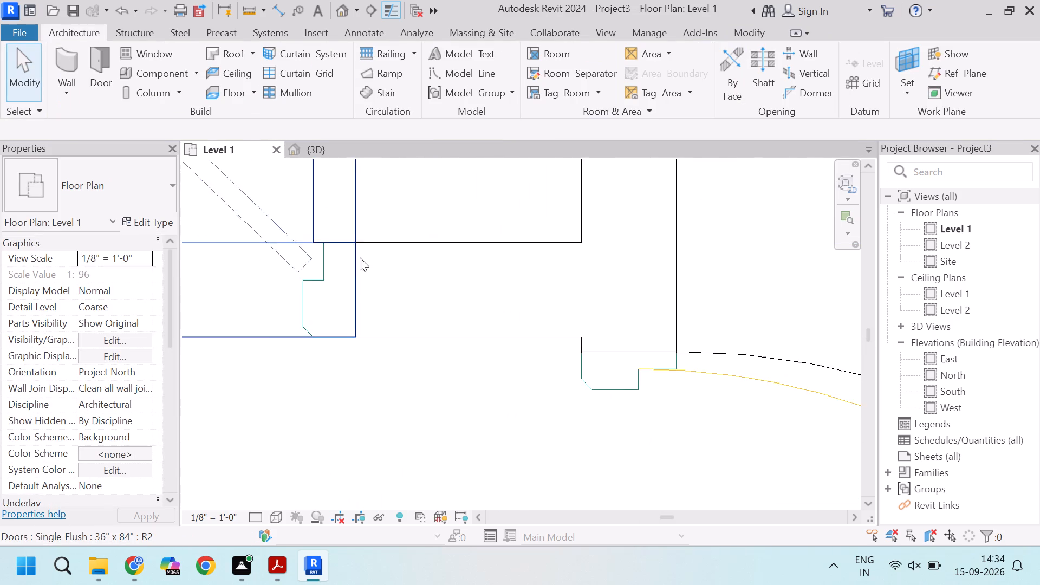
scroll(360, 257, "down", 15)
Move the C.Bedroom's D1 door slightly north so its edge lines up with the opening's south jamb in the CAD plan.
scroll(443, 286, "up", 5)
left_click(464, 277)
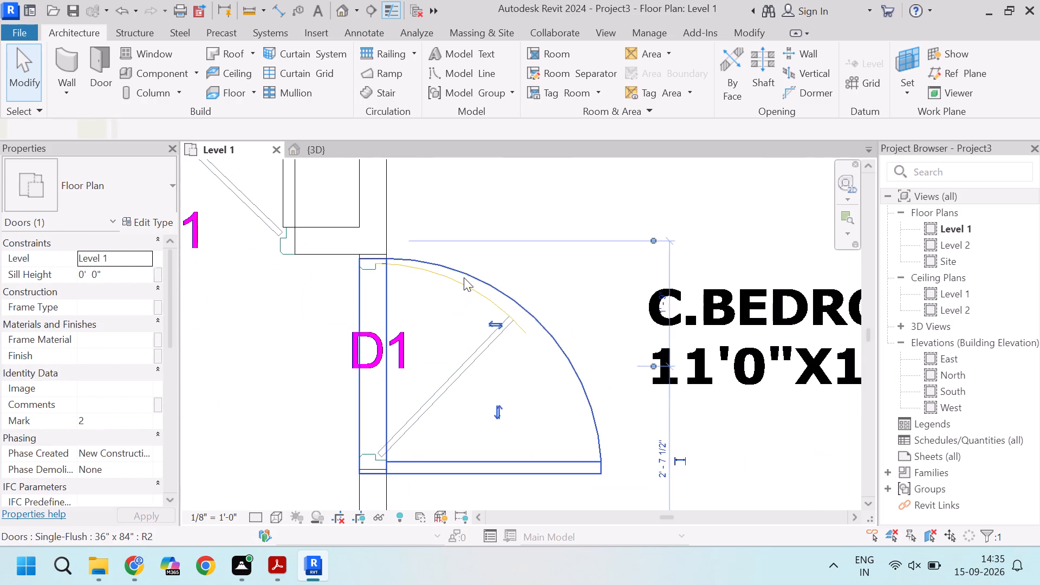
scroll(464, 277, "down", 5)
scroll(438, 337, "up", 9)
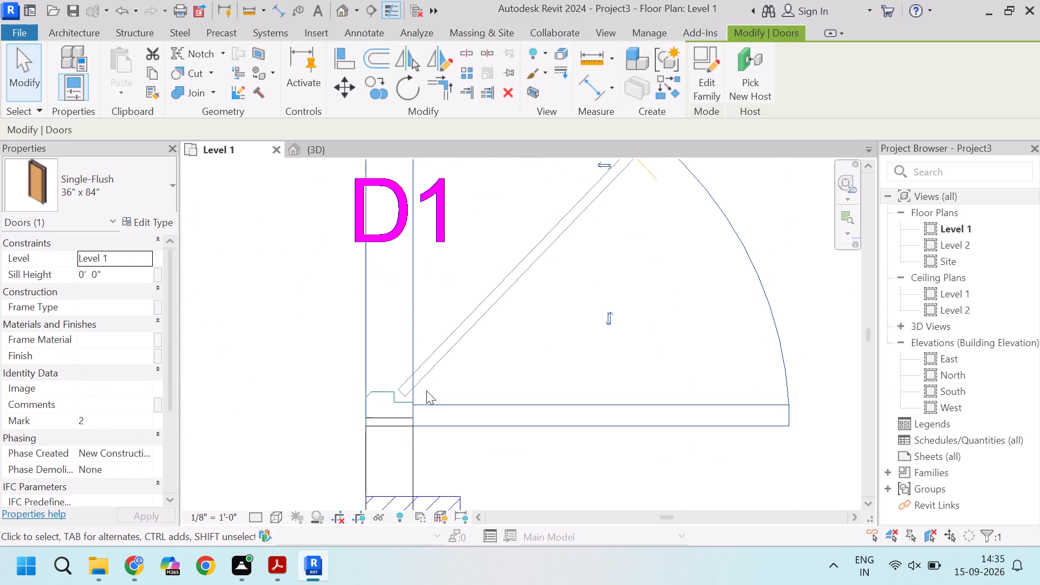
scroll(426, 391, "down", 5)
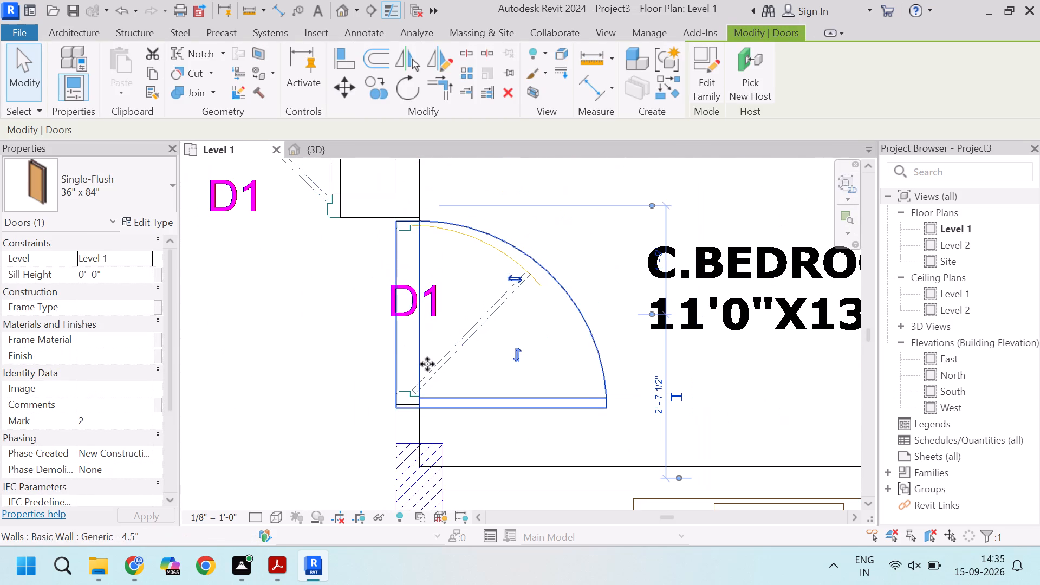
scroll(441, 382, "up", 3)
type("MC")
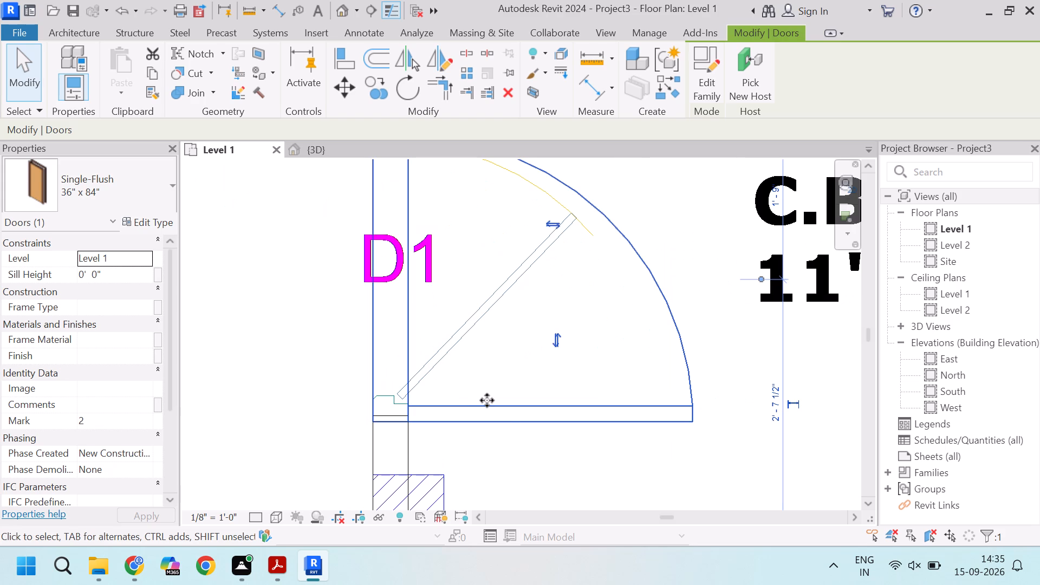
key("Escape")
left_click(454, 406)
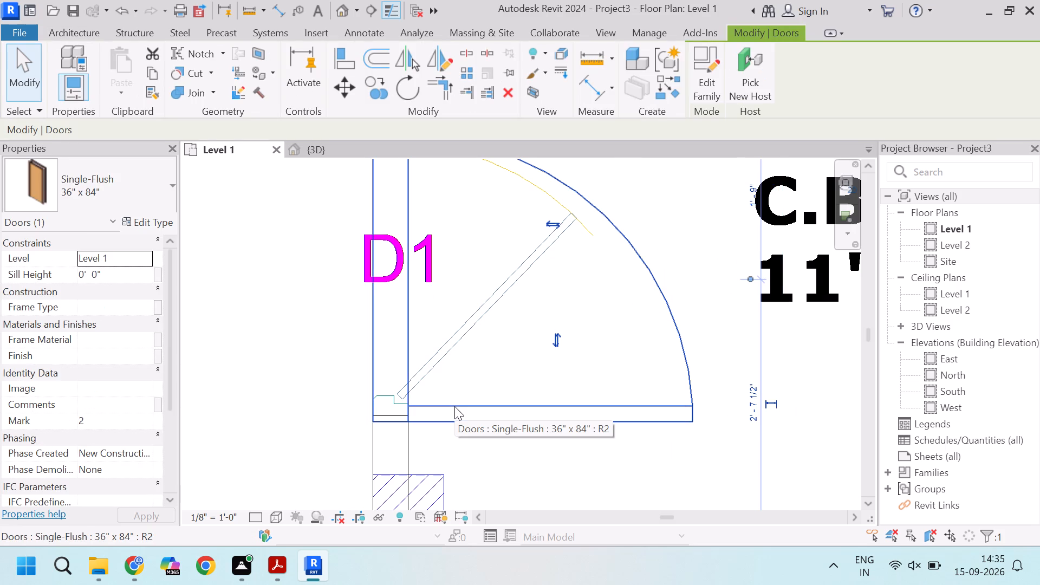
type("MV")
scroll(372, 413, "up", 5)
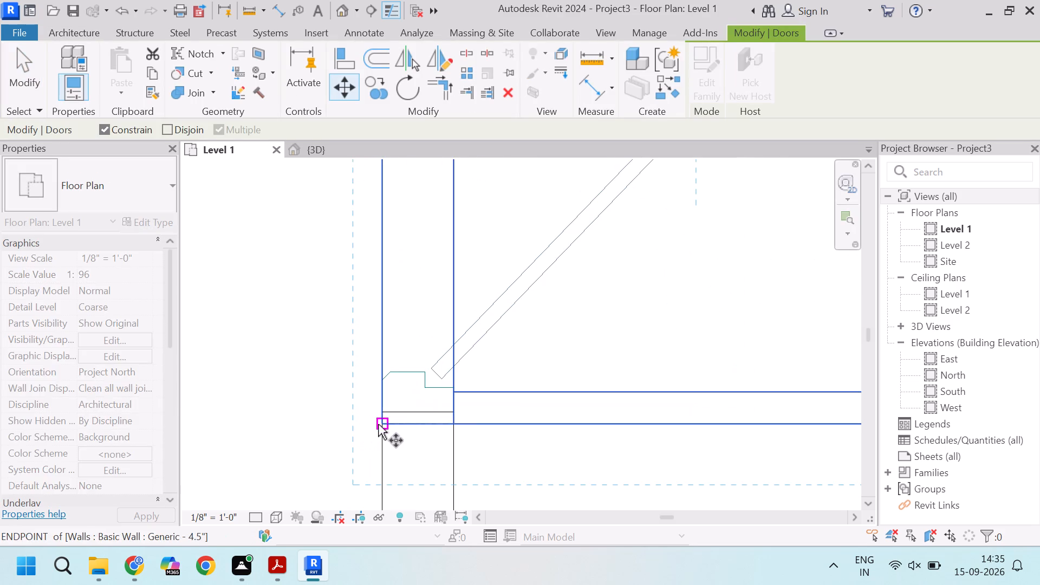
left_click(378, 424)
left_click(382, 413)
key("Escape")
scroll(424, 405, "down", 6)
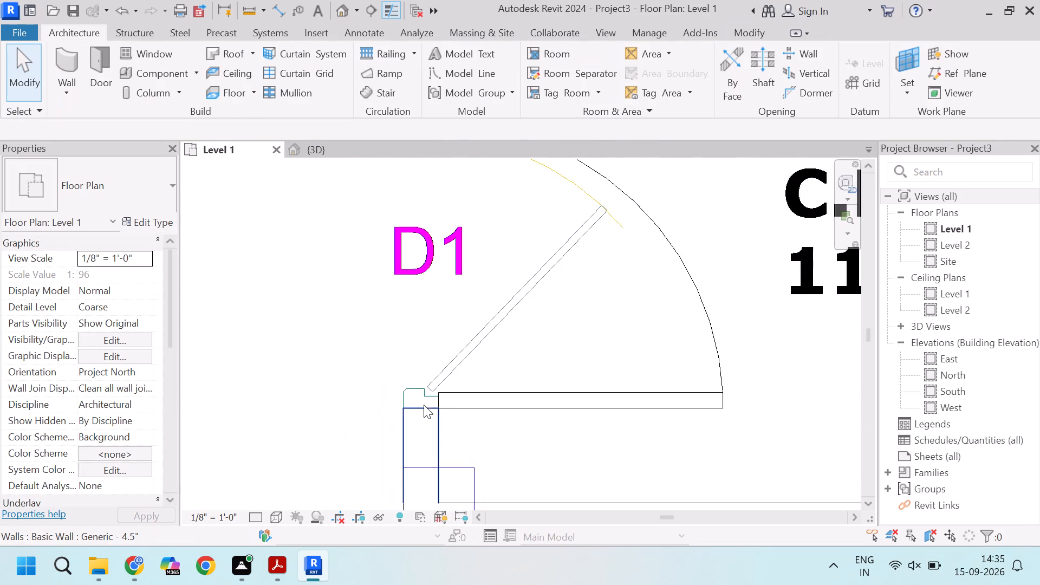
scroll(424, 405, "down", 10)
Move the 6'0"X4'6" Toilet's D2 door slightly south so its edge lines up with the opening's north jamb.
scroll(446, 347, "up", 4)
scroll(445, 384, "down", 10)
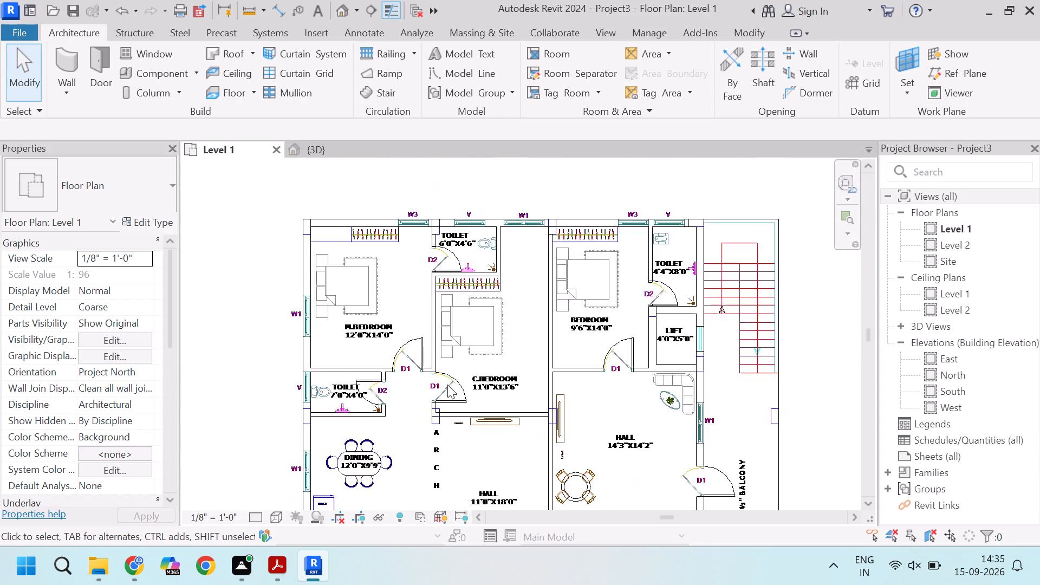
scroll(426, 299, "up", 3)
scroll(463, 257, "up", 8)
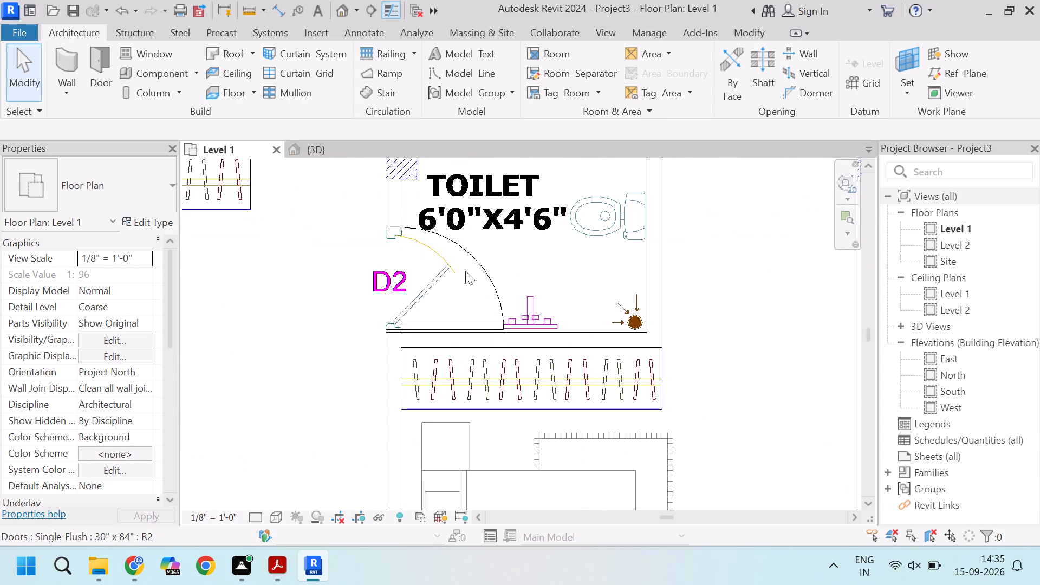
left_click(465, 271)
left_click(472, 264)
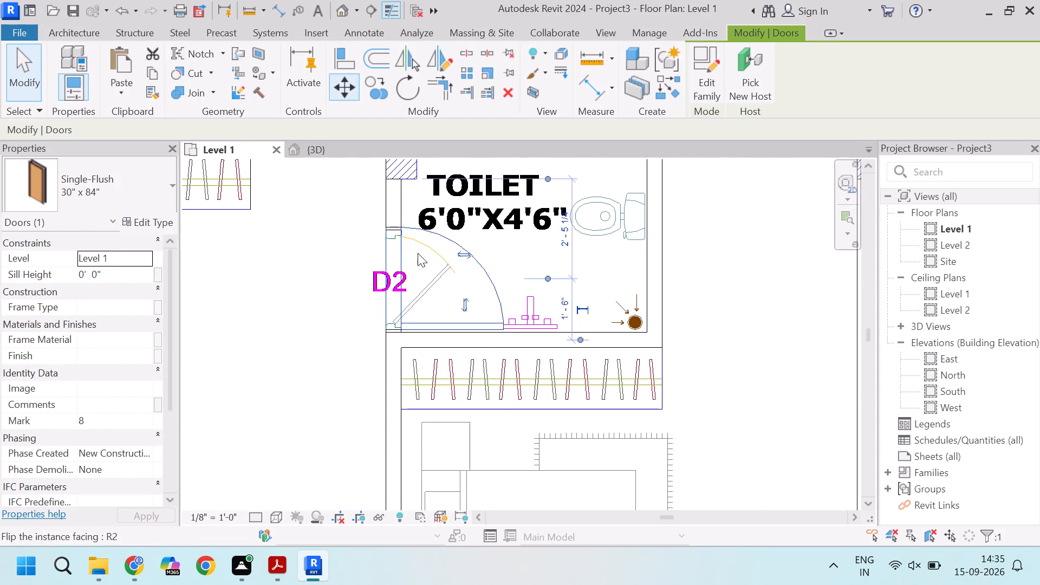
scroll(400, 243, "up", 8)
scroll(372, 203, "up", 3)
key("m")
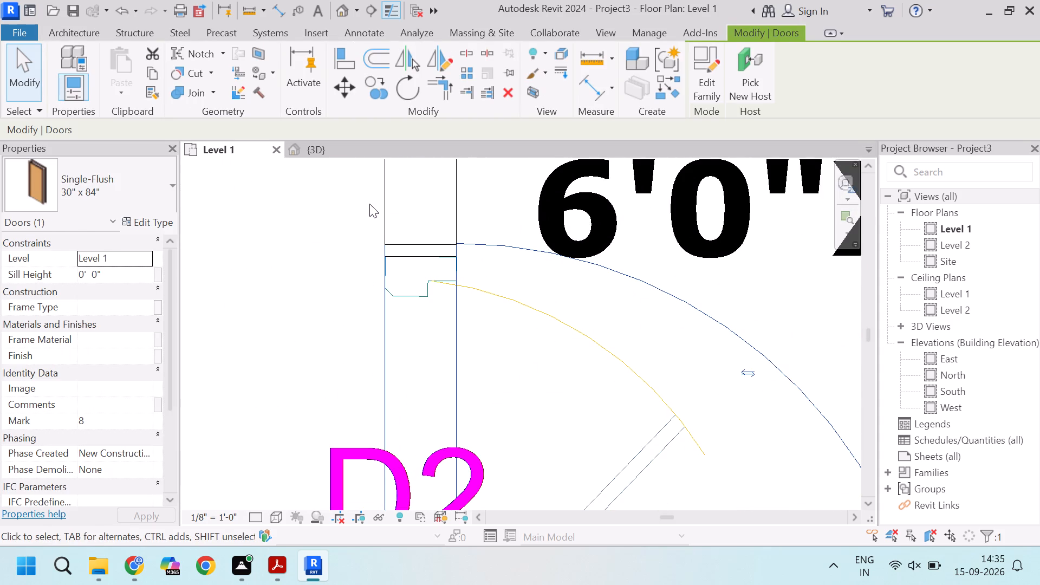
key("v")
key("Escape")
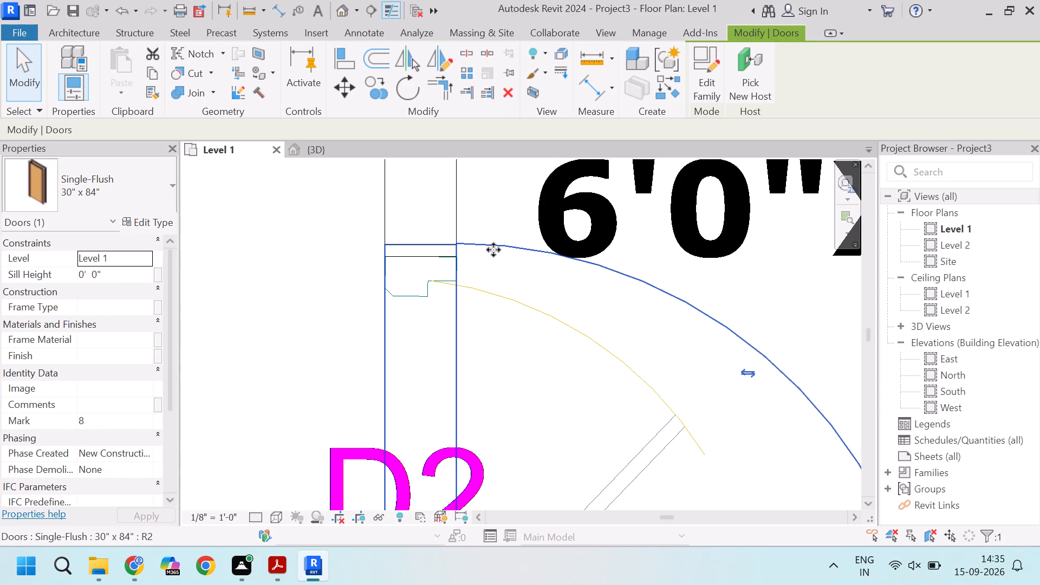
key("Escape")
left_click(486, 243)
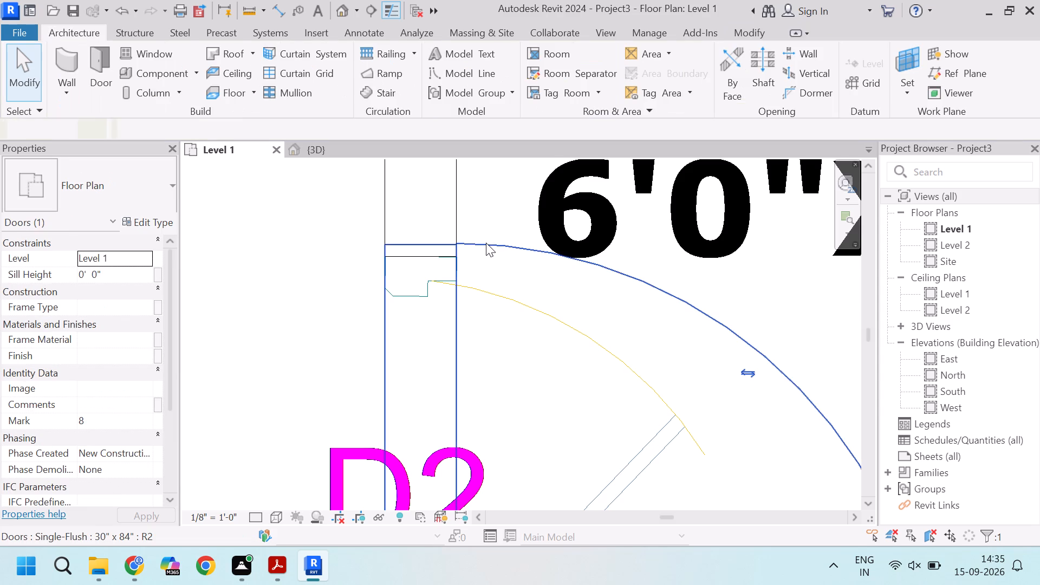
type("MV")
scroll(371, 245, "up", 4)
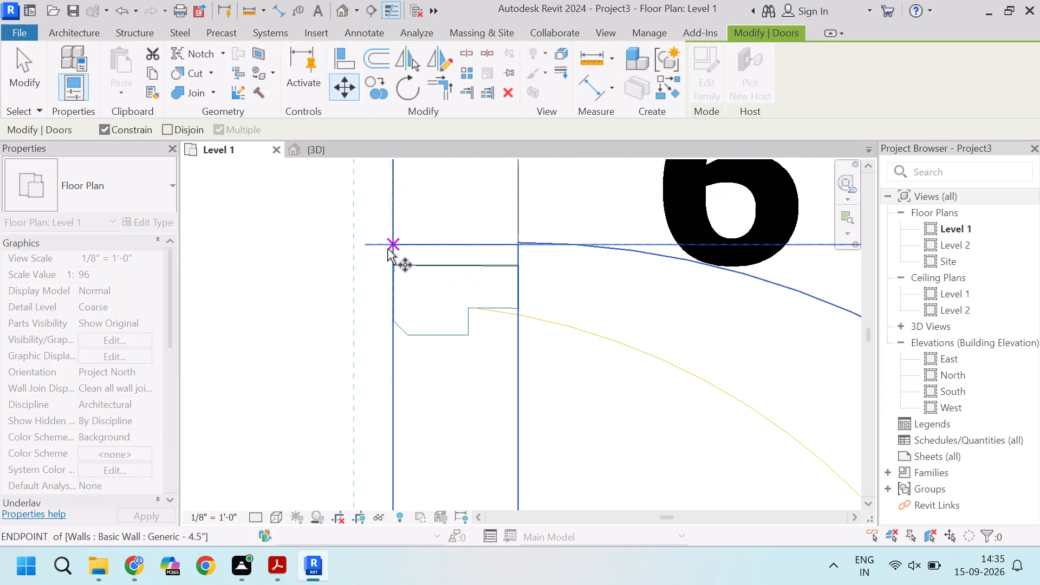
left_click(388, 245)
left_click(388, 265)
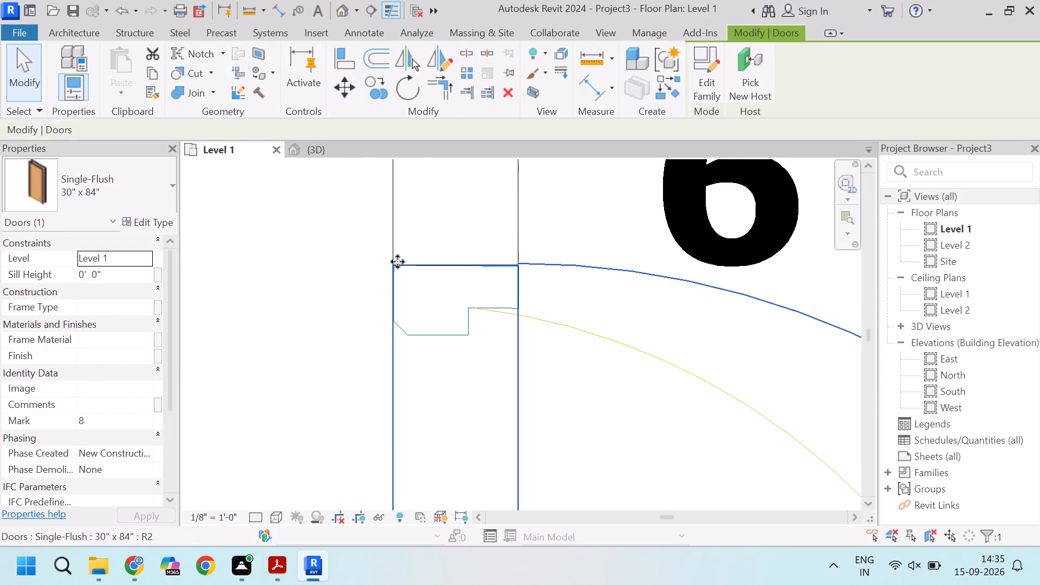
key("Escape")
scroll(393, 229, "down", 14)
scroll(409, 274, "up", 3)
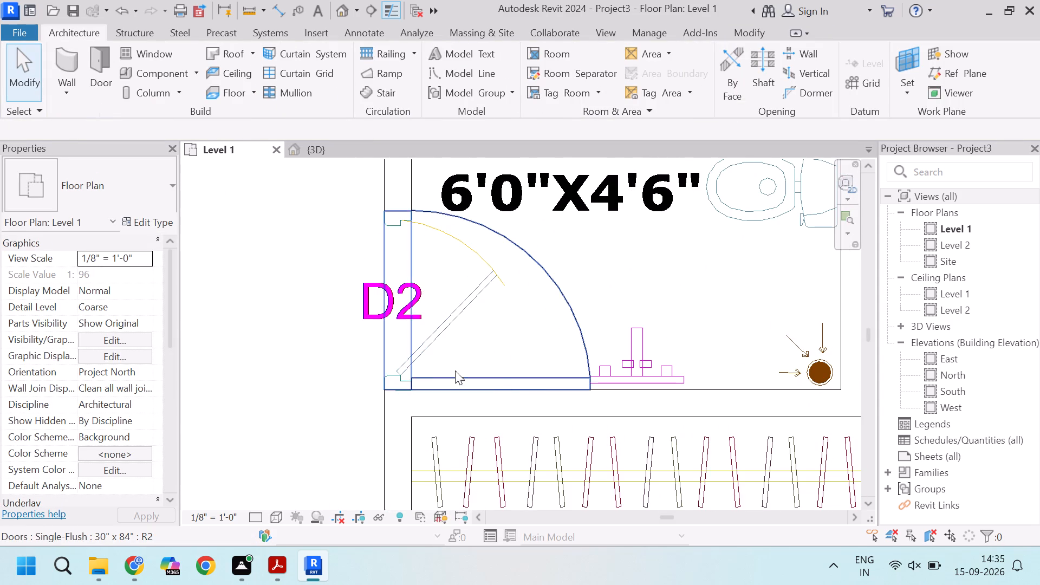
scroll(412, 365, "up", 1)
key("Escape")
key("Escape")
key("Escape")
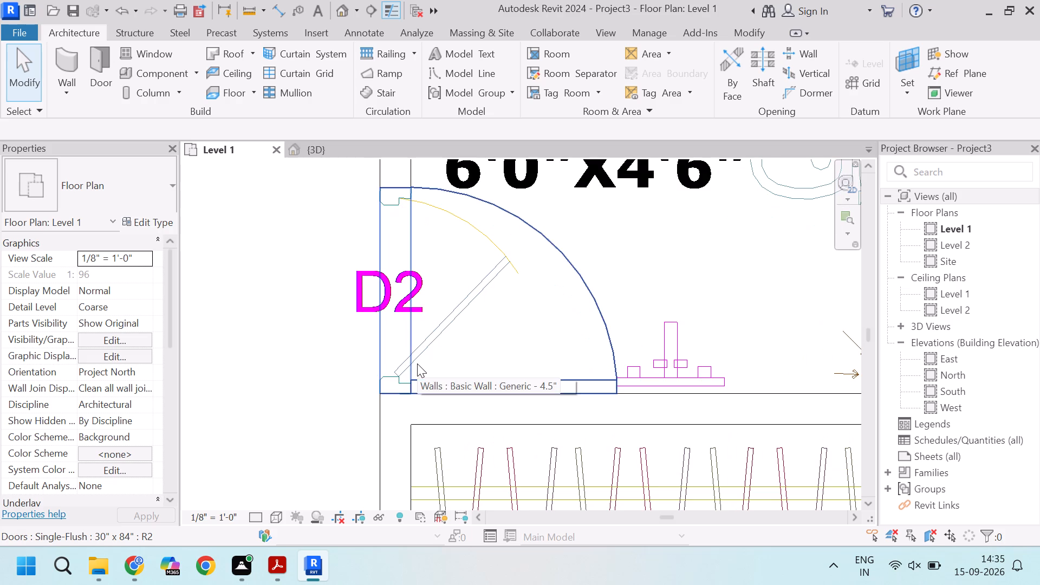
Move the 4'4"X8'0" Toilet's D2 door about 1/2" south to line up with the opening's south jamb.
scroll(415, 348, "down", 11)
scroll(473, 338, "down", 6)
scroll(585, 337, "up", 4)
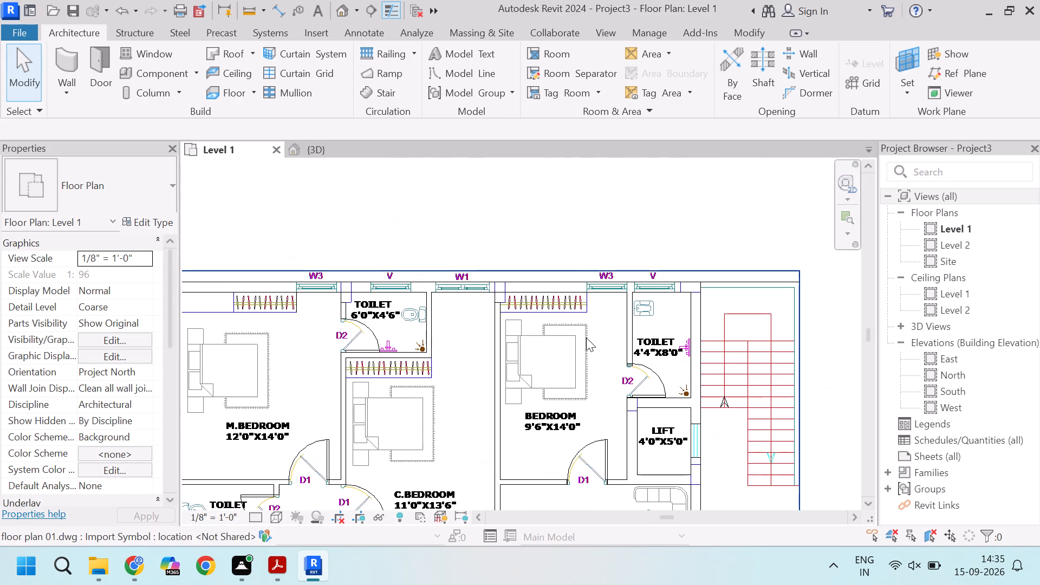
scroll(536, 314, "down", 5)
scroll(601, 322, "up", 9)
scroll(569, 367, "up", 3)
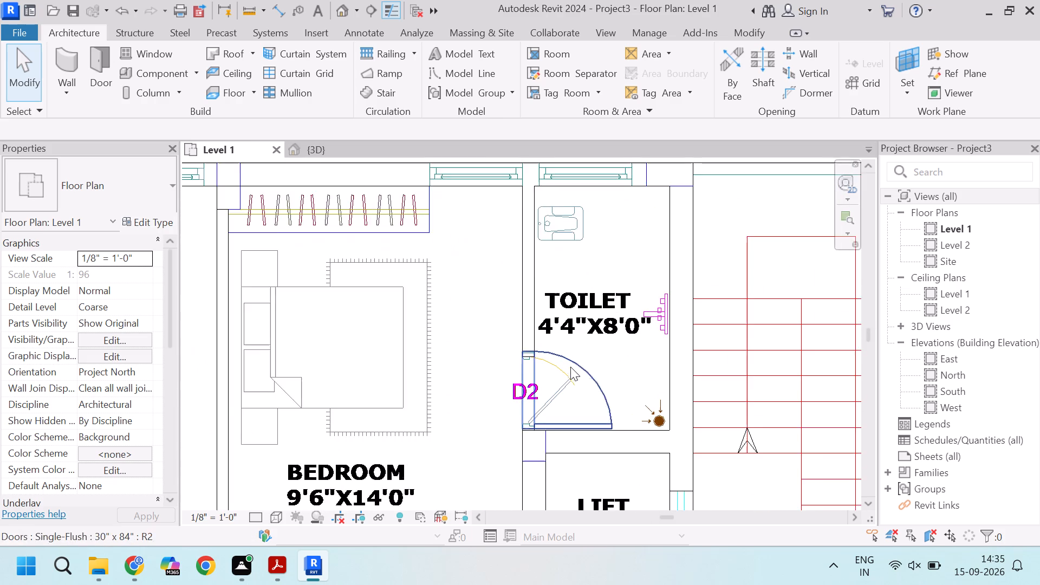
left_click(582, 379)
left_click(593, 376)
scroll(561, 409, "up", 6)
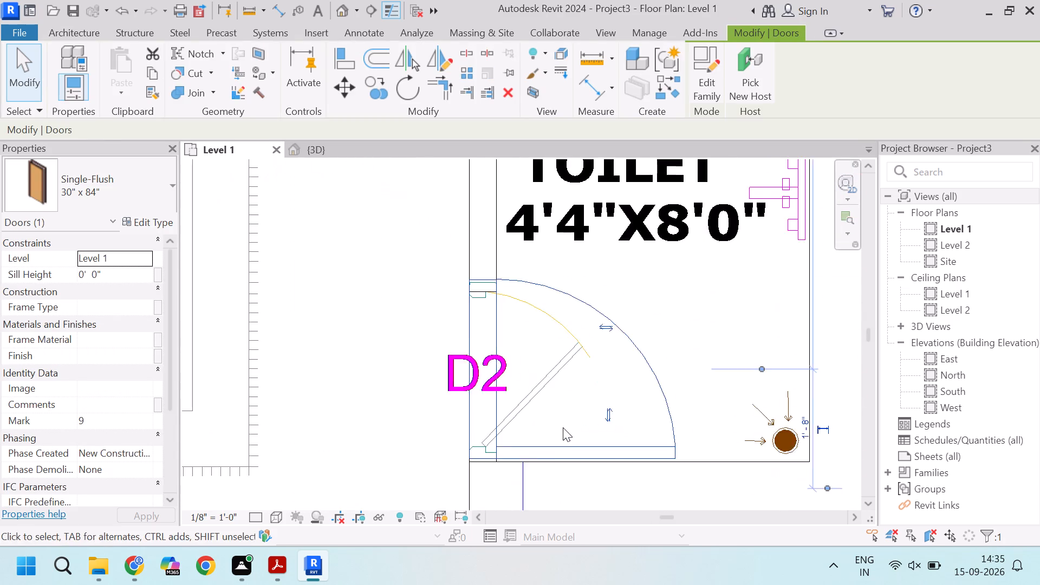
scroll(526, 459, "up", 5)
scroll(414, 466, "up", 5)
type("MV")
left_click(354, 473)
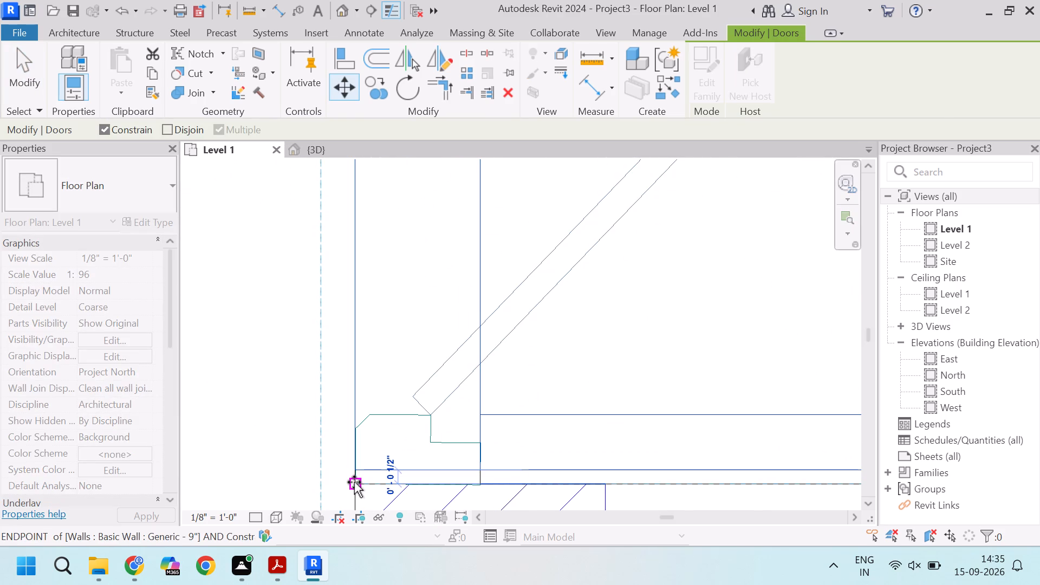
left_click(354, 482)
key("Escape")
key("Escape")
Move the 9'6"X14'0" Bedroom's D1 door slightly west so its edge lines up with the opening's east jamb.
scroll(473, 344, "down", 17)
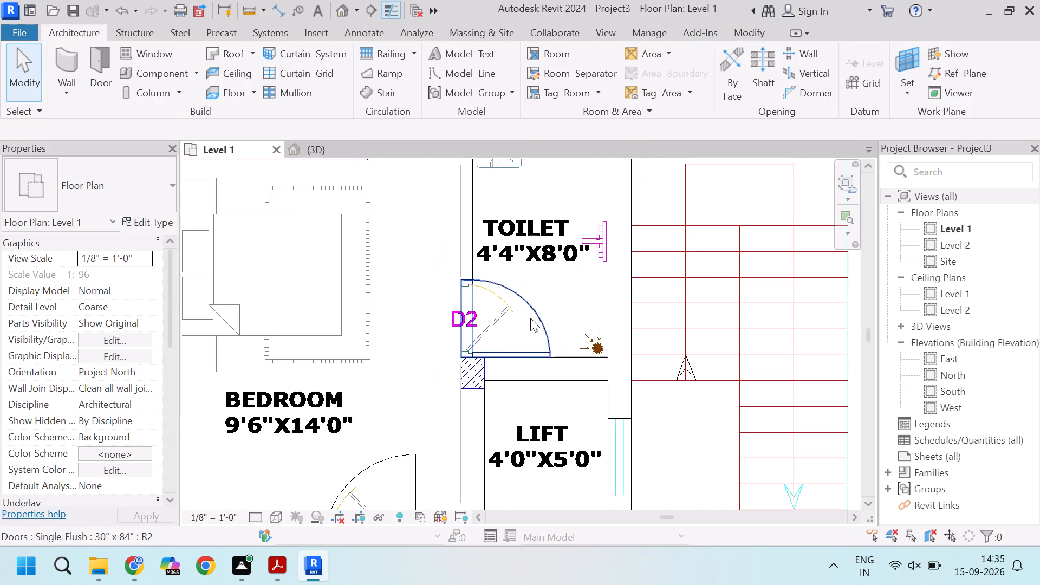
scroll(530, 318, "down", 3)
scroll(357, 354, "down", 3)
scroll(401, 407, "up", 9)
scroll(459, 443, "up", 2)
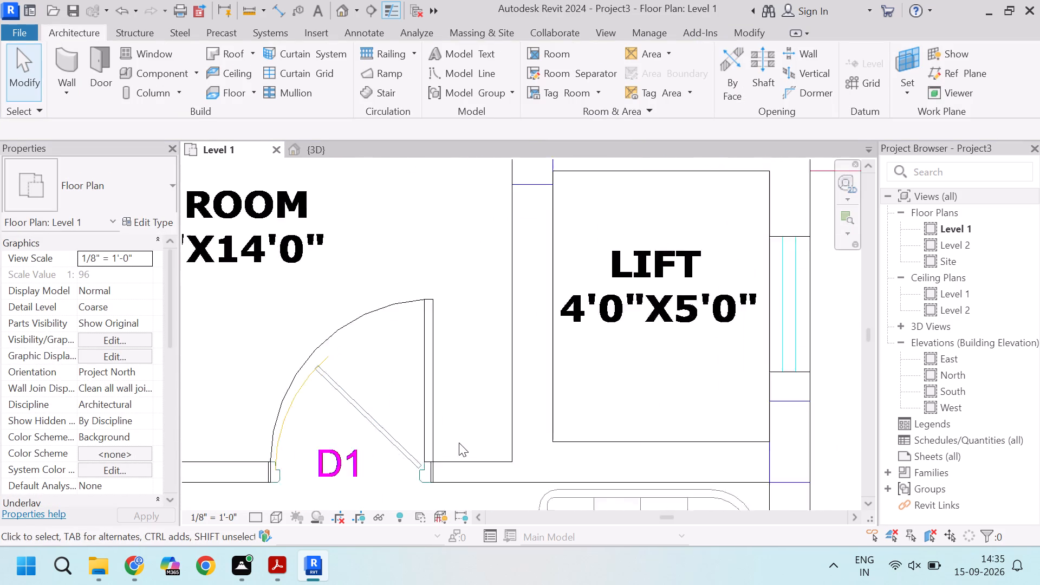
scroll(459, 443, "up", 2)
left_click(418, 416)
scroll(481, 307, "down", 5)
scroll(434, 397, "up", 4)
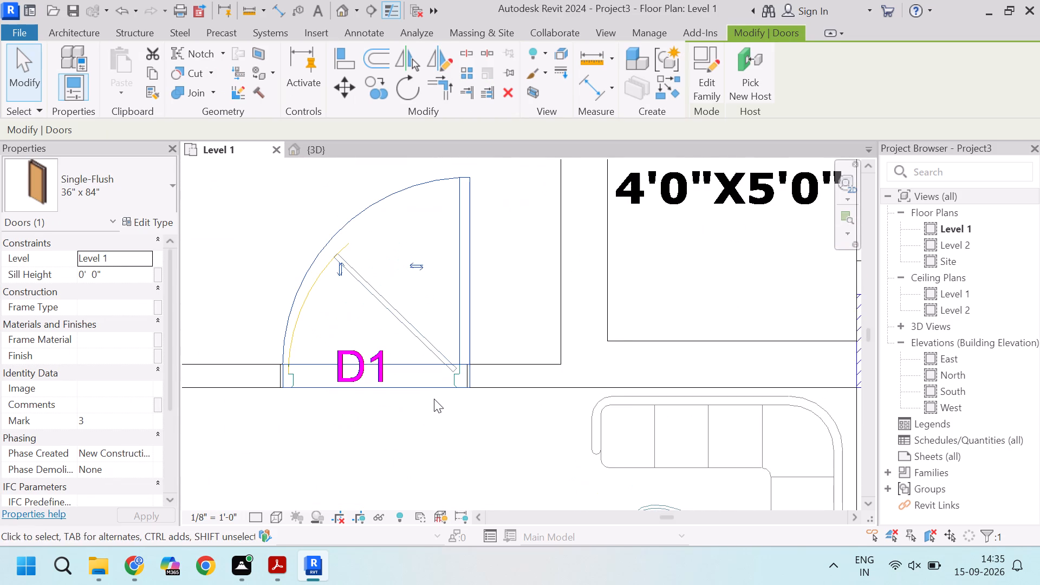
type("MV")
scroll(423, 434, "up", 4)
scroll(469, 391, "up", 4)
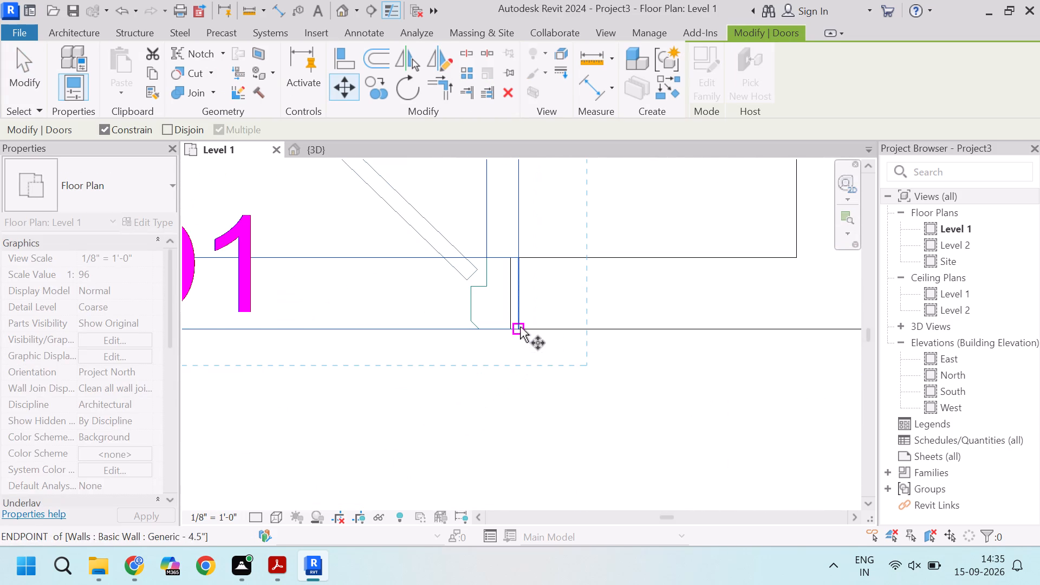
left_click(520, 327)
left_click(506, 329)
key("Escape")
key("Escape")
scroll(448, 342, "down", 7)
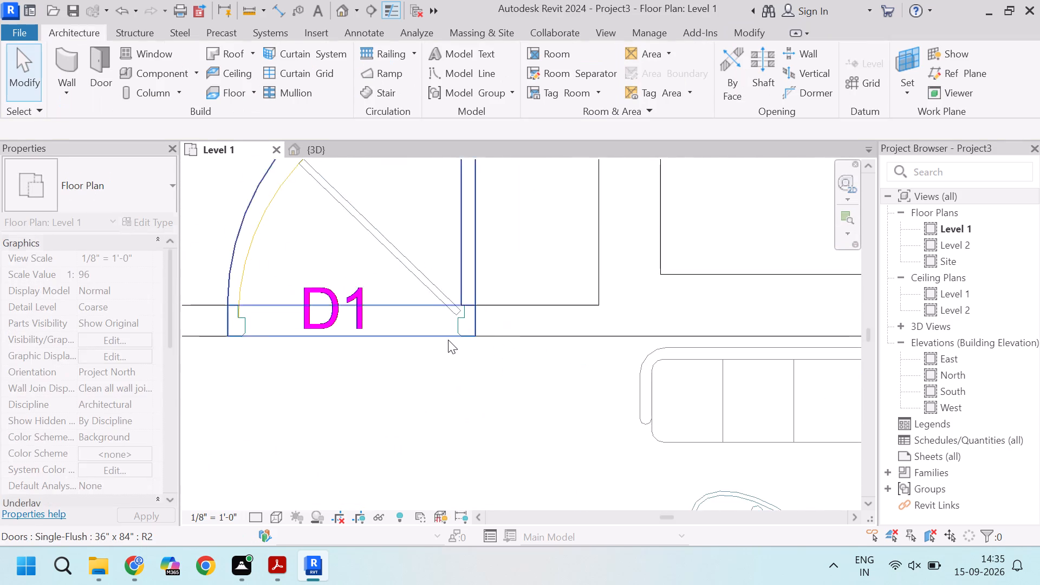
Flip the D1 door between the 14'3"X14'2" Hall and the 7'4½" balcony so it swings into the hall.
scroll(448, 340, "down", 12)
scroll(565, 341, "down", 6)
scroll(549, 395, "up", 5)
scroll(601, 368, "down", 5)
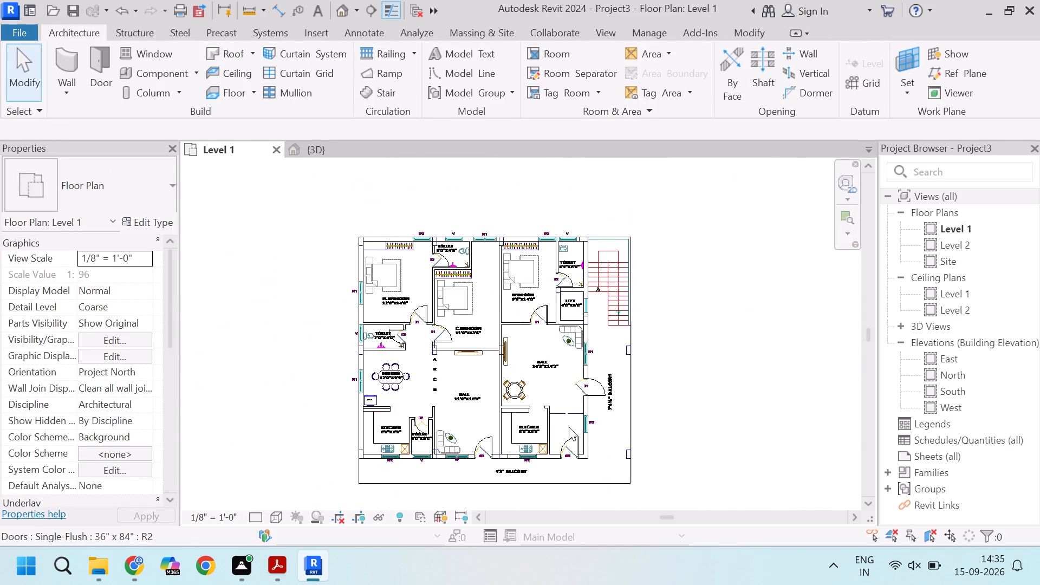
scroll(574, 419, "up", 4)
scroll(614, 377, "up", 4)
left_click(628, 369)
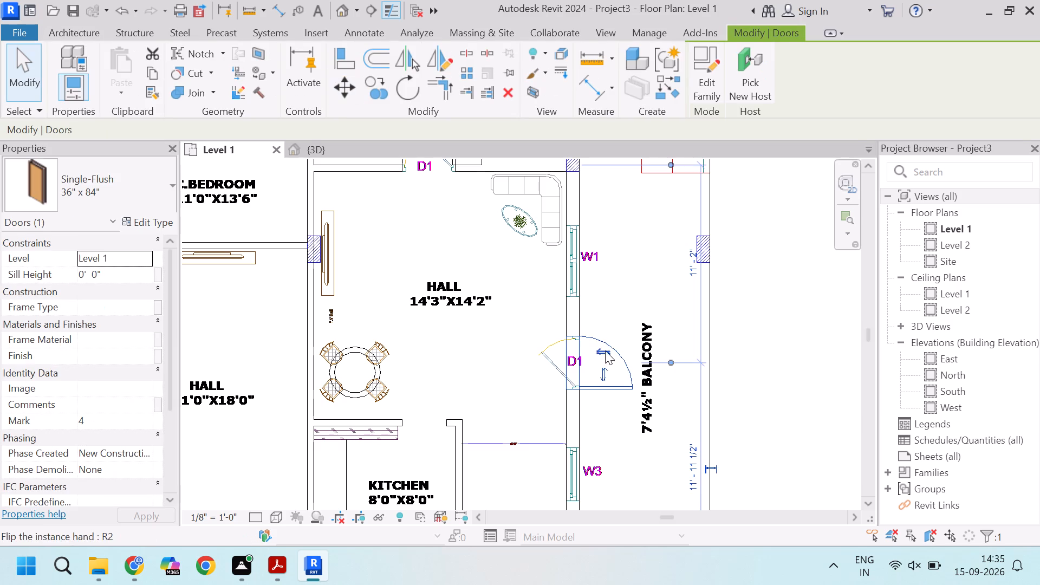
left_click(605, 350)
key("Escape")
key("Escape")
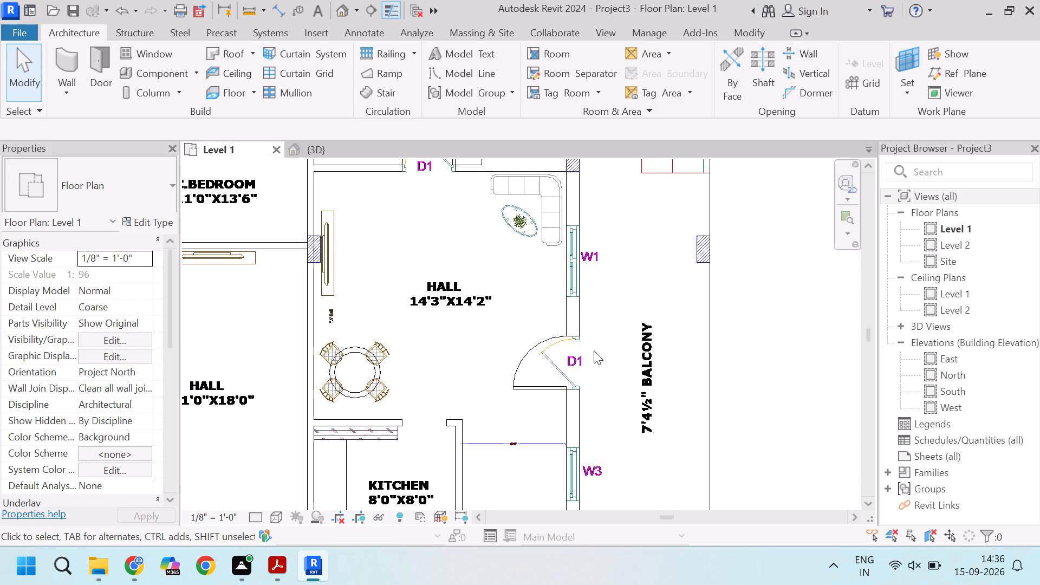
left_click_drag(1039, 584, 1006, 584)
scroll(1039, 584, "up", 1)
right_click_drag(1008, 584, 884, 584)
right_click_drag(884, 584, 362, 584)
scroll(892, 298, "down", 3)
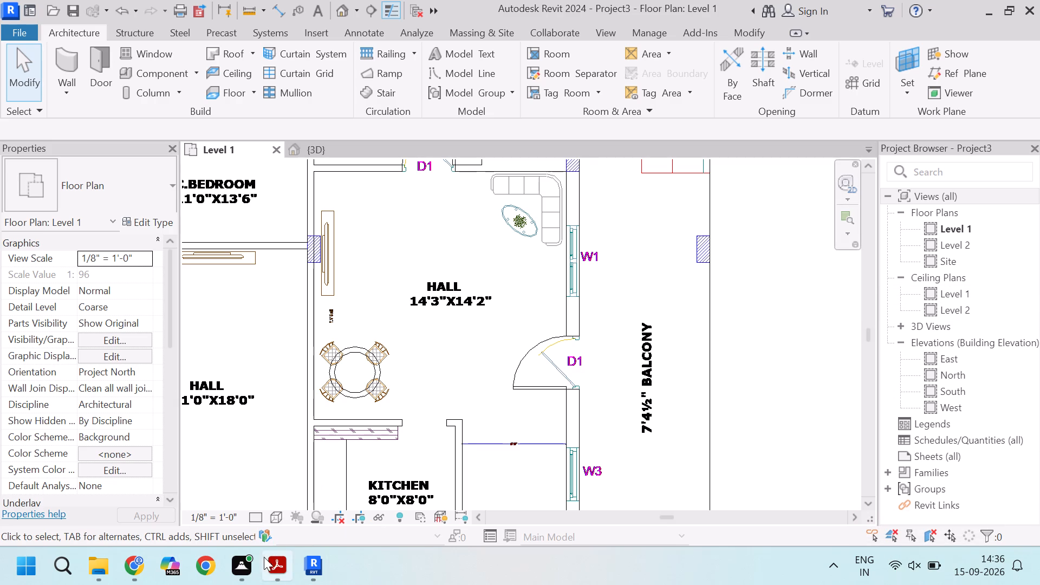
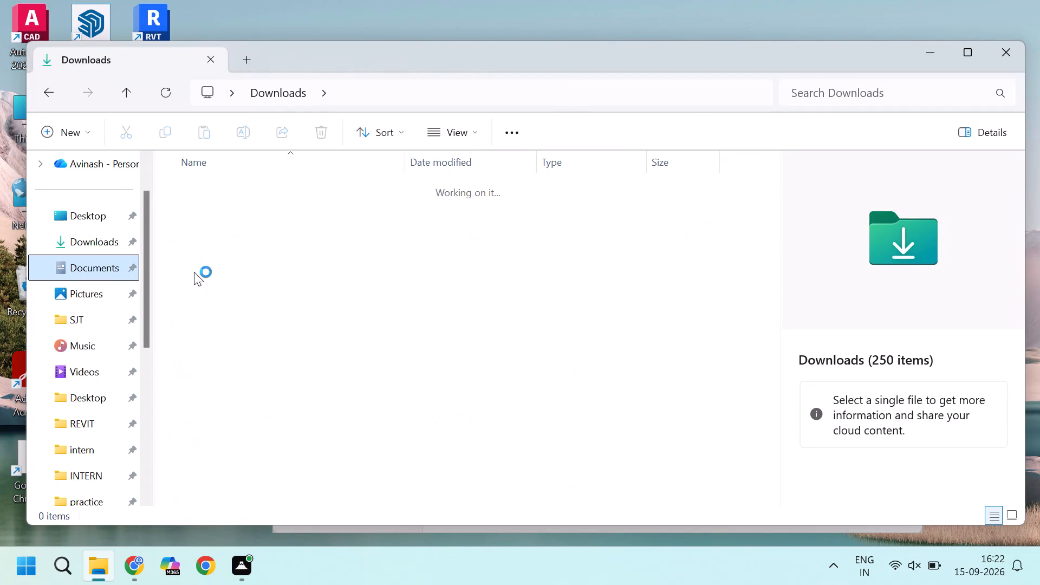
In File Explorer, browse to the INTERN folder within 1 CAD DESK > REVIT on DATA (D:) and open the Project3 Revit project.
scroll(276, 263, "down", 5)
scroll(257, 313, "down", 2)
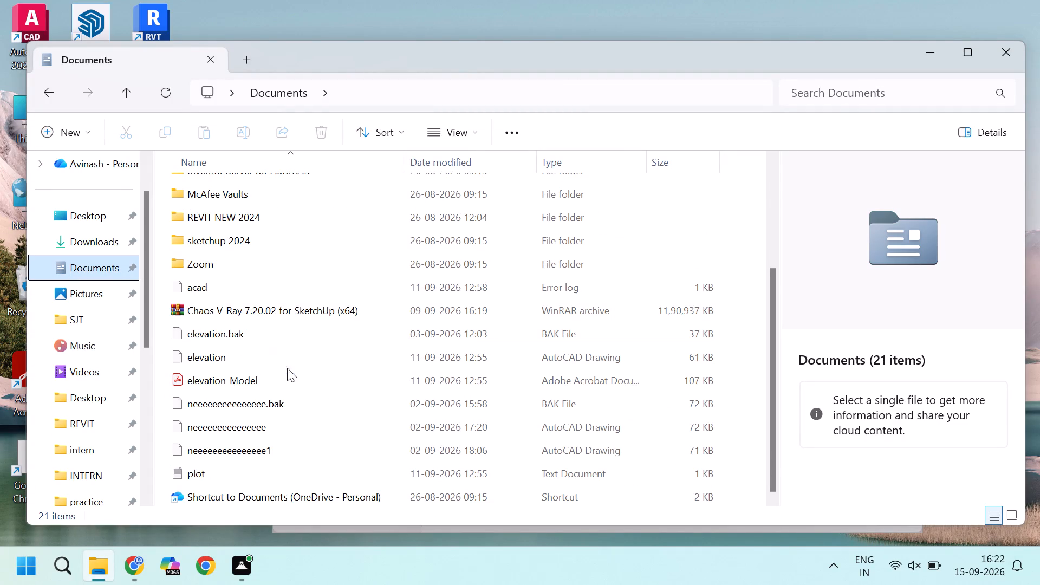
scroll(283, 388, "up", 4)
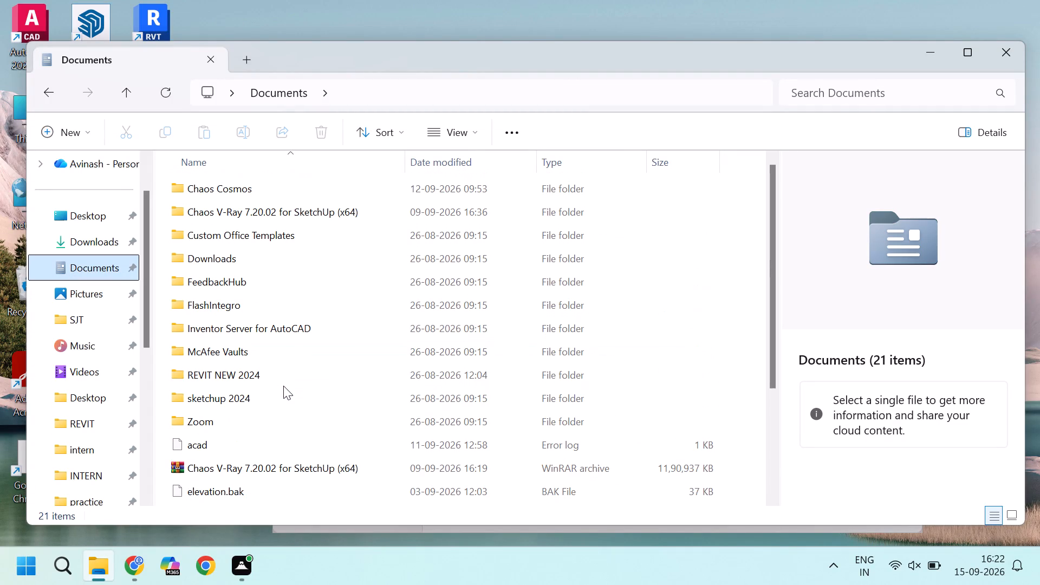
scroll(278, 377, "up", 3)
scroll(77, 391, "down", 6)
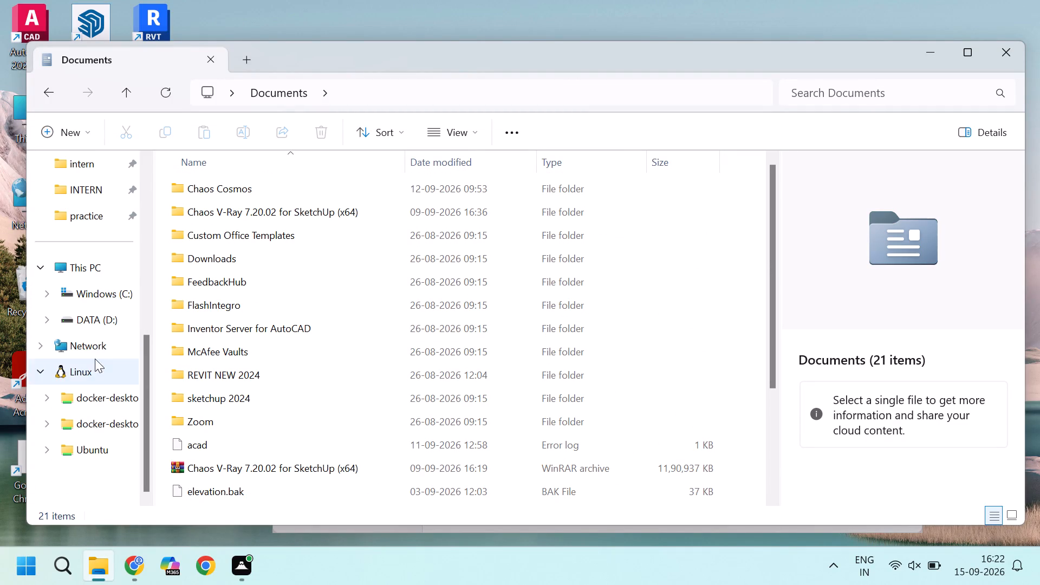
scroll(81, 242, "up", 1)
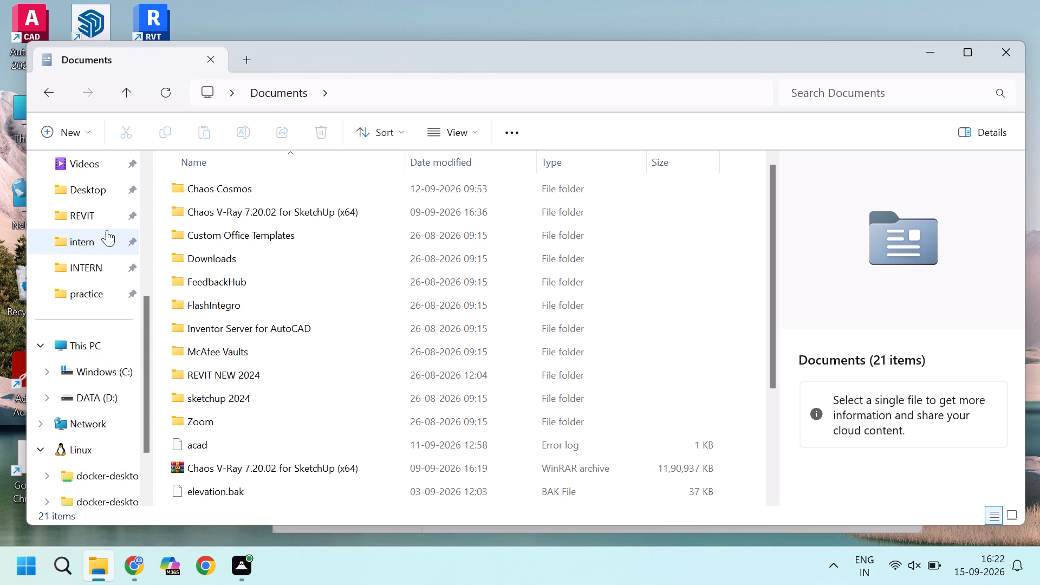
left_click(88, 216)
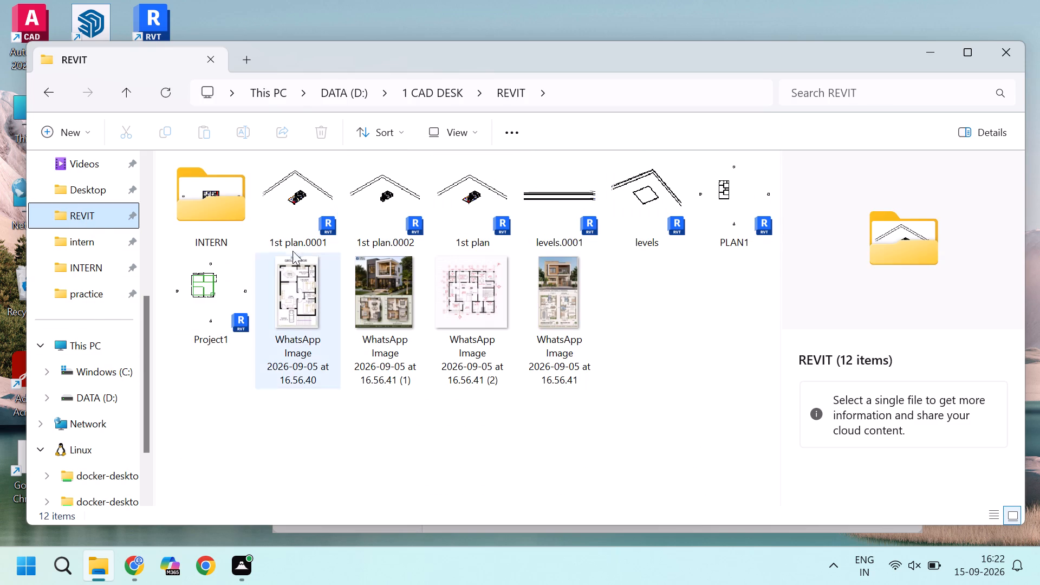
double_click(218, 194)
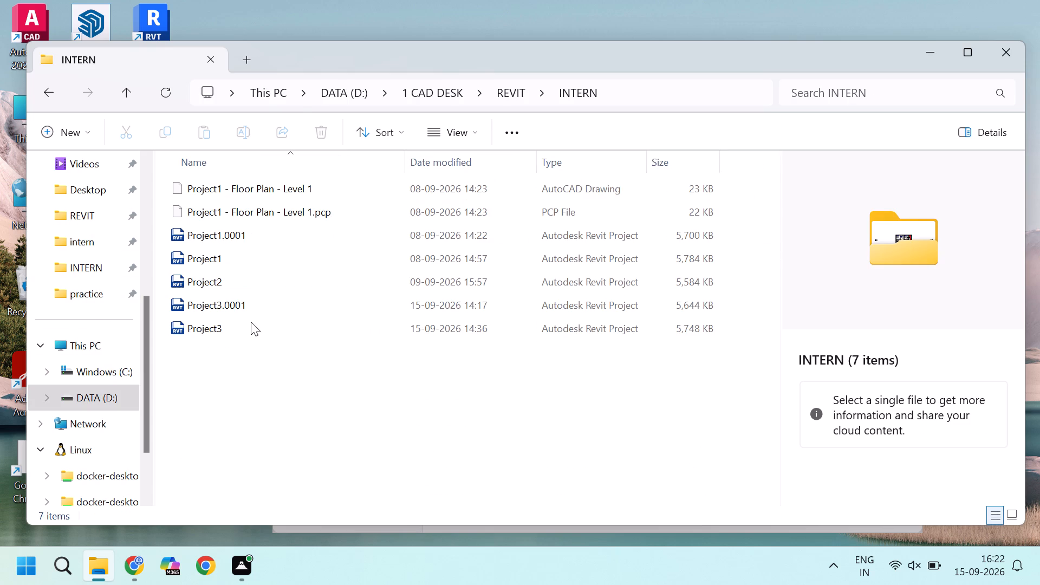
double_click(257, 329)
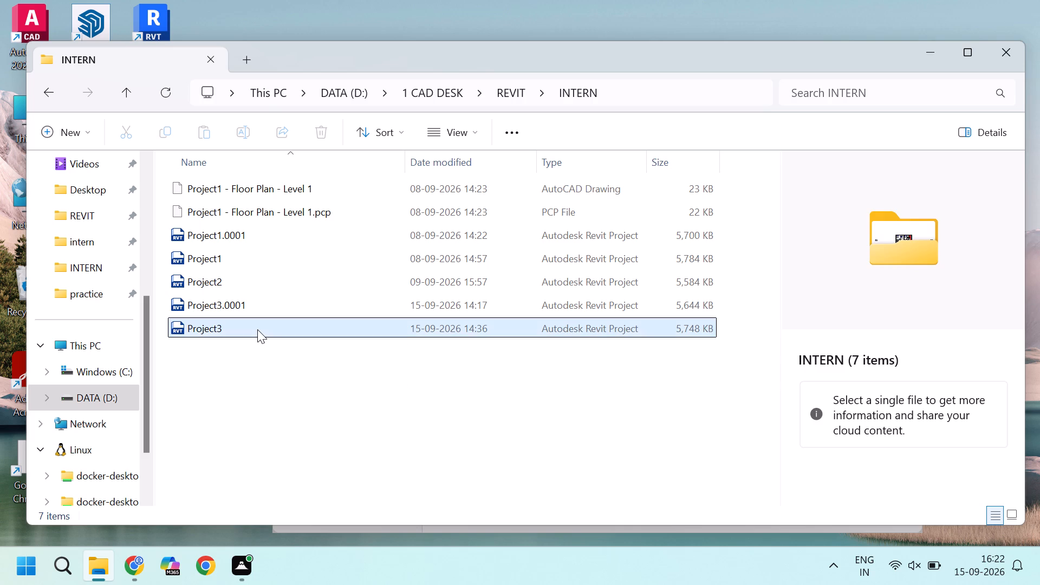
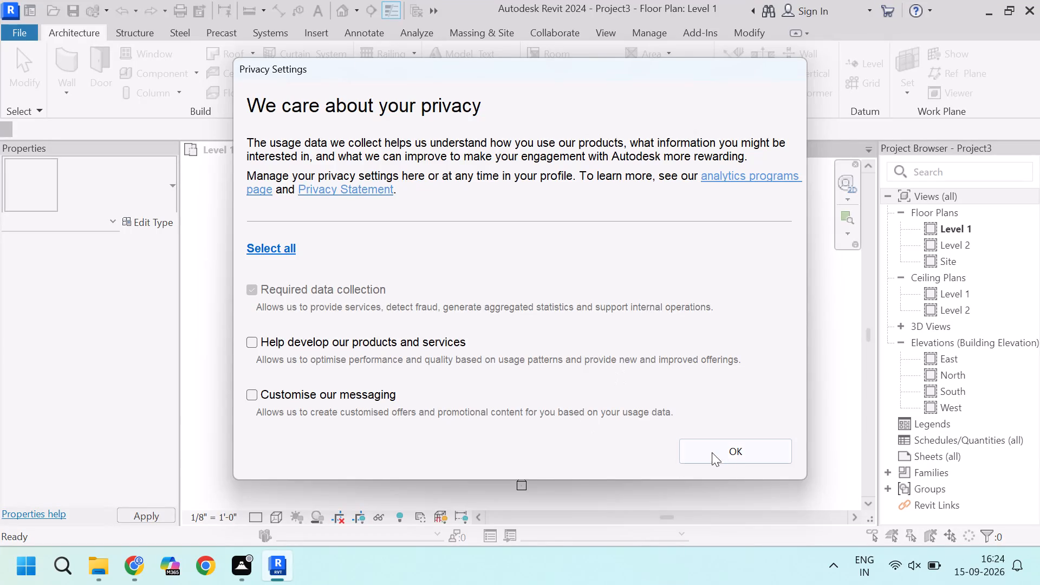
Accept the privacy settings with only required data collection enabled.
left_click(727, 453)
Open the default 3D view of the building and examine the walls and doors modelled so far.
scroll(506, 308, "up", 5)
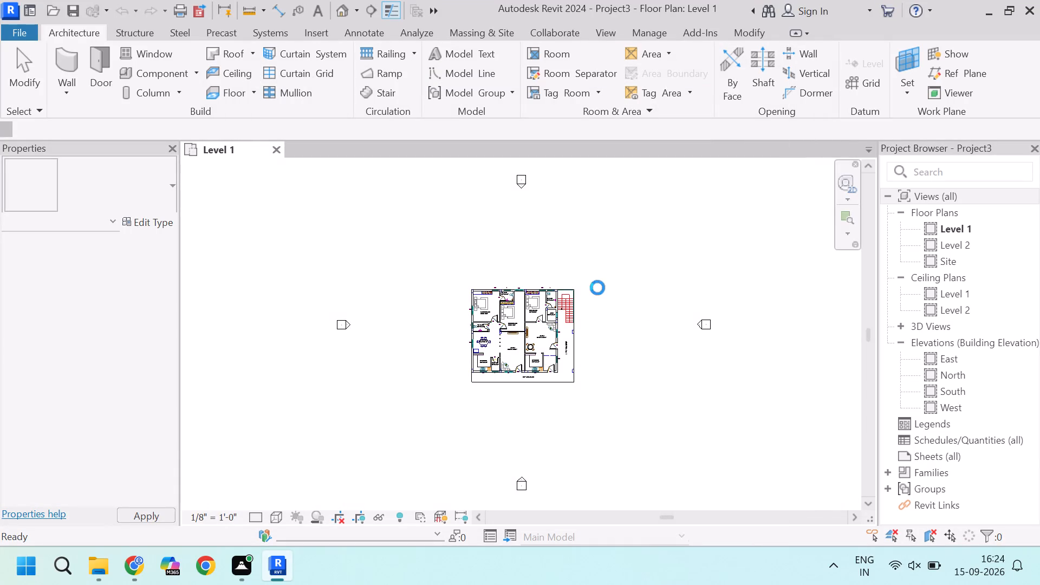
scroll(525, 296, "up", 3)
scroll(574, 294, "up", 1)
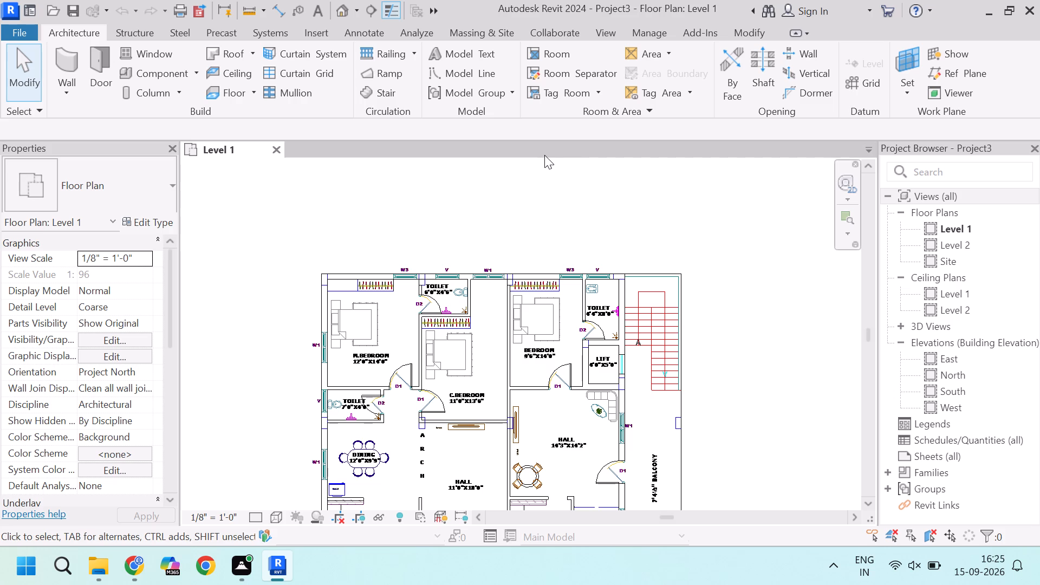
scroll(568, 326, "down", 4)
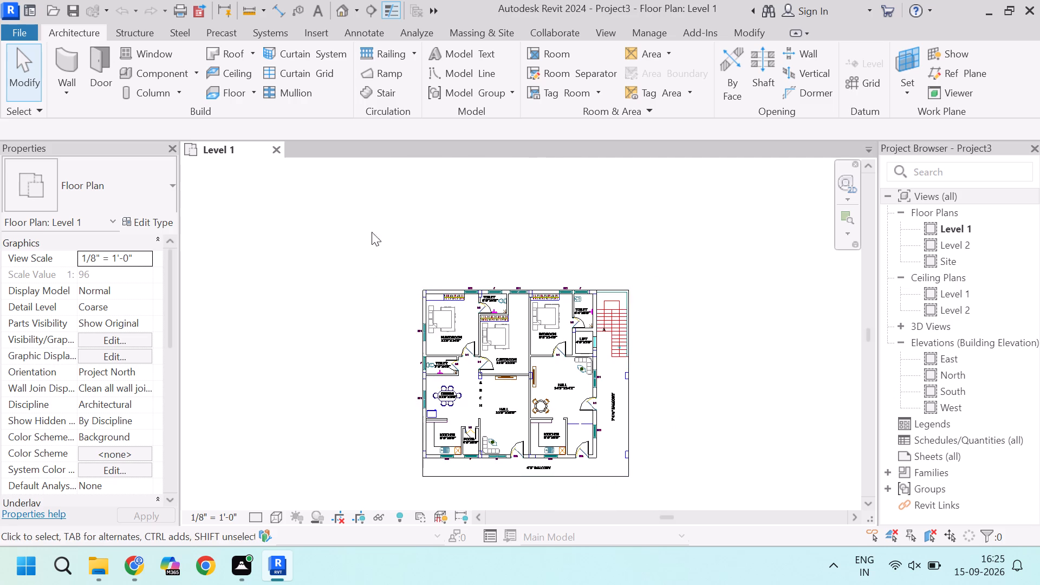
left_click(339, 11)
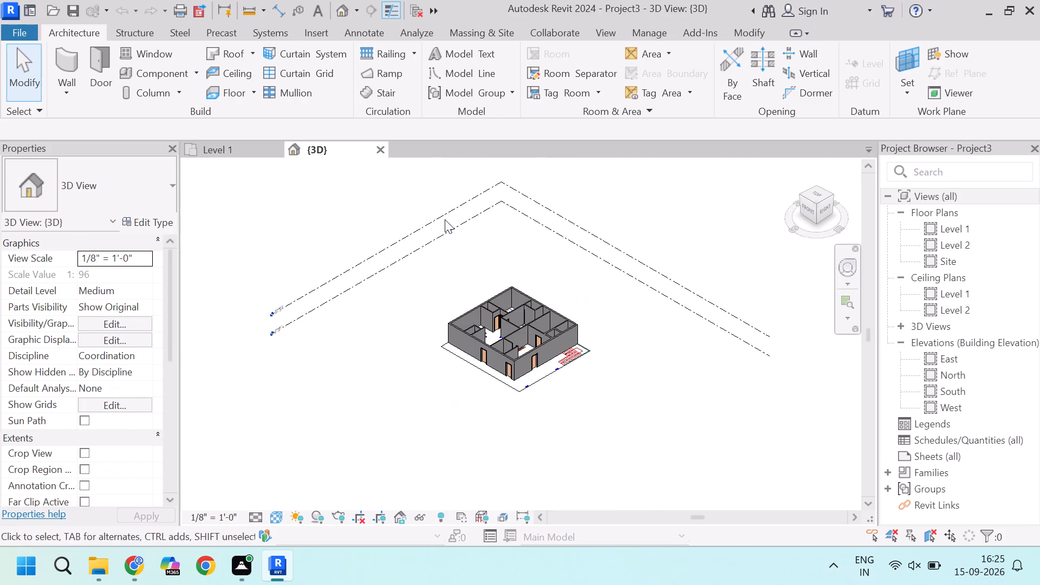
scroll(543, 290, "up", 12)
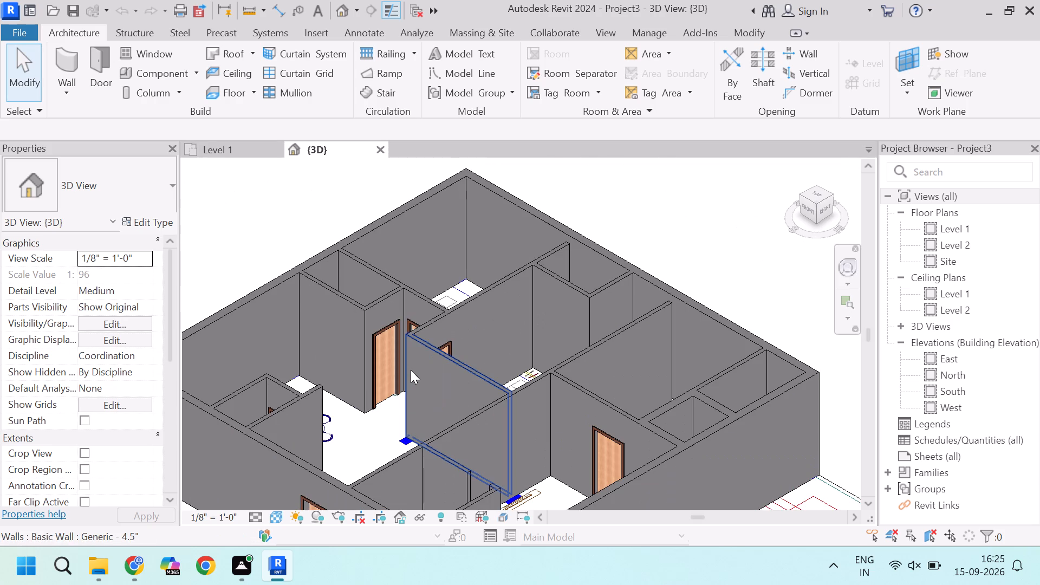
Examine the rooms, doors and window openings on the Level 1 floor plan and compare them with the 3D model.
left_click(201, 143)
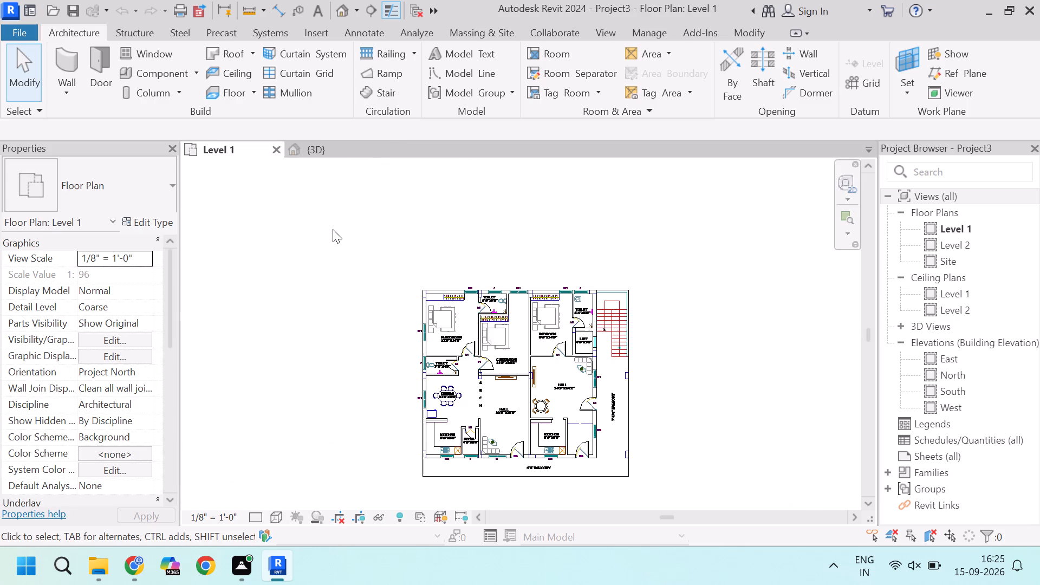
scroll(580, 317, "up", 4)
scroll(508, 340, "up", 3)
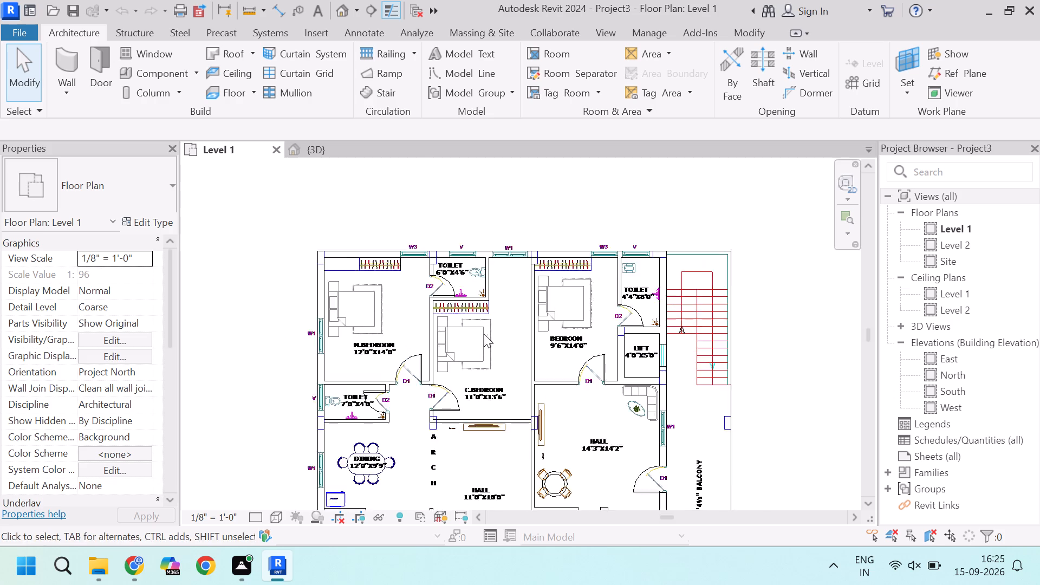
scroll(442, 310, "down", 2)
scroll(431, 362, "up", 3)
scroll(437, 331, "down", 3)
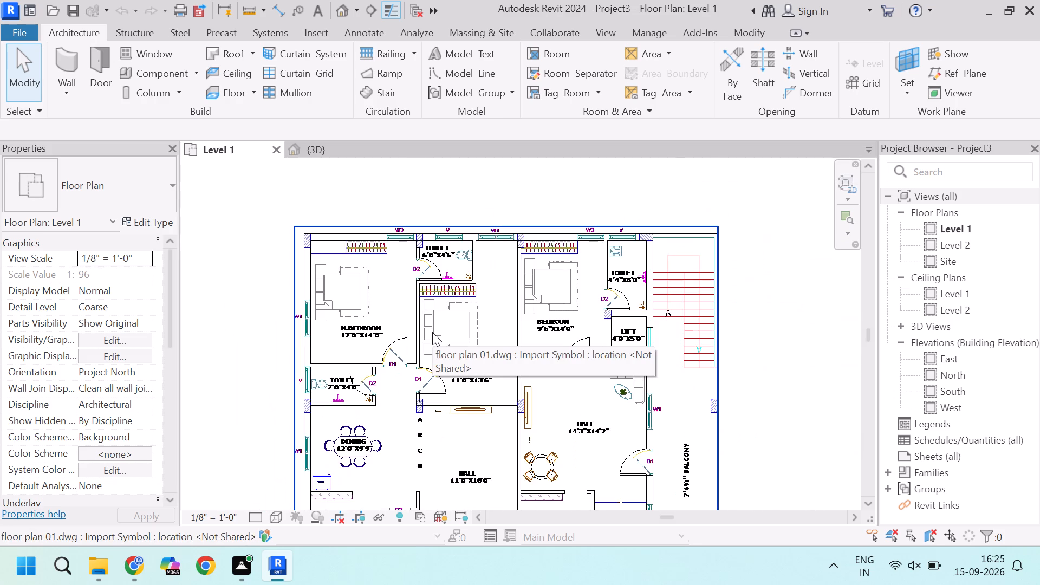
scroll(440, 378, "up", 3)
scroll(432, 324, "down", 3)
scroll(440, 373, "up", 2)
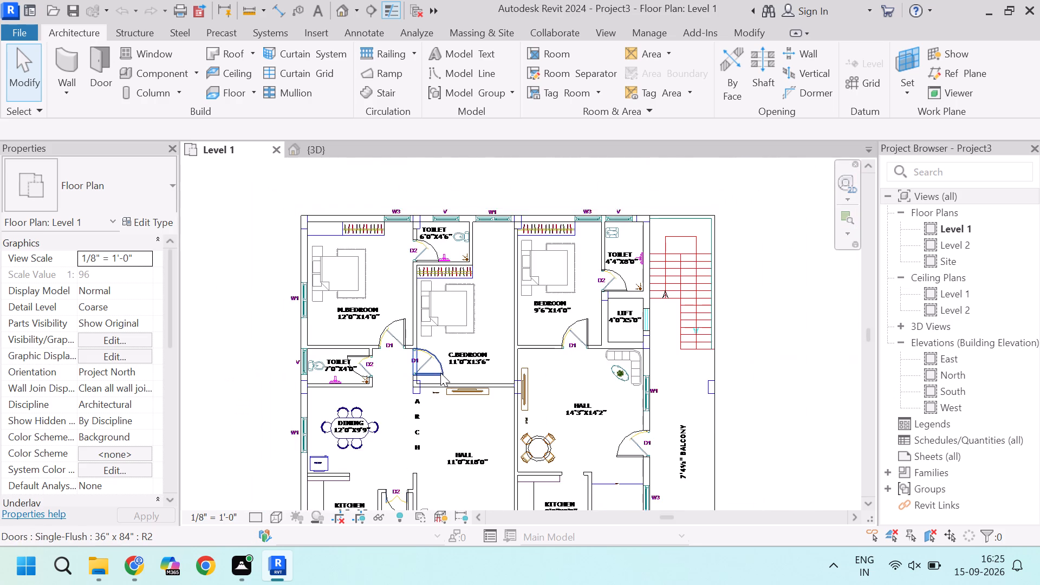
scroll(440, 373, "up", 2)
scroll(441, 366, "down", 4)
scroll(511, 325, "up", 3)
scroll(452, 302, "down", 4)
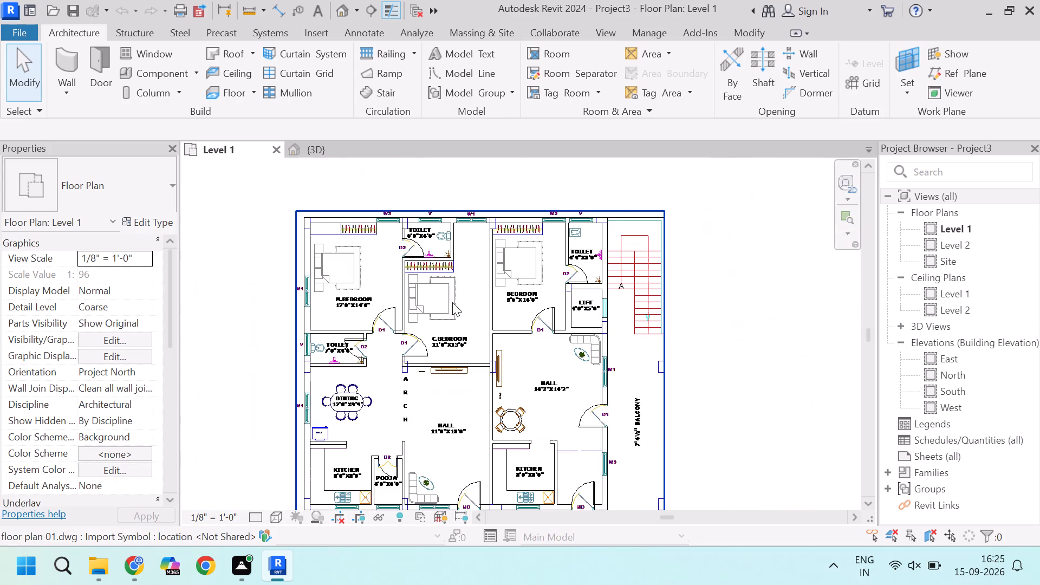
scroll(452, 302, "up", 3)
scroll(371, 309, "down", 4)
scroll(424, 409, "up", 4)
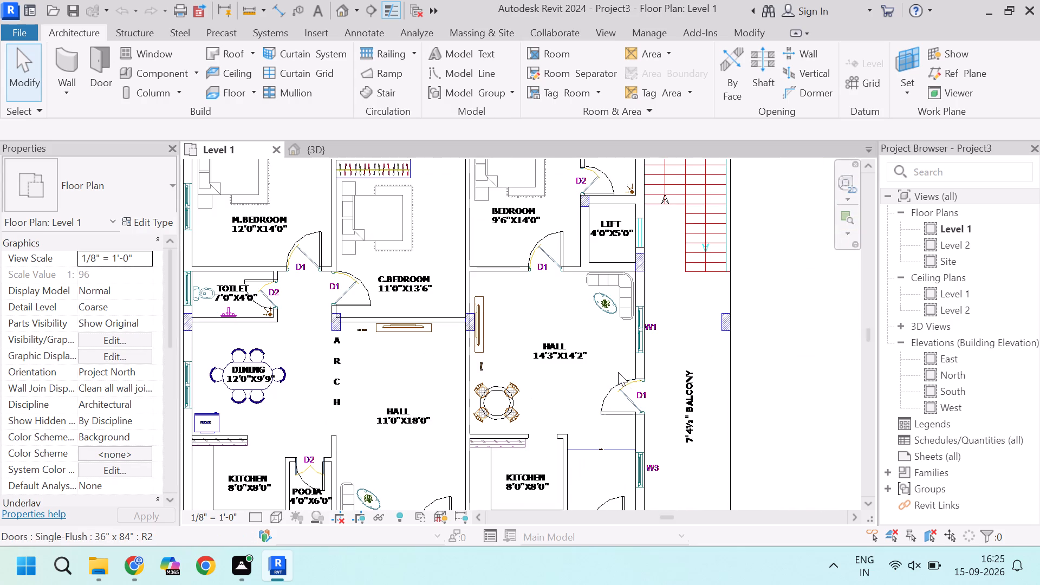
scroll(250, 404, "down", 3)
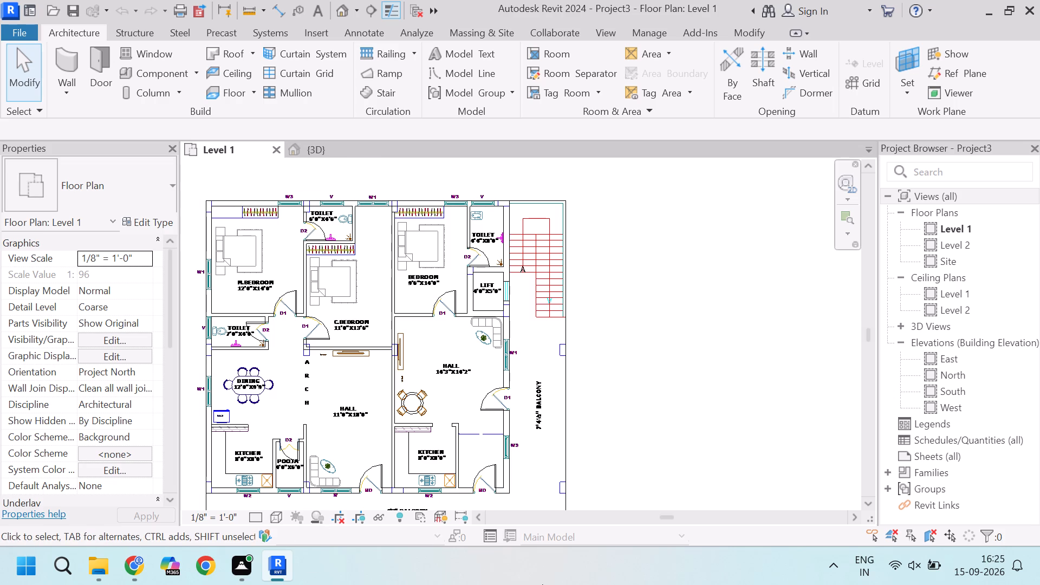
scroll(532, 379, "down", 3)
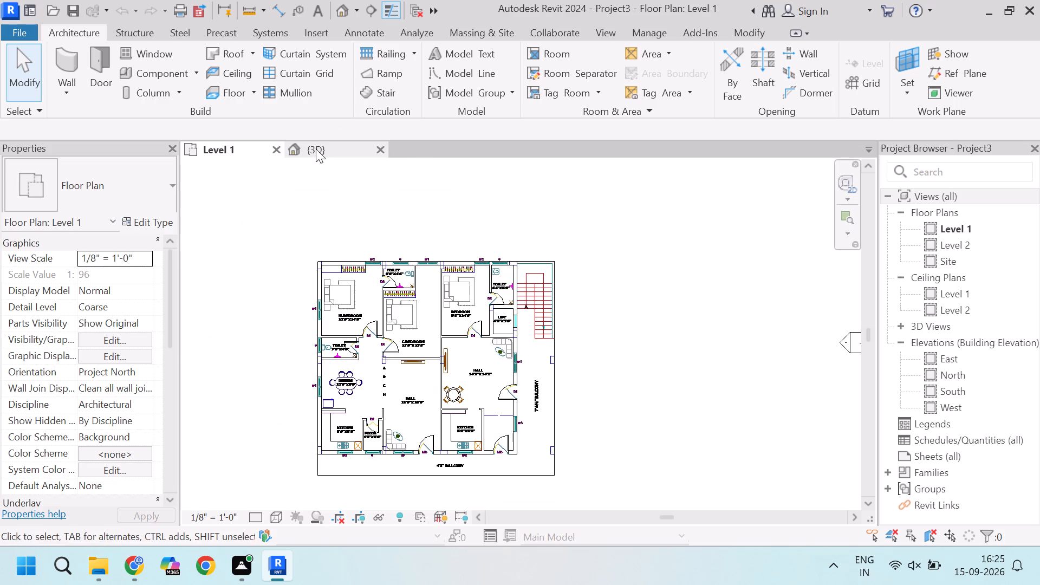
left_click(316, 149)
scroll(535, 264, "down", 4)
scroll(471, 281, "up", 5)
scroll(461, 329, "down", 3)
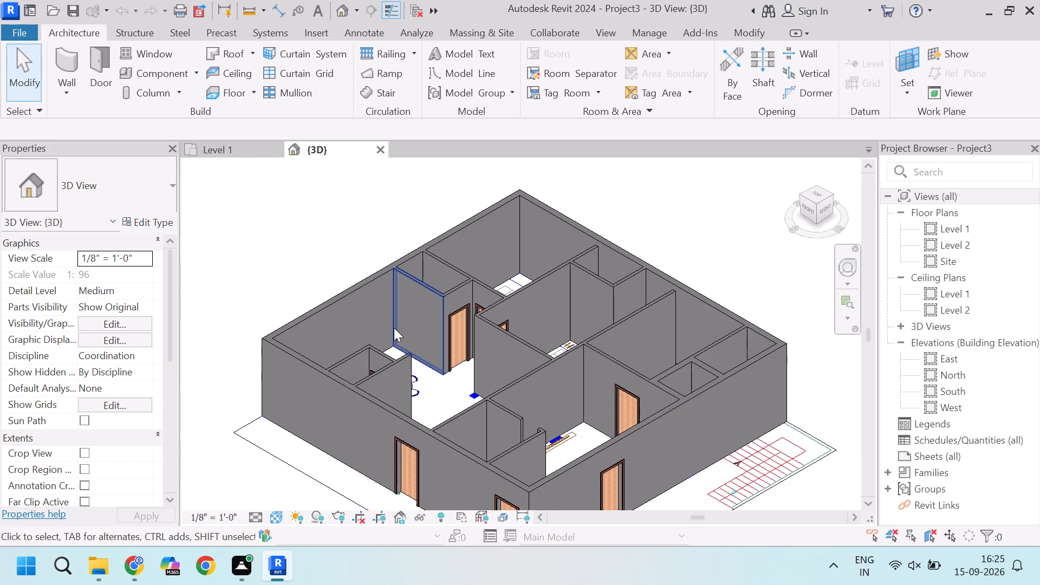
On the Level 1 plan, start an aligned dimension at the W3 window in the outer wall of the 9'6"X14'0" bedroom.
left_click(235, 151)
scroll(483, 330, "up", 4)
scroll(522, 311, "up", 4)
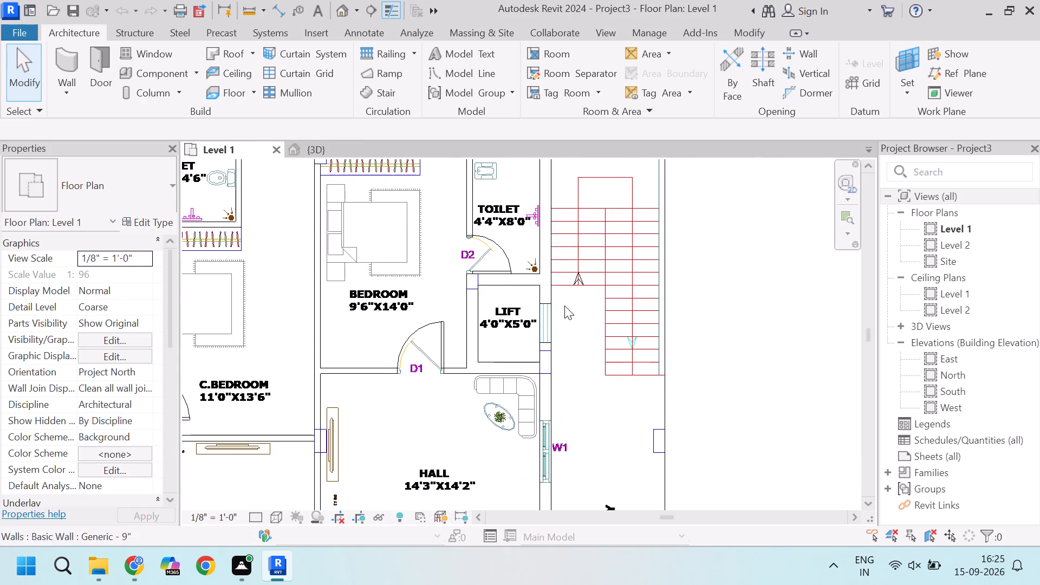
scroll(548, 314, "up", 6)
scroll(458, 351, "down", 11)
scroll(444, 248, "up", 3)
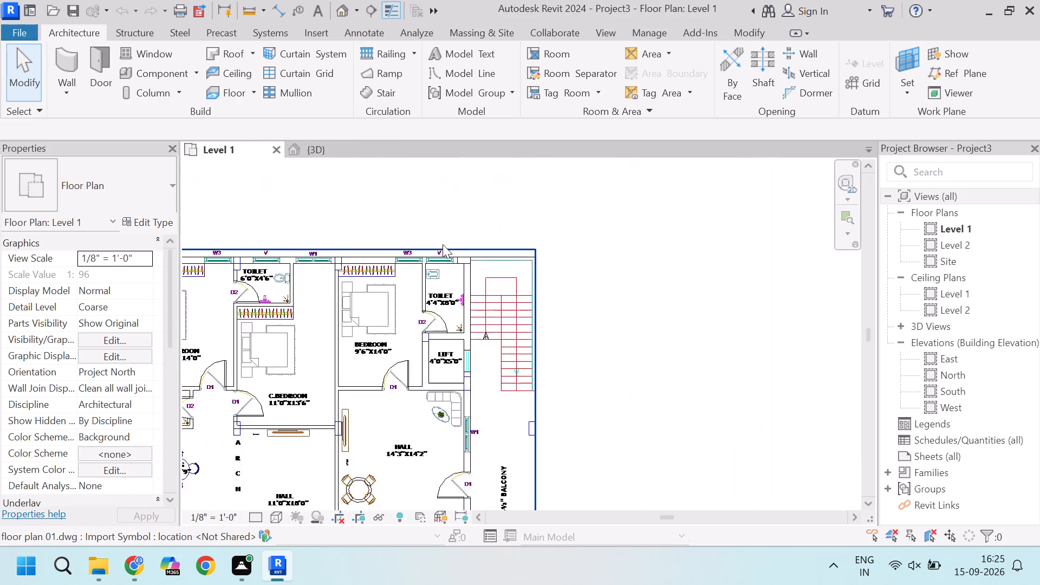
scroll(443, 244, "up", 7)
scroll(434, 288, "down", 4)
scroll(326, 323, "up", 4)
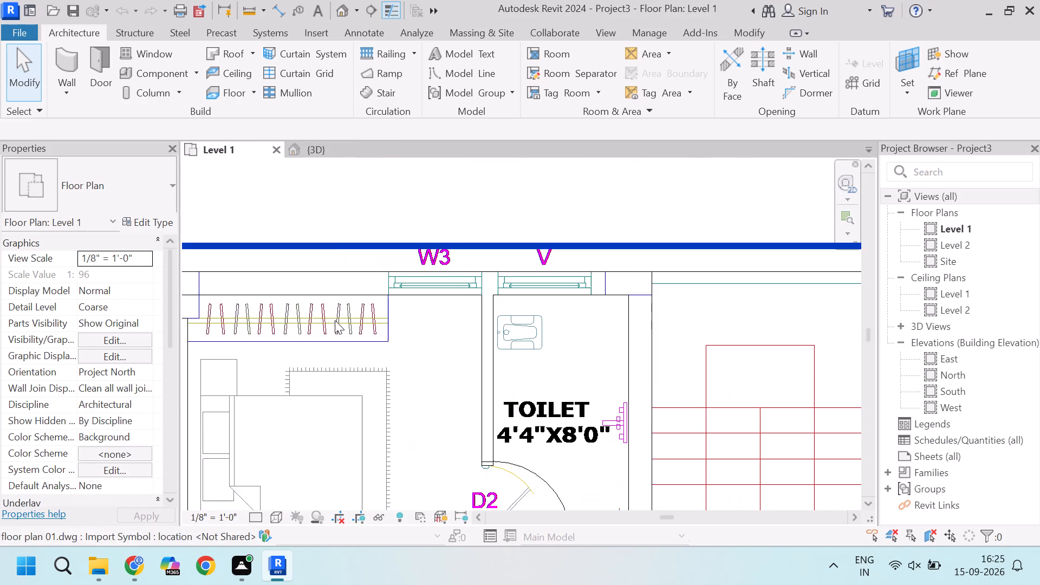
scroll(471, 270, "up", 3)
type("DI")
scroll(361, 283, "up", 3)
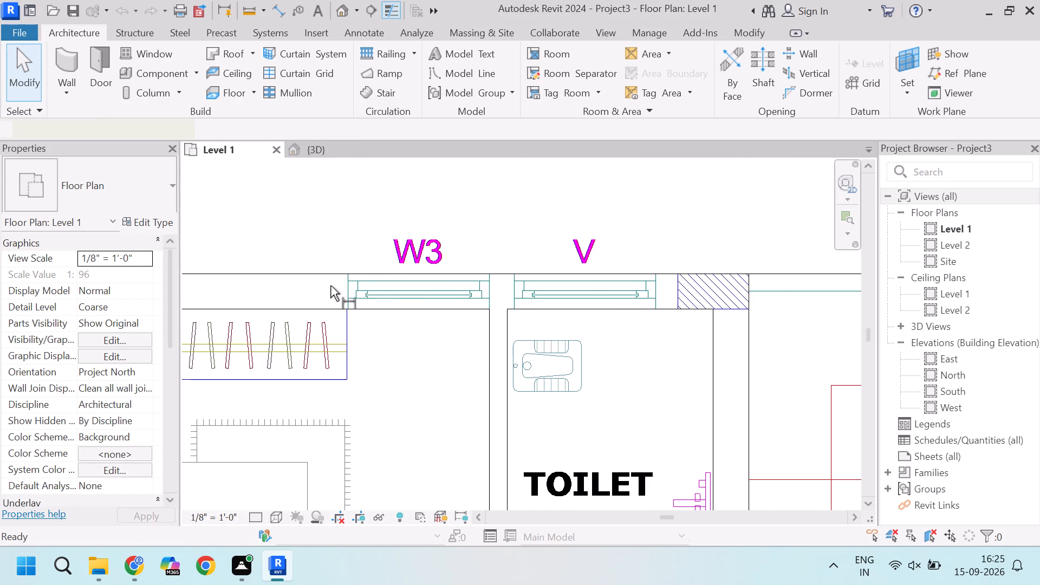
scroll(347, 283, "up", 2)
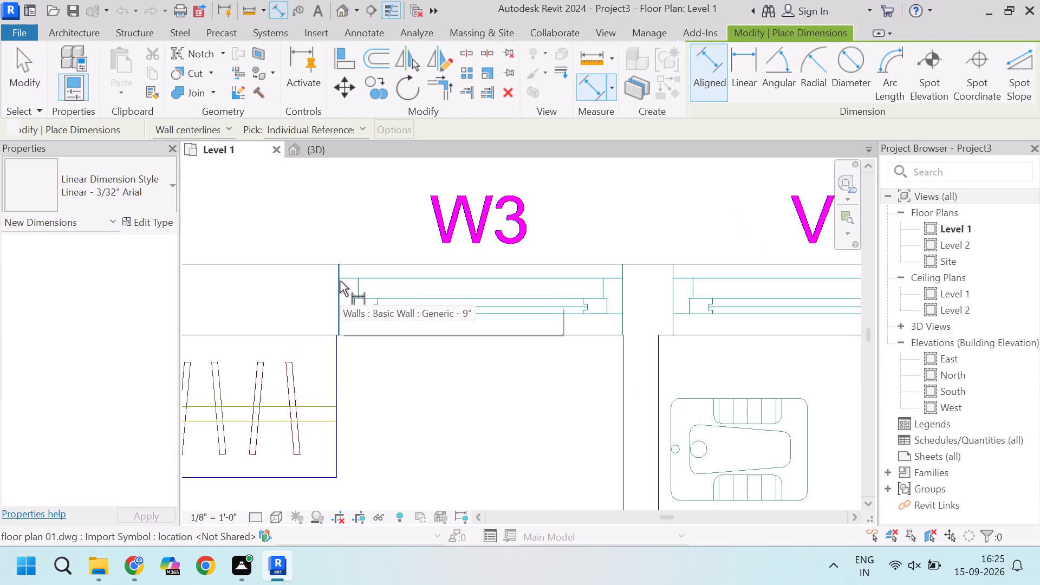
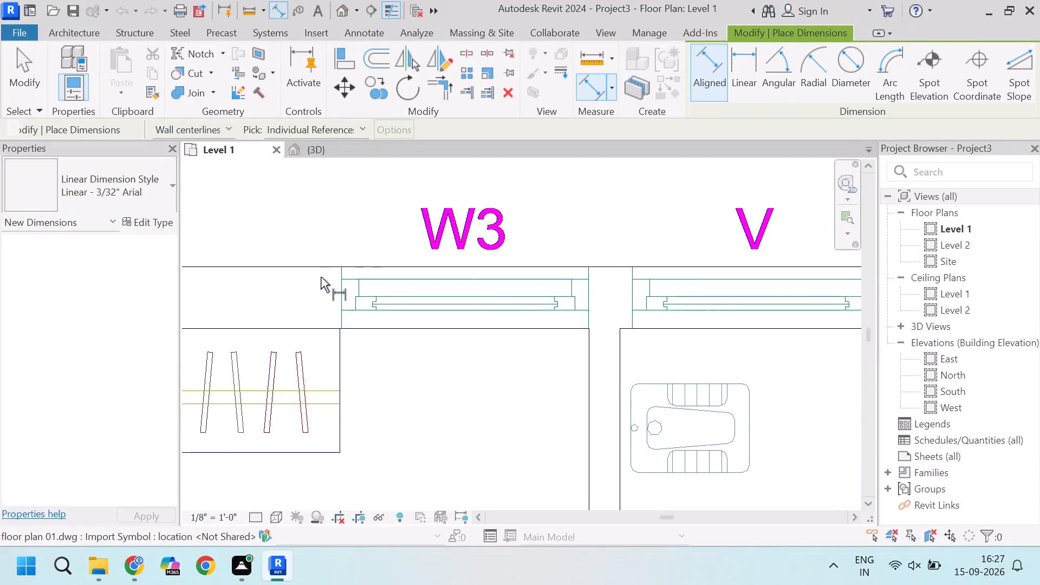
Measure the width of the W3 window opening in the outer wall of the 9'6"X14'0" bedroom with a temporary aligned dimension.
scroll(321, 277, "up", 3)
left_click(356, 277)
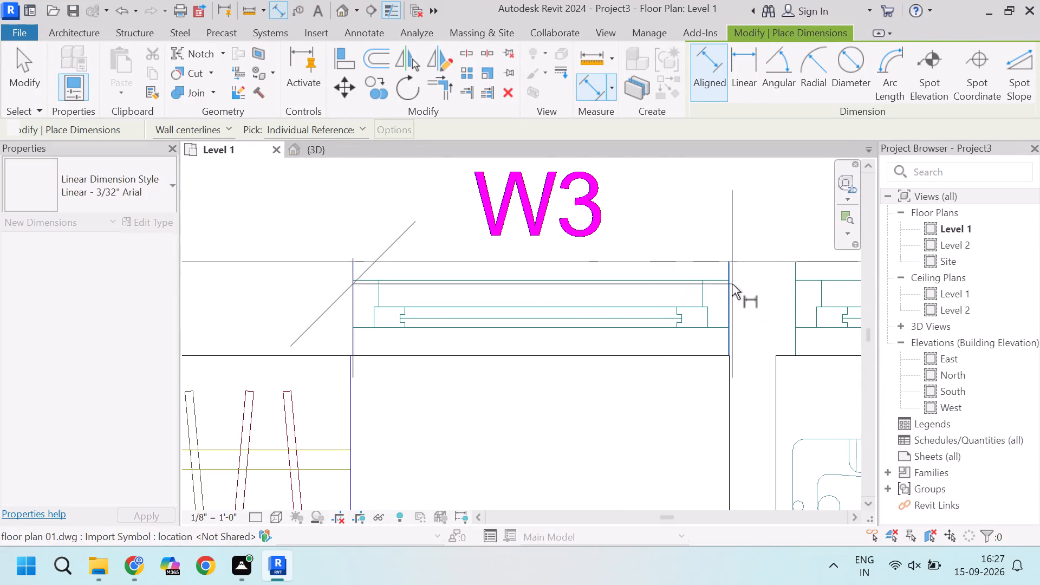
left_click(732, 284)
scroll(615, 275, "down", 11)
key("Escape")
Measure the width of the W1 window opening in the outer wall of the 11'0"X13'6" C.Bedroom.
scroll(628, 251, "down", 12)
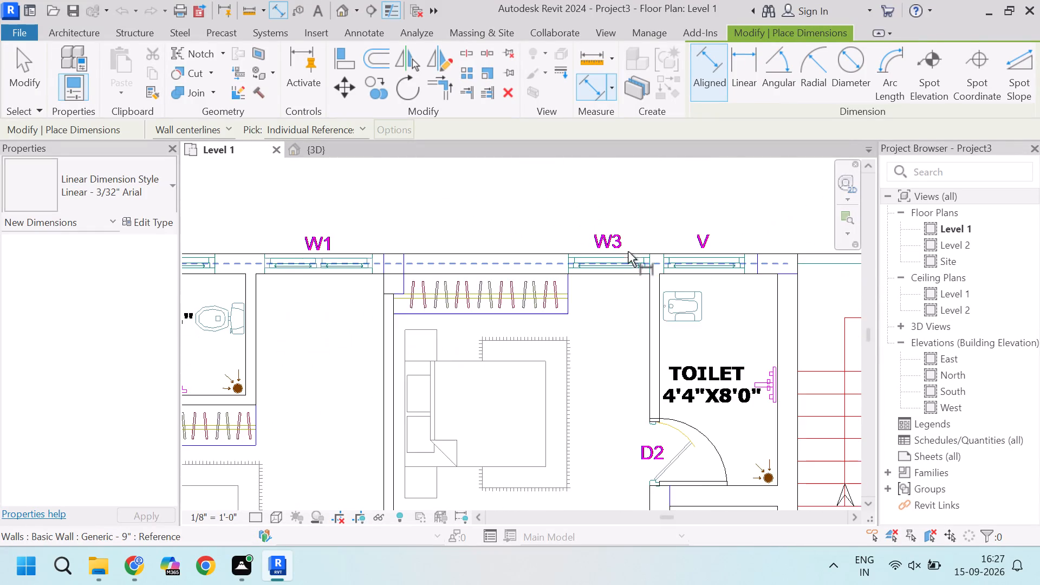
scroll(315, 266, "up", 6)
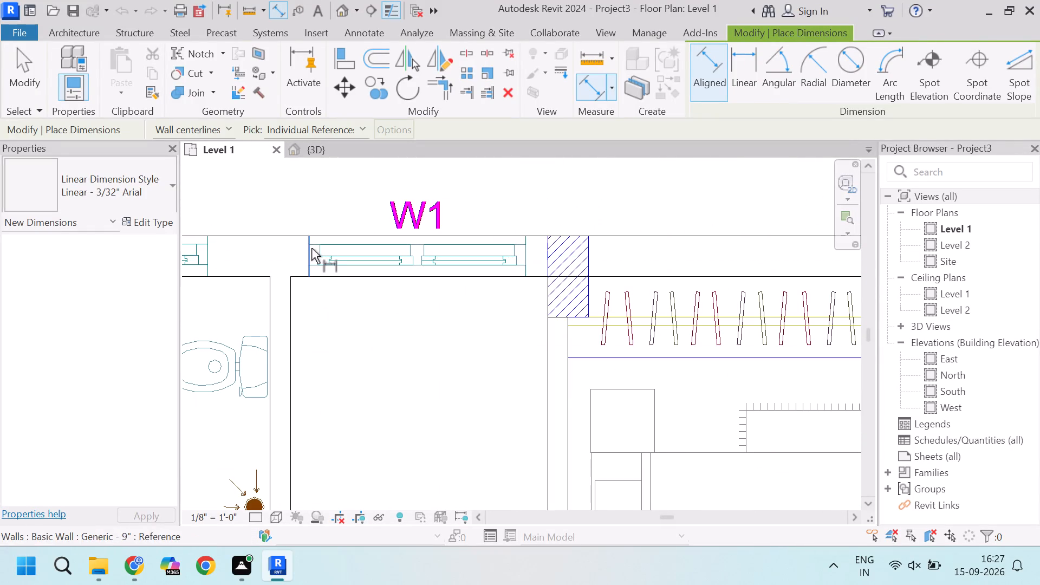
left_click(311, 248)
left_click(526, 254)
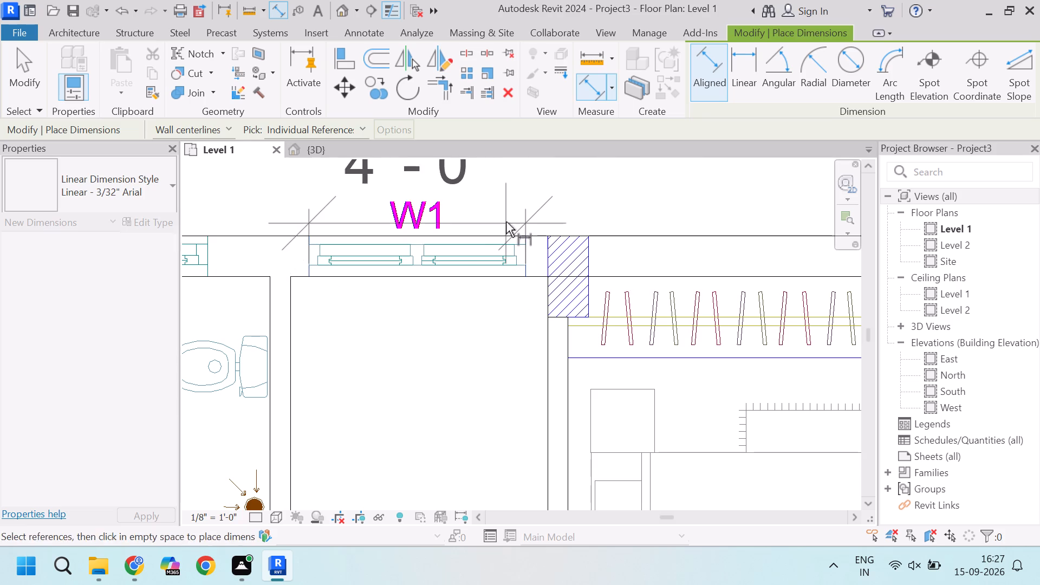
key("Escape")
Measure the width of the W3 window opening in the 12'0"X14'0" M.Bedroom, beside the 6'0"X4'6" toilet.
scroll(511, 239, "down", 12)
scroll(511, 239, "up", 5)
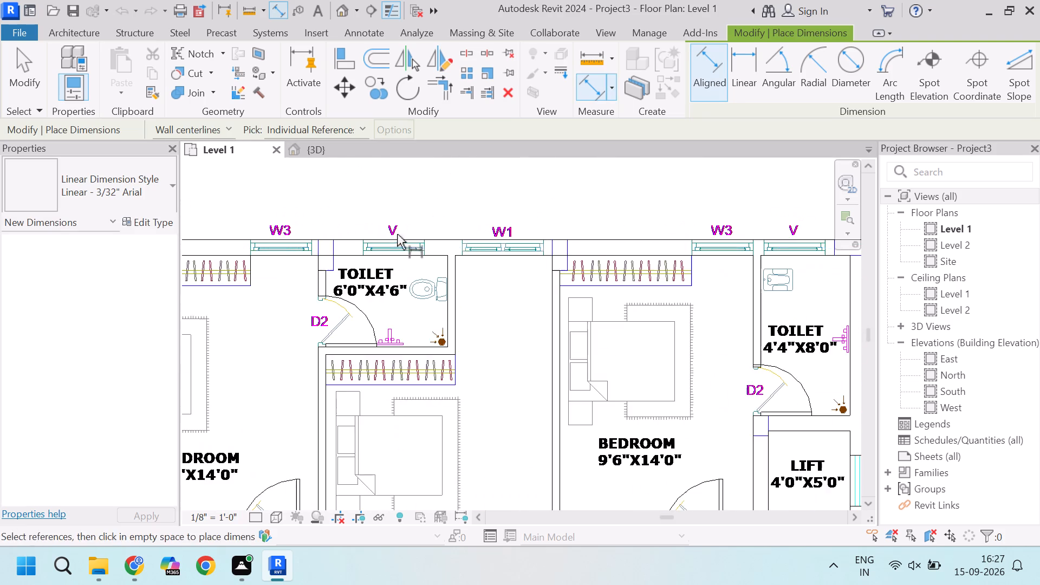
scroll(323, 242, "up", 2)
scroll(603, 220, "down", 5)
scroll(409, 216, "up", 10)
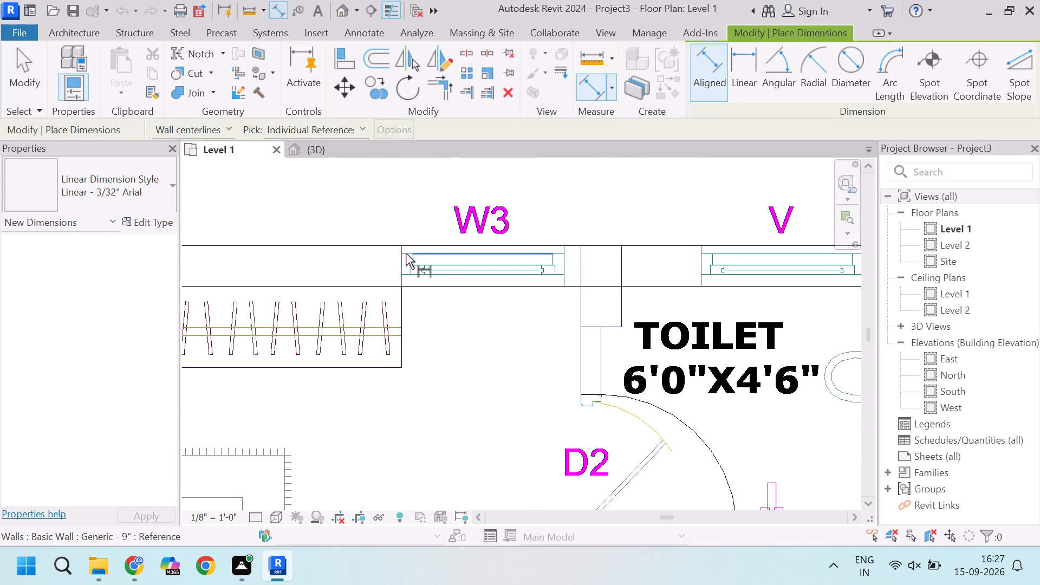
left_click(398, 256)
scroll(560, 263, "up", 5)
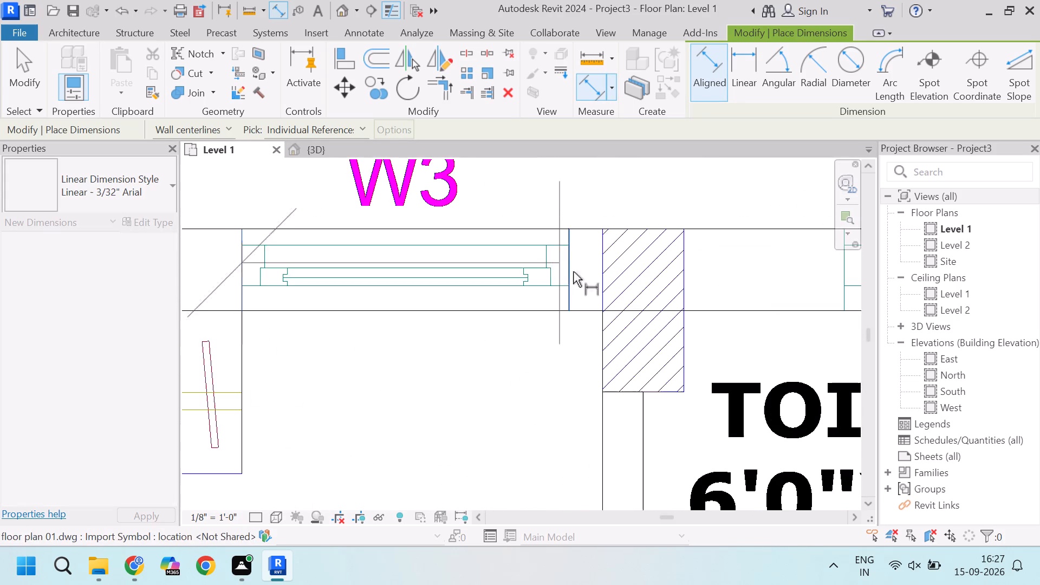
left_click(572, 280)
scroll(530, 223, "down", 11)
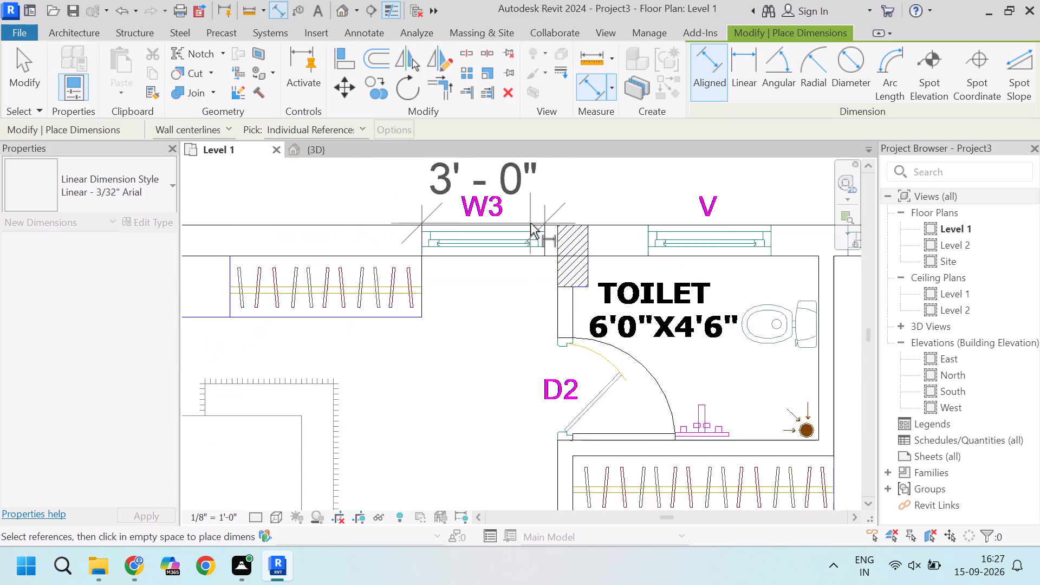
scroll(530, 223, "down", 1)
key("Escape")
Measure the length of the W1 window opening in the side wall of the 12'0"X14'0" M.Bedroom.
scroll(448, 206, "down", 12)
scroll(336, 248, "up", 6)
scroll(407, 228, "down", 6)
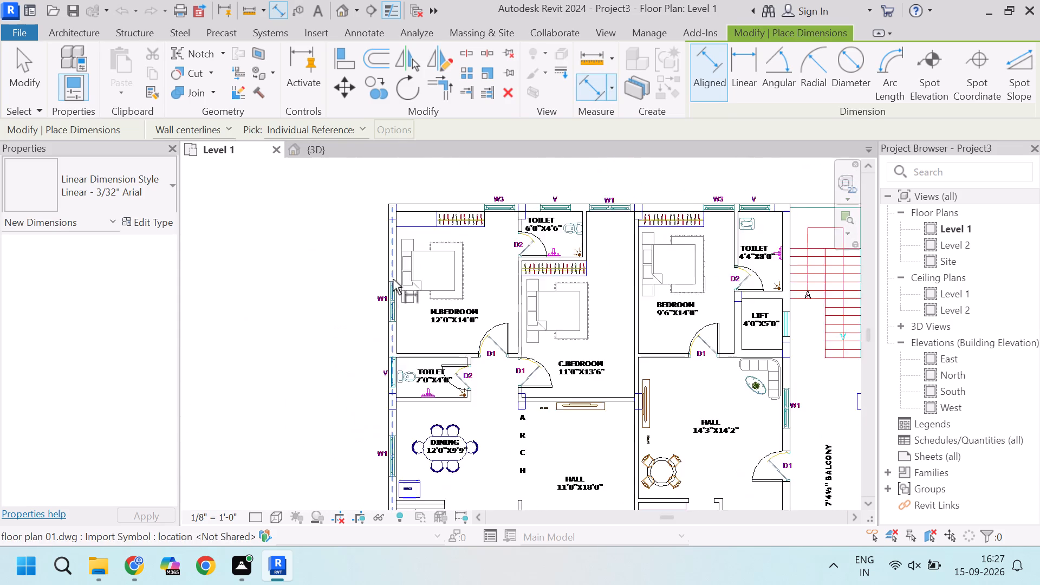
scroll(394, 295, "up", 6)
scroll(385, 247, "up", 10)
left_click(372, 279)
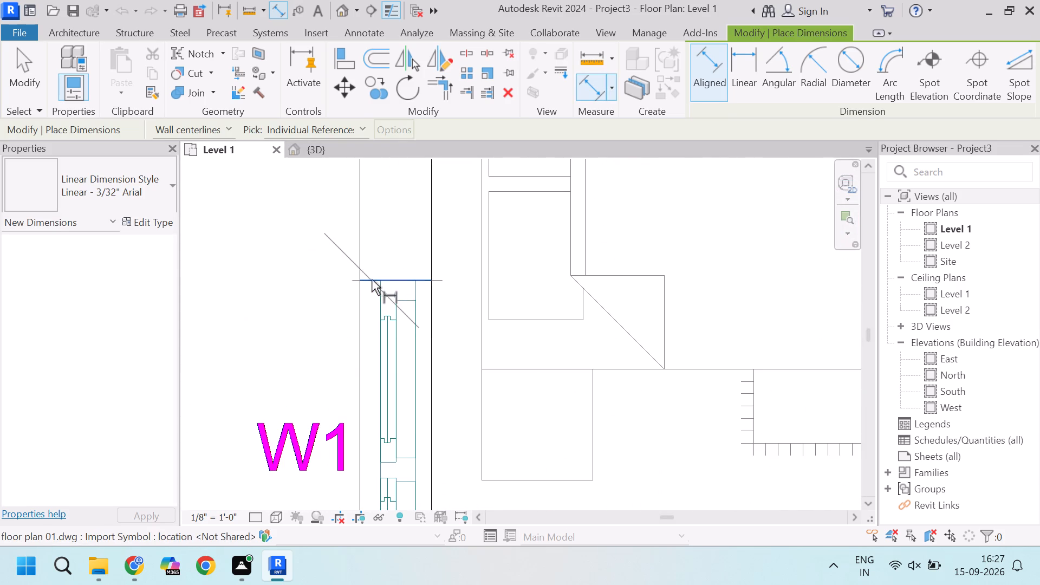
scroll(392, 203, "down", 8)
scroll(419, 363, "up", 8)
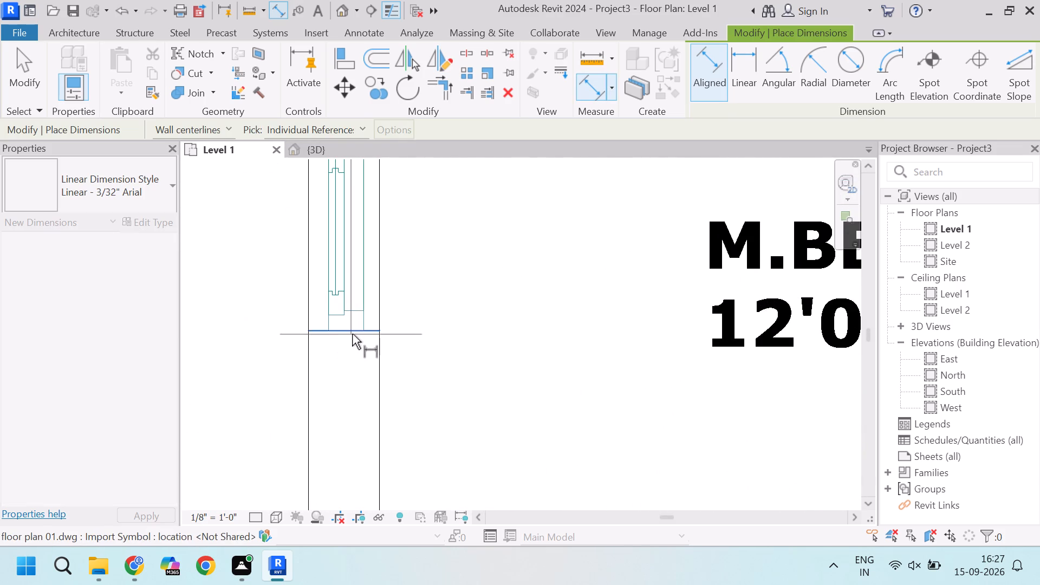
left_click(352, 334)
scroll(362, 340, "down", 12)
key("Escape")
Measure the length of the W1 window opening in the outer wall of the 12'0"X9'9" dining area.
scroll(337, 263, "down", 15)
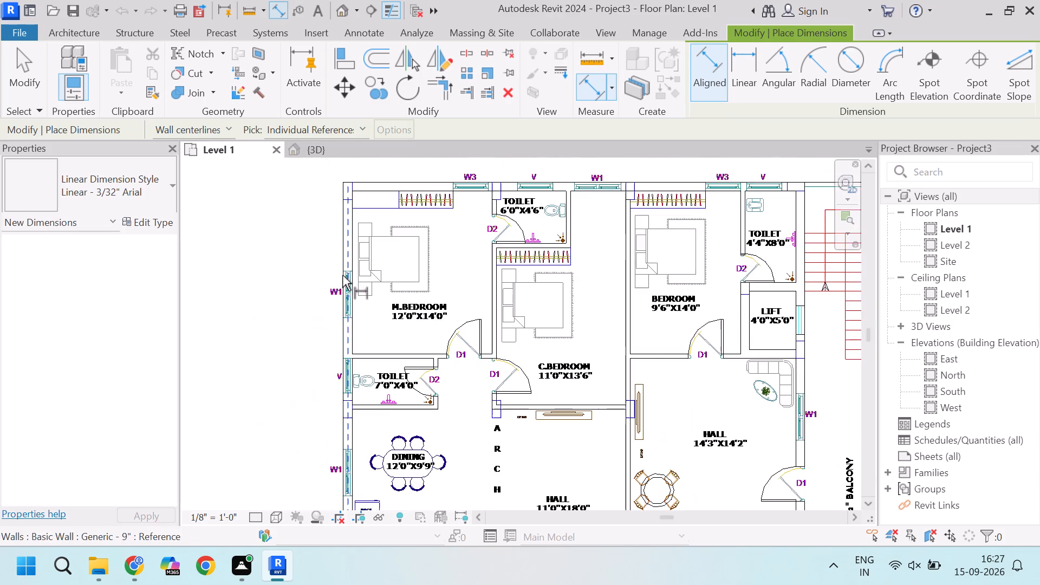
scroll(341, 276, "down", 5)
scroll(369, 372, "up", 6)
scroll(324, 367, "up", 7)
scroll(338, 278, "up", 5)
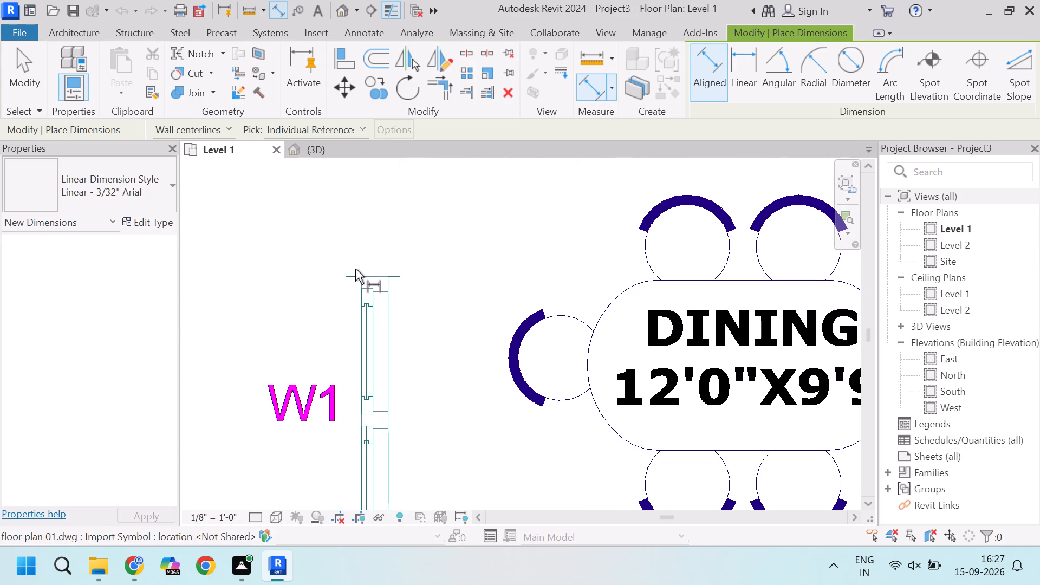
left_click(354, 276)
scroll(335, 215, "down", 8)
scroll(337, 356, "up", 5)
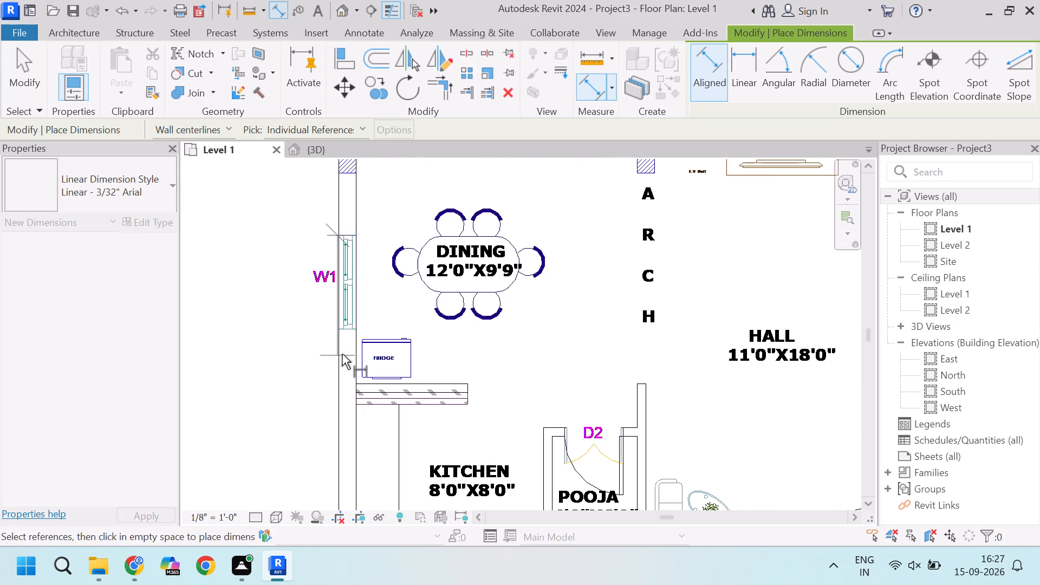
scroll(342, 354, "up", 1)
left_click_drag(364, 297, 361, 304)
scroll(340, 343, "down", 14)
key("Escape")
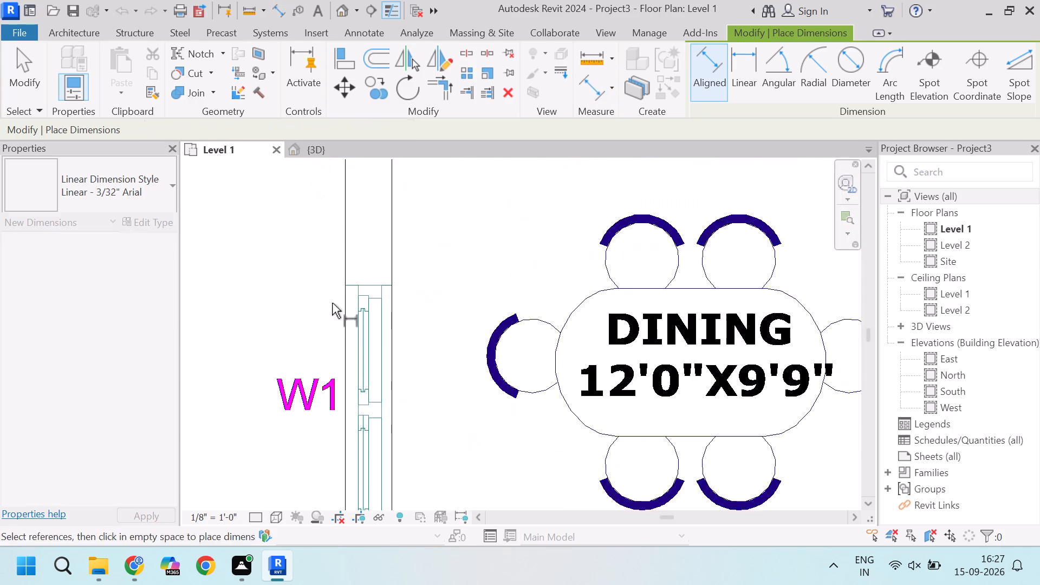
Measure the width of the W2 window opening in the 8'0"X8'0" kitchen next to the pooja room.
scroll(332, 303, "down", 17)
scroll(413, 354, "up", 11)
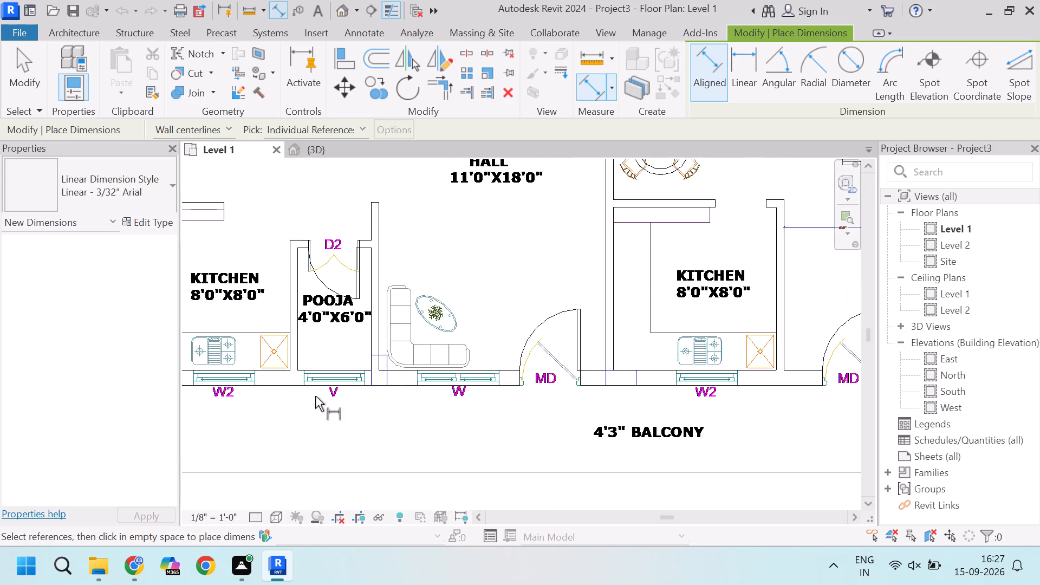
scroll(292, 396, "up", 5)
scroll(650, 382, "down", 6)
scroll(446, 388, "up", 11)
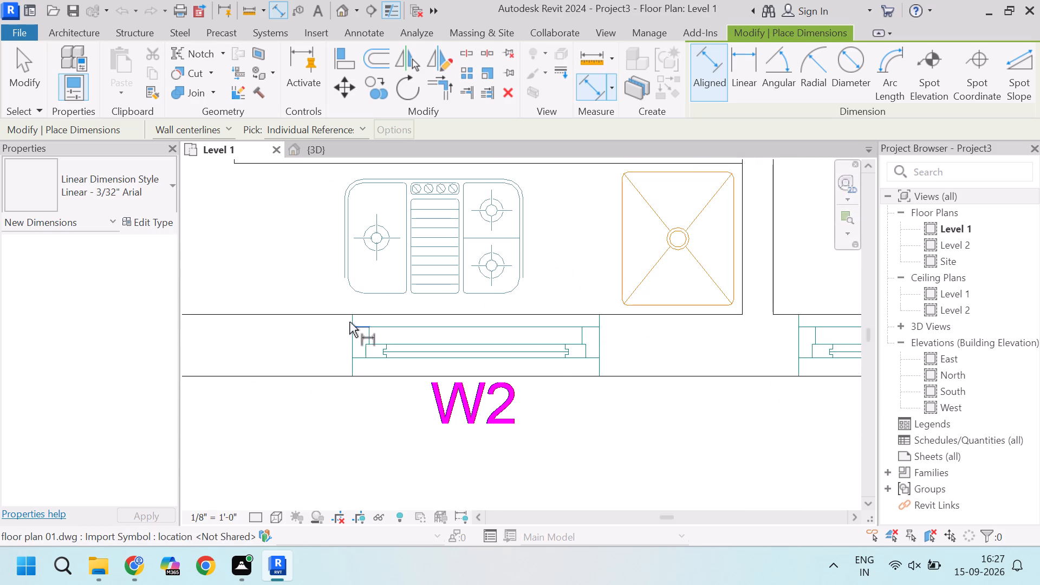
left_click(349, 322)
left_click(602, 350)
key("Escape")
Measure the width of the V ventilator opening in the outer wall of the 4'0"X6'0" pooja room.
scroll(341, 347, "down", 3)
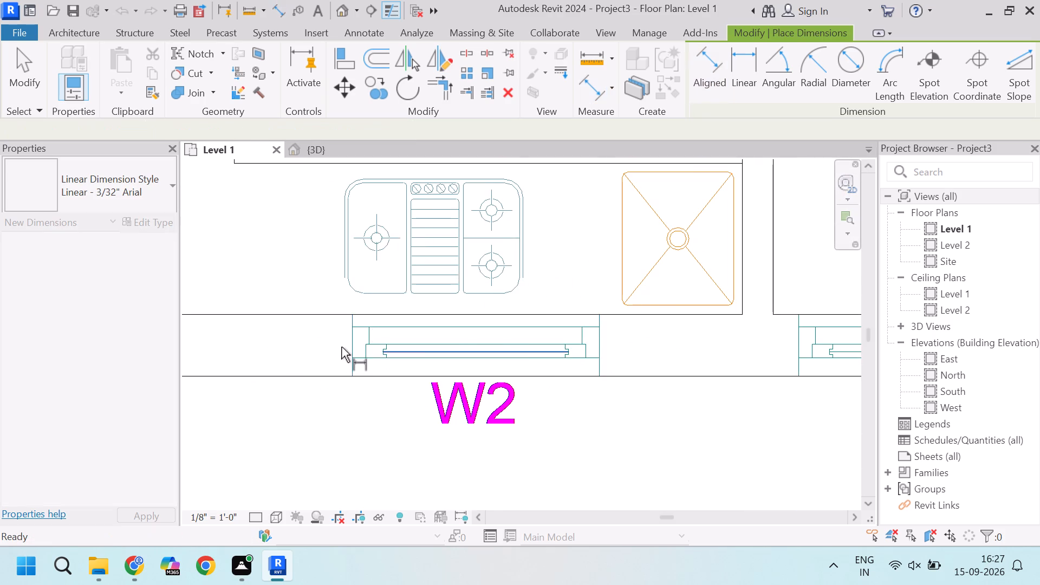
scroll(341, 347, "down", 11)
scroll(473, 334, "up", 5)
scroll(353, 342, "up", 8)
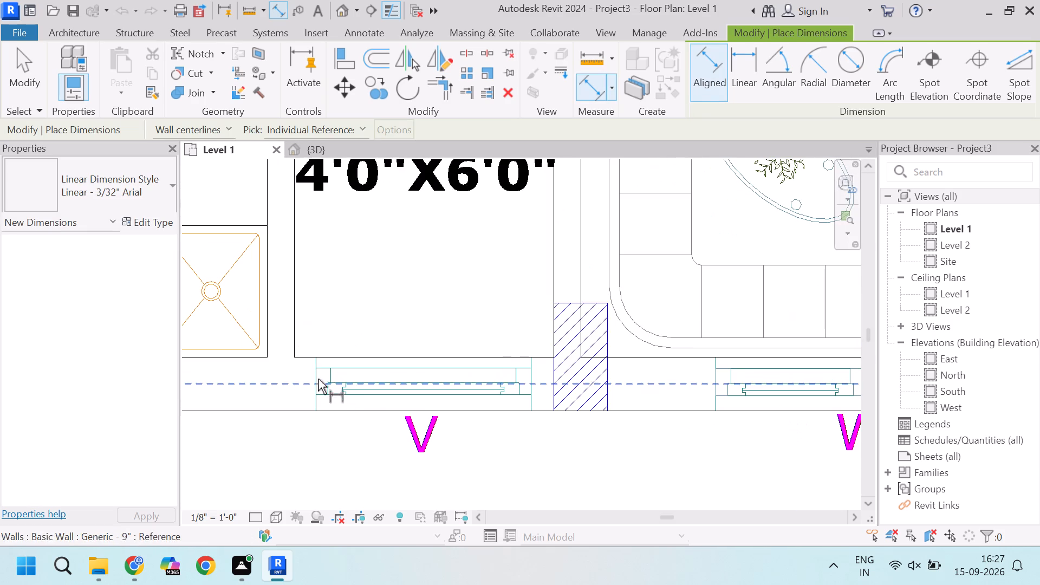
left_click(313, 367)
left_click(527, 379)
key("Escape")
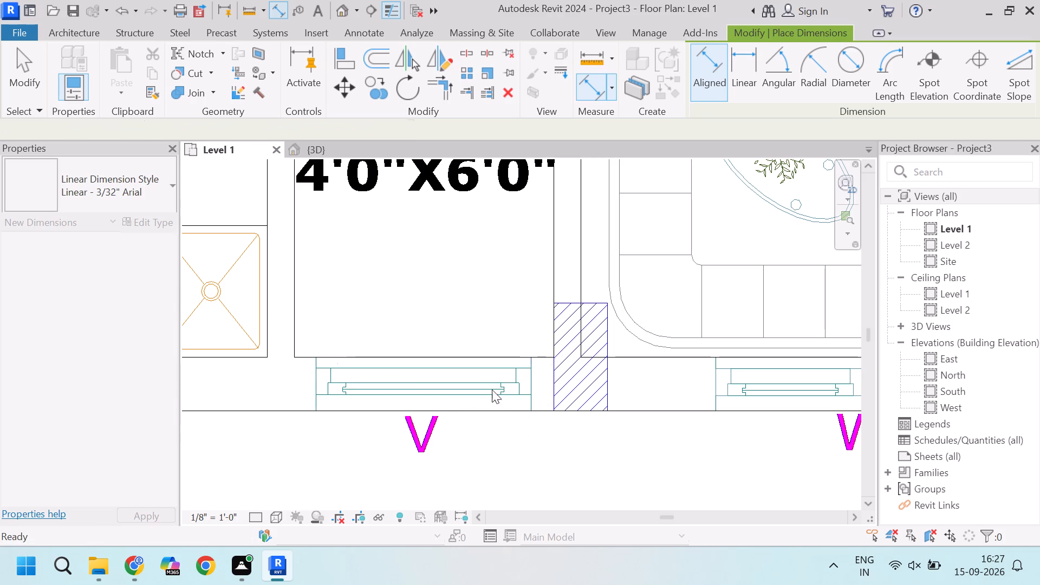
Review the openings along the 4'3" balcony wall and measure the pooja room's V ventilator opening again.
scroll(328, 365, "down", 14)
scroll(526, 372, "up", 6)
scroll(584, 402, "down", 3)
scroll(518, 383, "up", 3)
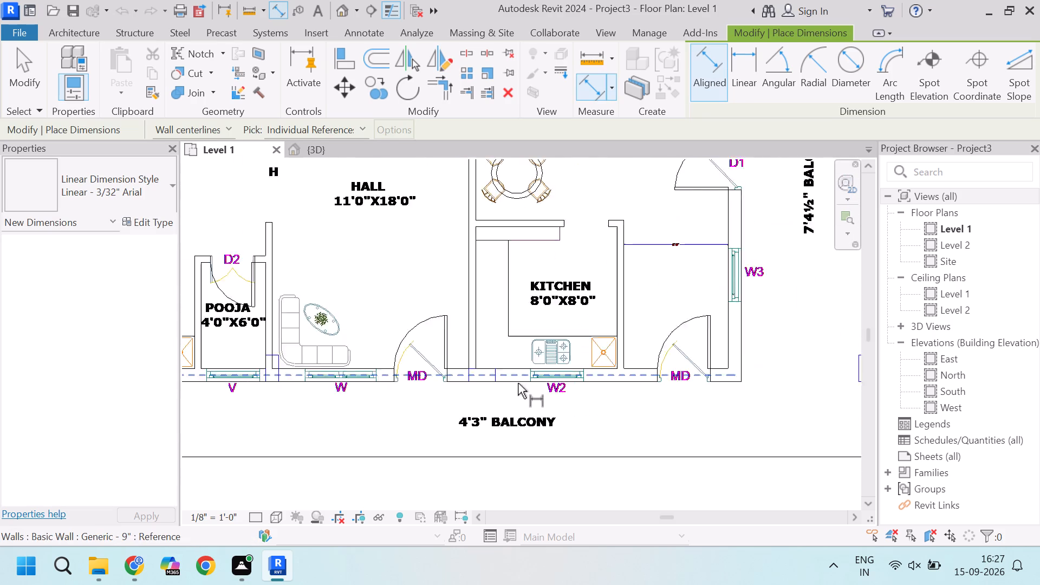
scroll(518, 383, "up", 6)
scroll(548, 365, "down", 11)
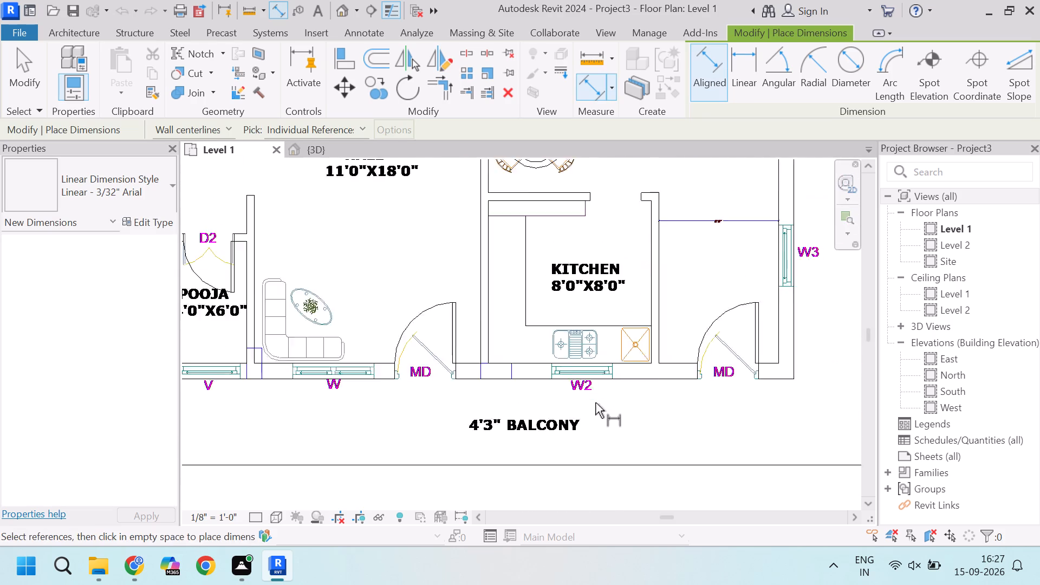
scroll(595, 402, "down", 2)
scroll(417, 391, "up", 12)
scroll(434, 385, "down", 4)
scroll(431, 391, "up", 5)
left_click(434, 373)
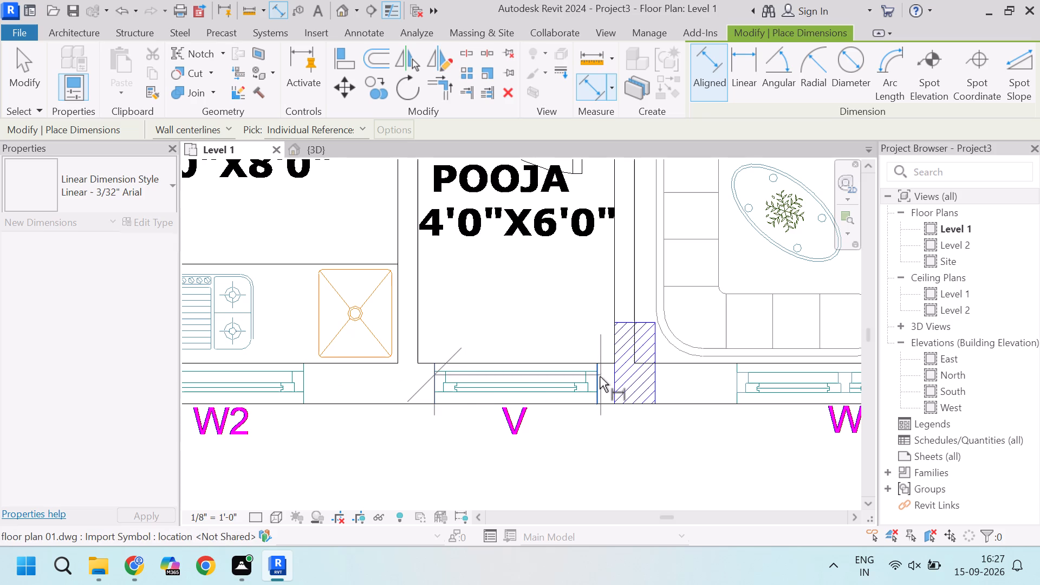
left_click(596, 377)
key("Escape")
Measure the width of the W window opening in the 11'0"X18'0" hall, between the pooja room and the MD door.
scroll(399, 406, "down", 11)
scroll(633, 393, "up", 4)
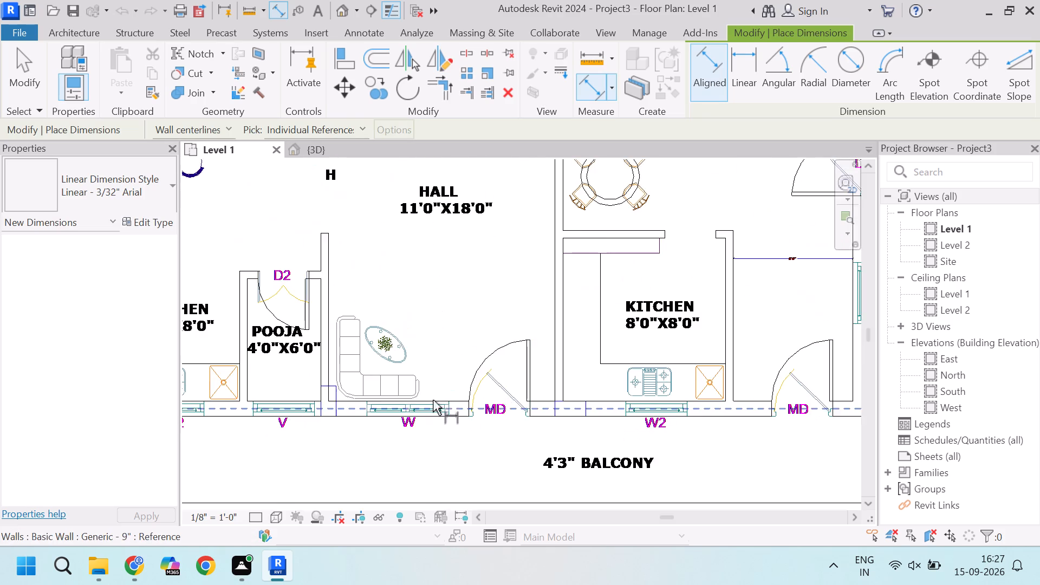
scroll(406, 400, "up", 5)
scroll(340, 425, "up", 4)
left_click(339, 396)
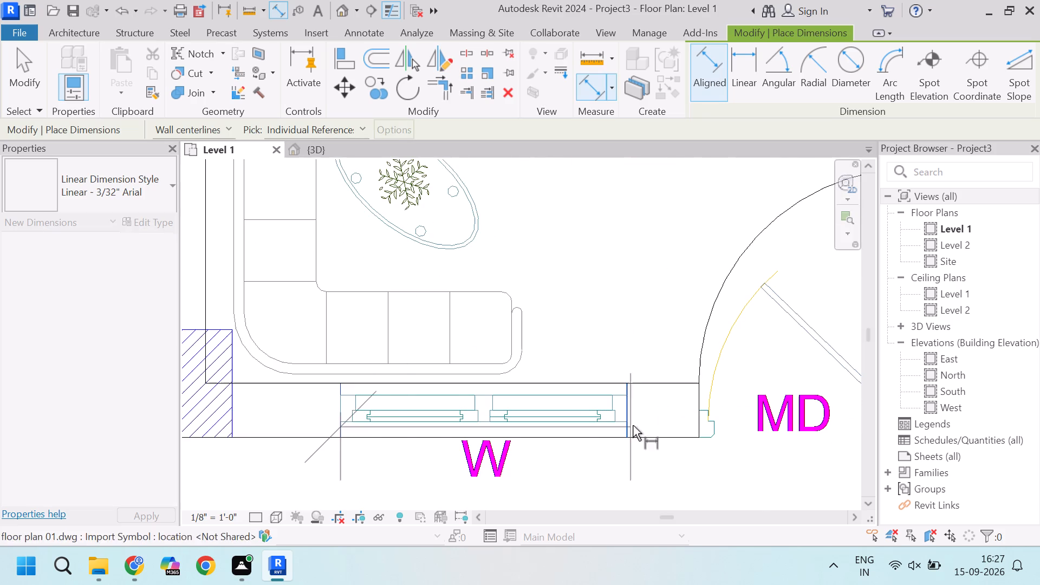
left_click(630, 419)
key("Escape")
Measure the width of the W2 window opening in the other 8'0"X8'0" kitchen, between the two MD doors.
scroll(487, 425, "down", 15)
scroll(599, 392, "up", 6)
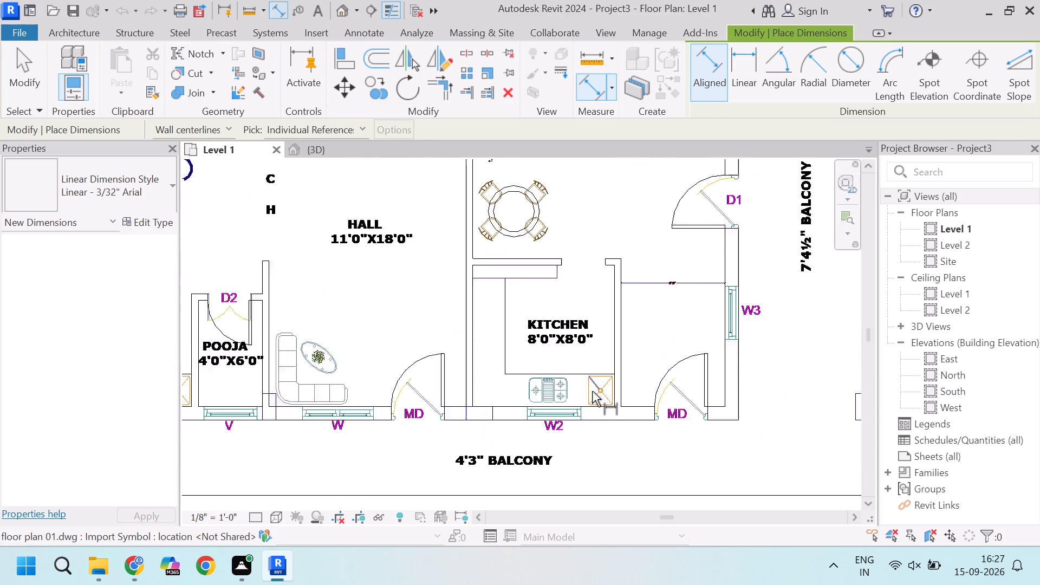
scroll(452, 403, "up", 4)
scroll(547, 441, "up", 4)
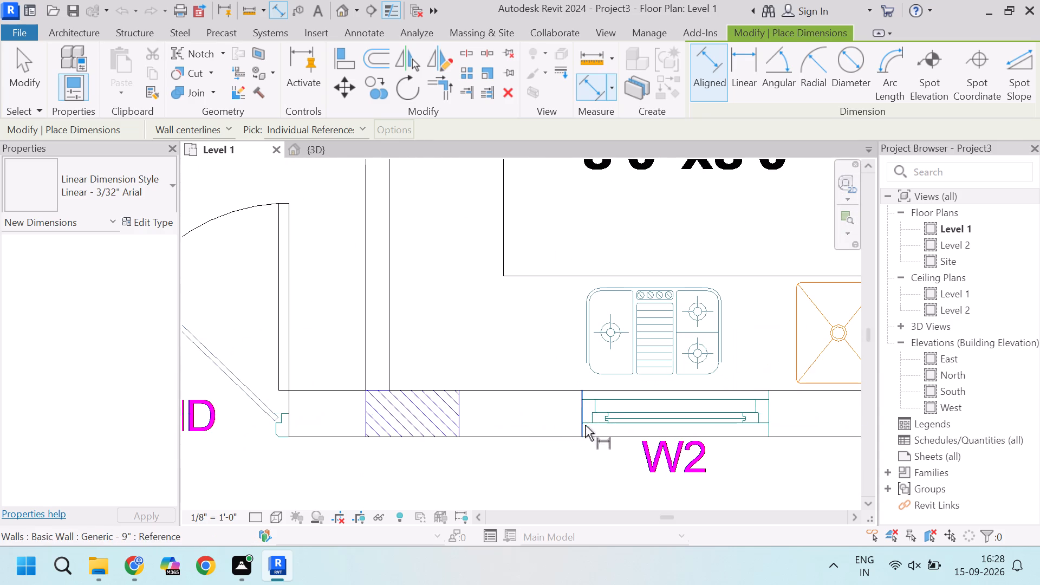
left_click(585, 421)
left_click(770, 413)
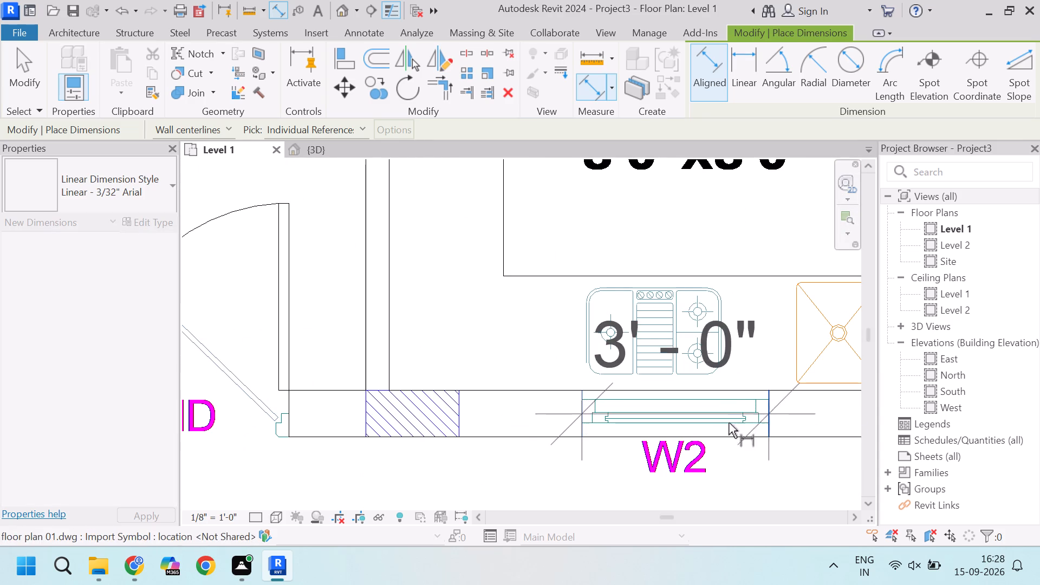
key("Escape")
Measure the length of the W3 window opening in the side wall of the 6'0" wide entrance area beside the kitchen.
scroll(403, 378, "down", 11)
scroll(617, 303, "up", 5)
scroll(569, 274, "up", 8)
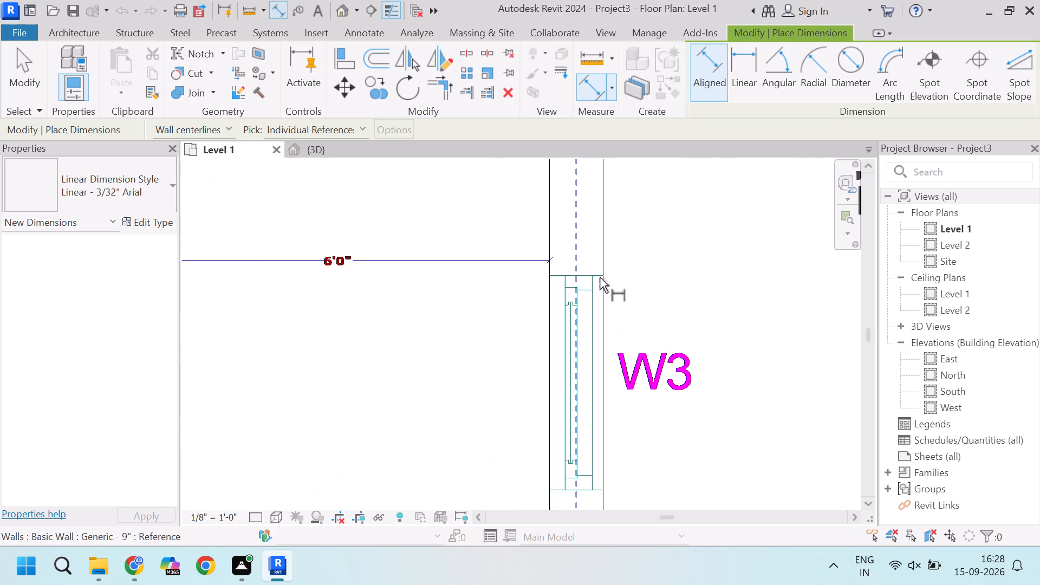
scroll(590, 275, "up", 6)
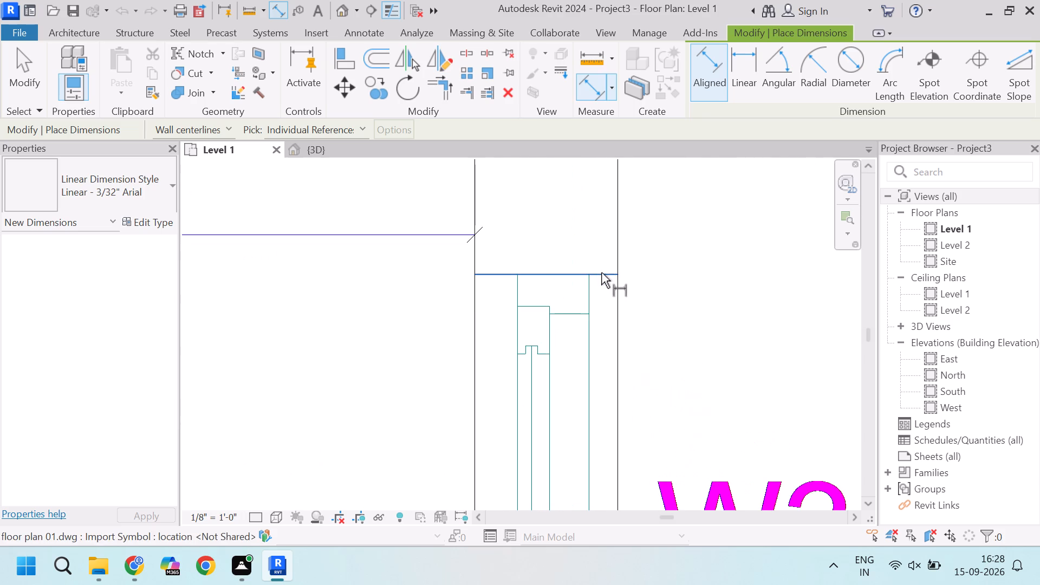
left_click(601, 272)
scroll(575, 239, "down", 6)
scroll(569, 292, "down", 5)
scroll(584, 393, "up", 6)
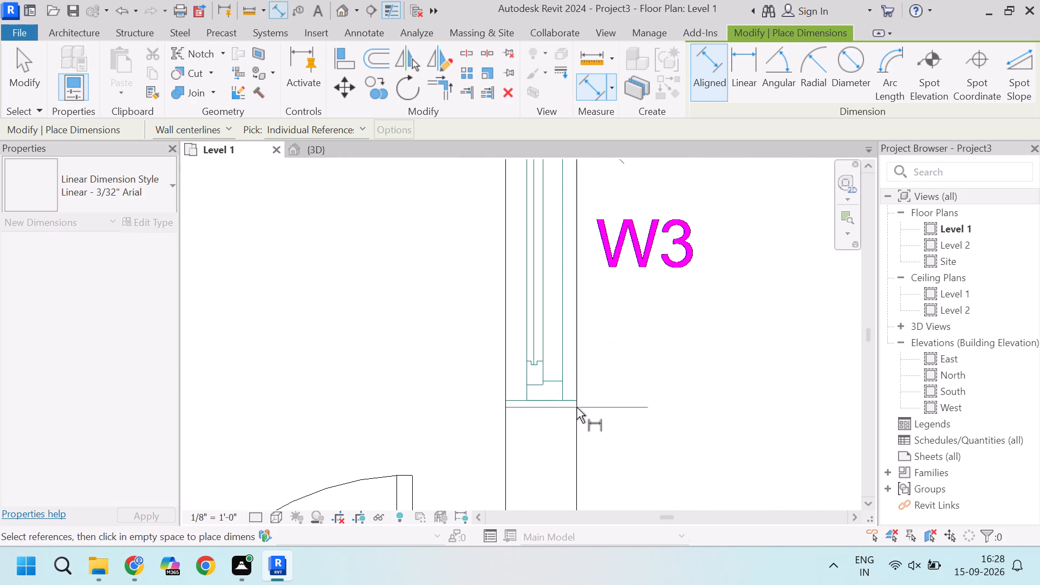
left_click(569, 400)
scroll(571, 399, "down", 20)
scroll(571, 399, "down", 1)
key("Escape")
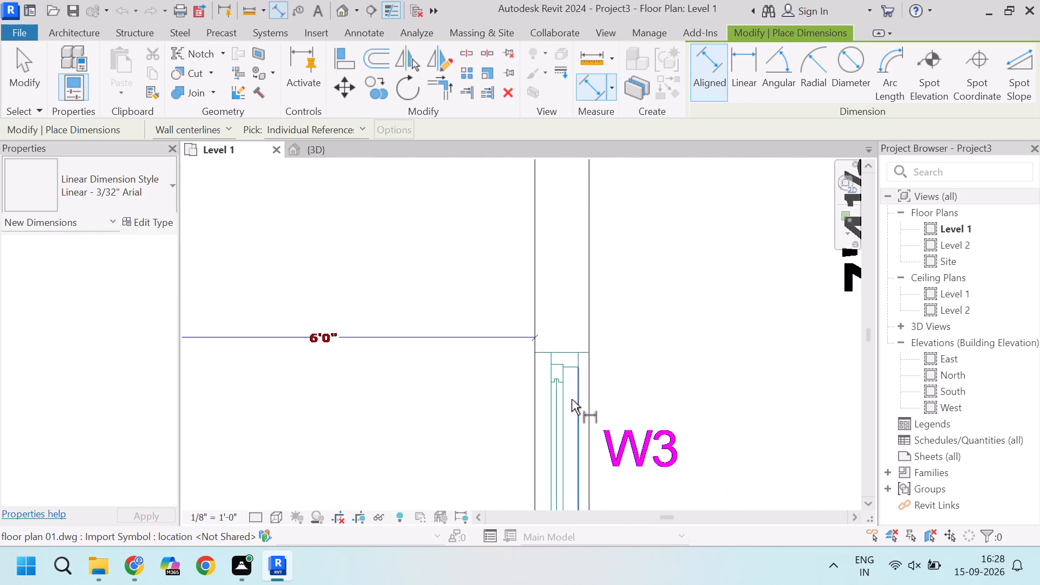
Measure the length of the W1 window opening in the side wall of the 14'3"X14'2" hall.
scroll(571, 399, "down", 11)
scroll(577, 237, "down", 2)
scroll(576, 239, "up", 13)
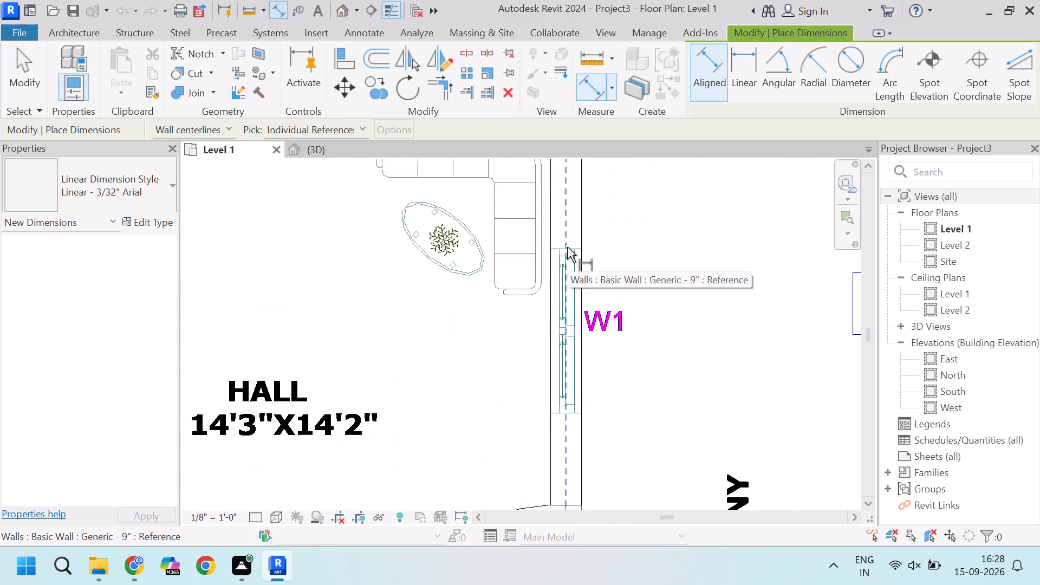
scroll(567, 247, "up", 4)
left_click(589, 248)
scroll(589, 248, "down", 8)
scroll(588, 304, "up", 6)
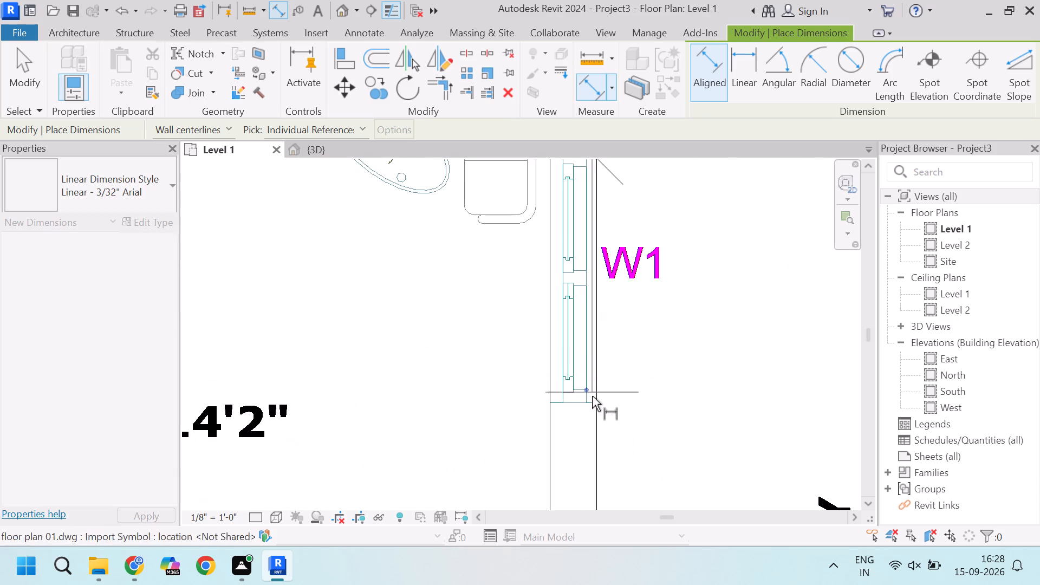
scroll(592, 399, "up", 3)
left_click(592, 403)
scroll(592, 403, "down", 12)
key("Escape")
scroll(592, 403, "down", 5)
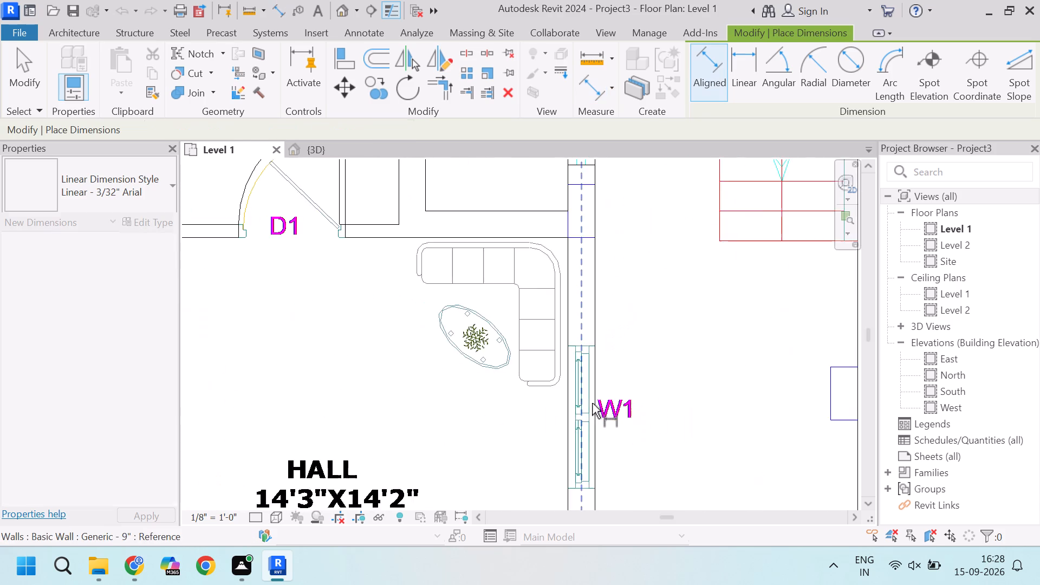
Measure the width of the W3 window opening in the outer wall of the 9'6"X14'0" bedroom, beside the toilet.
scroll(592, 403, "down", 14)
scroll(534, 271, "up", 5)
scroll(657, 322, "up", 2)
scroll(512, 266, "up", 11)
left_click(483, 248)
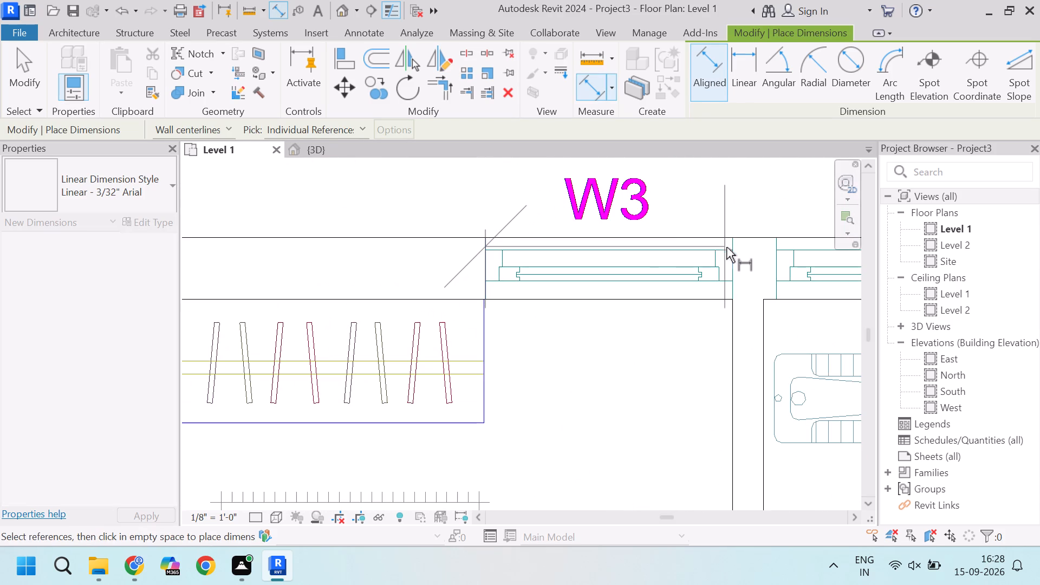
left_click(730, 251)
scroll(726, 257, "down", 12)
key("Escape")
scroll(568, 276, "down", 2)
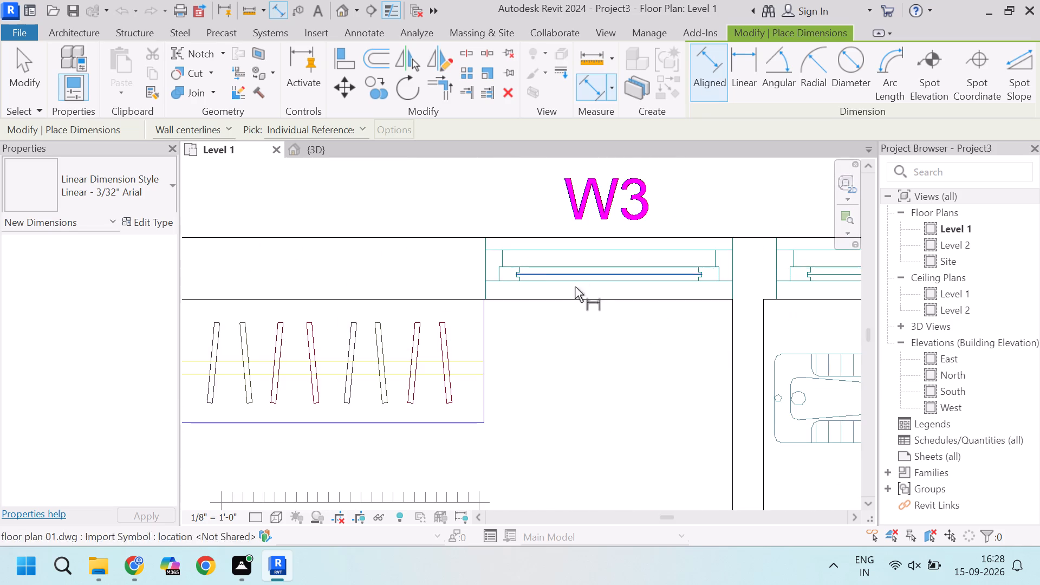
Measure the width of the W1 window opening in the outer wall of the 11'0"X13'6" C.Bedroom and end measuring.
scroll(575, 287, "down", 11)
scroll(474, 277, "up", 15)
left_click(322, 292)
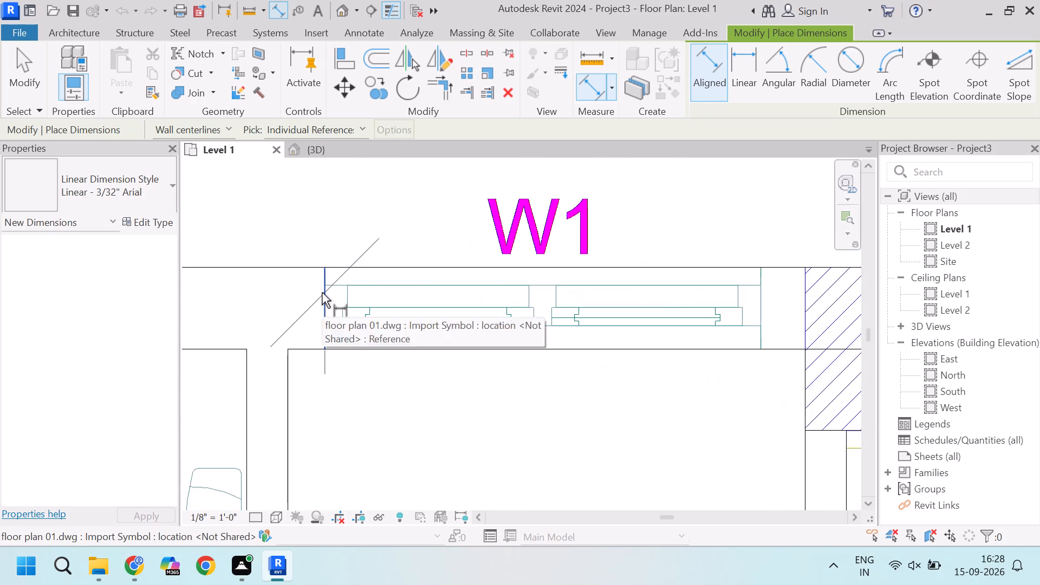
scroll(322, 292, "down", 6)
scroll(588, 283, "up", 3)
left_click(474, 297)
scroll(474, 297, "down", 4)
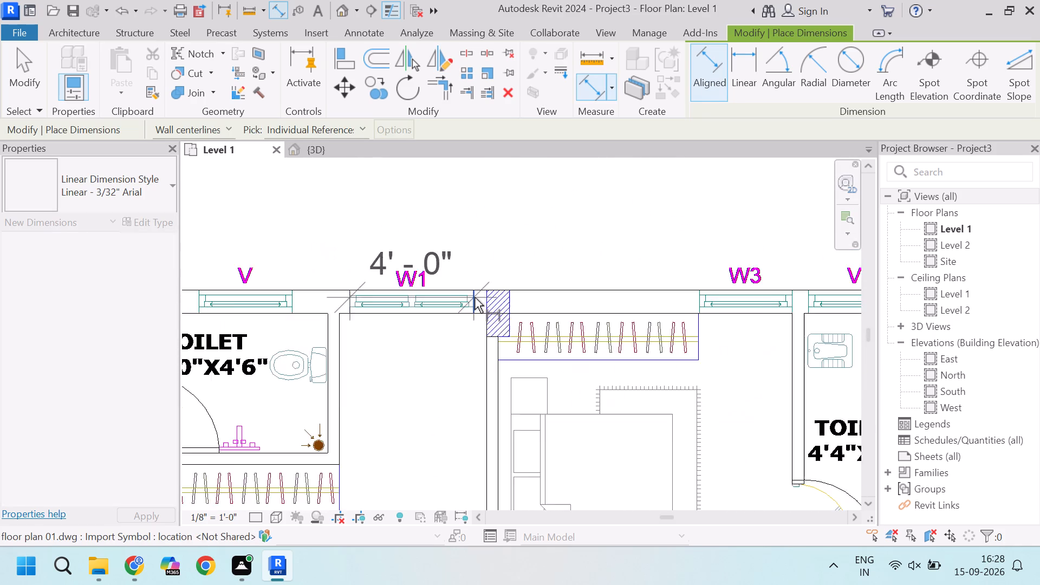
scroll(474, 297, "down", 12)
key("Escape")
scroll(472, 277, "down", 14)
key("Escape")
key("Escape")
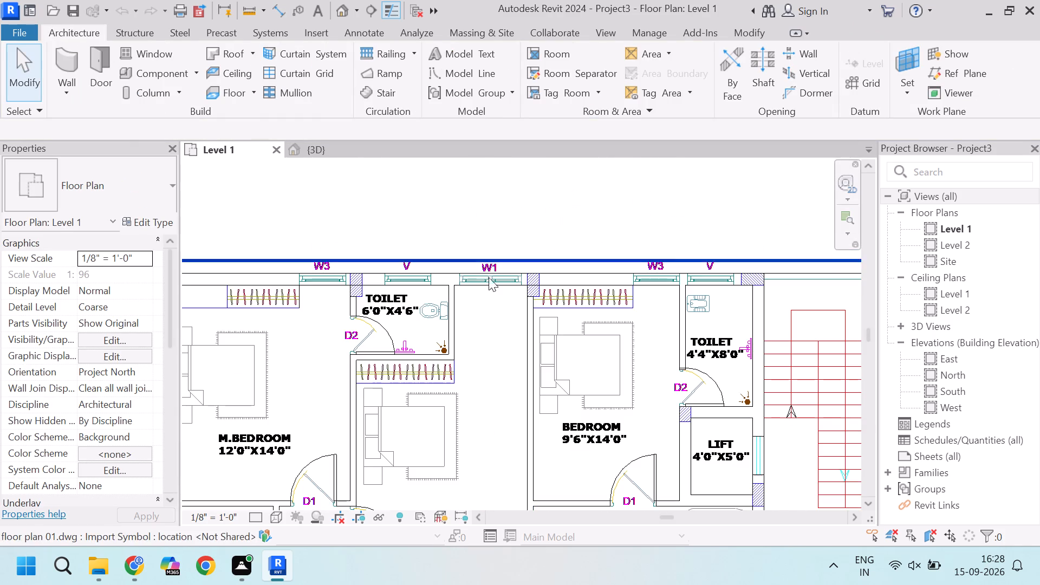
Start placing windows with the Fixed 36" x 48" type at a 3' 0" sill height.
left_click(164, 50)
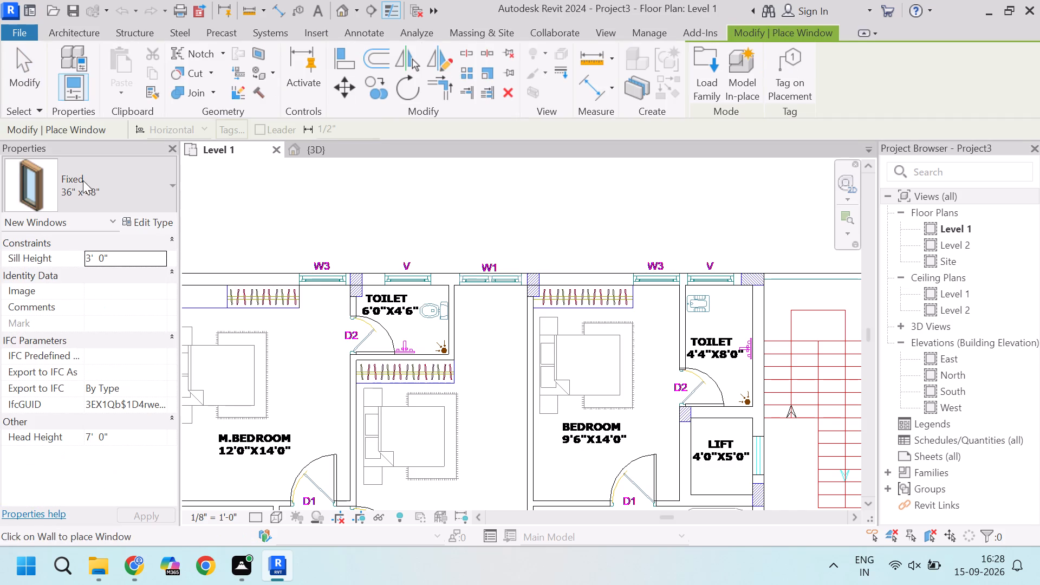
left_click(142, 192)
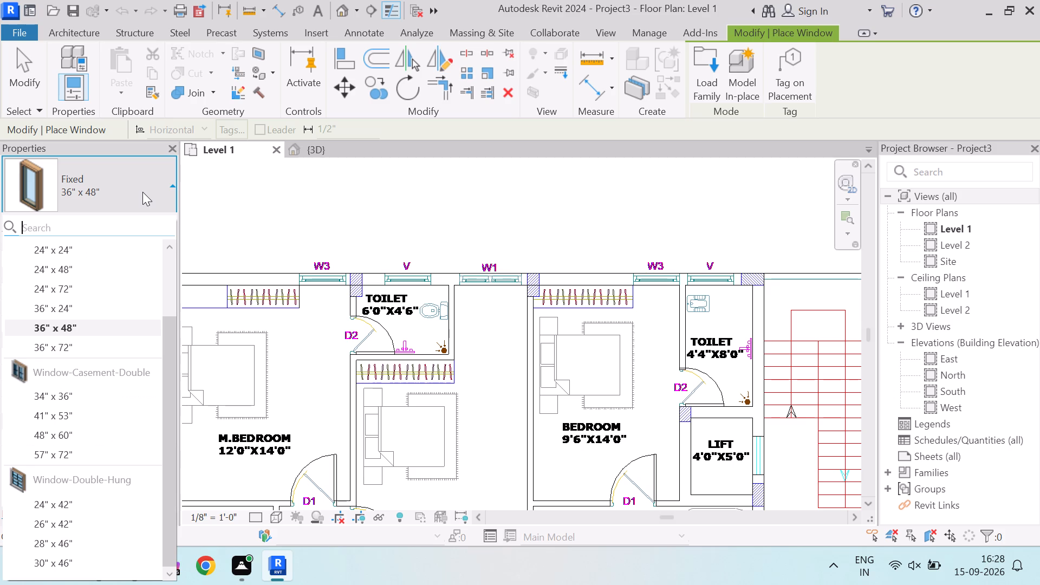
scroll(100, 420, "down", 6)
scroll(90, 417, "up", 4)
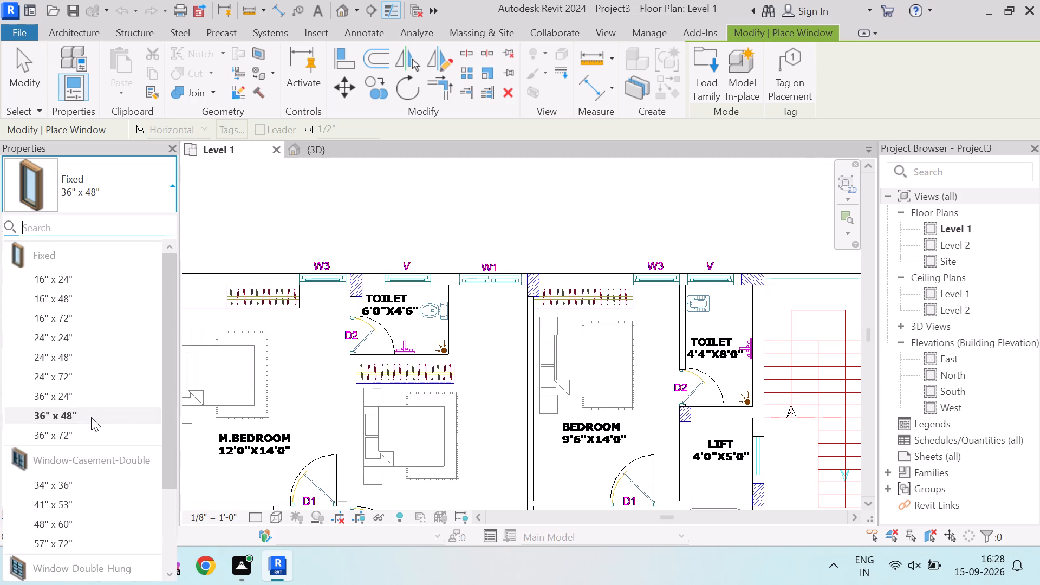
scroll(91, 417, "down", 3)
scroll(91, 417, "up", 4)
scroll(542, 236, "down", 6)
scroll(413, 256, "up", 6)
scroll(336, 316, "up", 4)
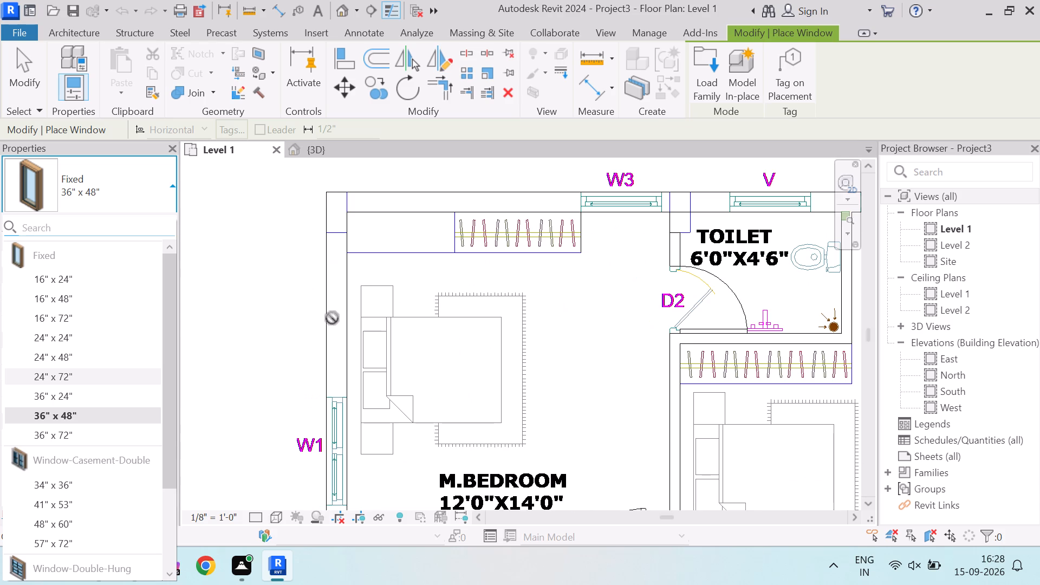
scroll(332, 356, "down", 2)
scroll(339, 406, "up", 4)
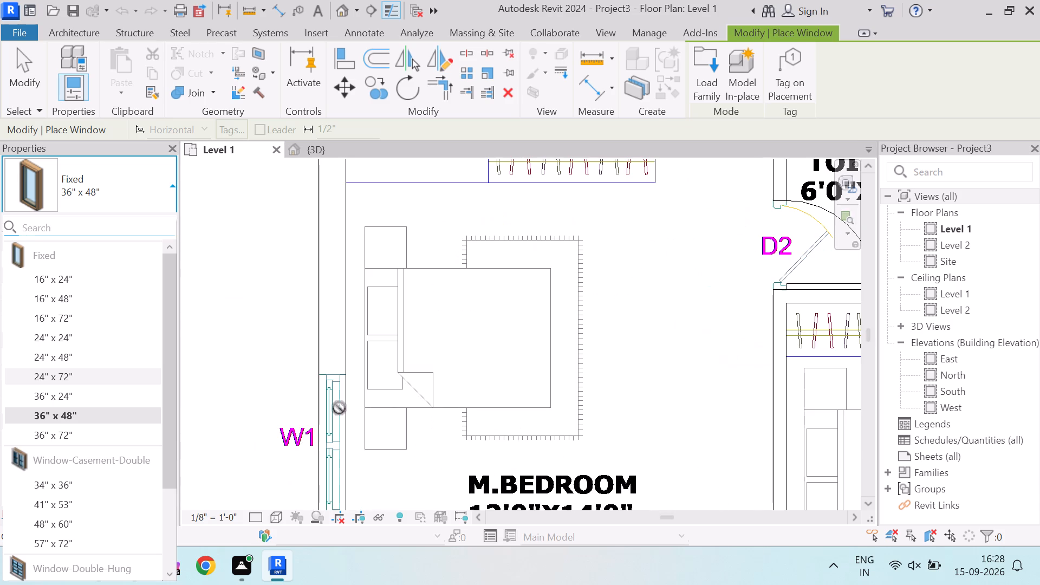
left_click(101, 418)
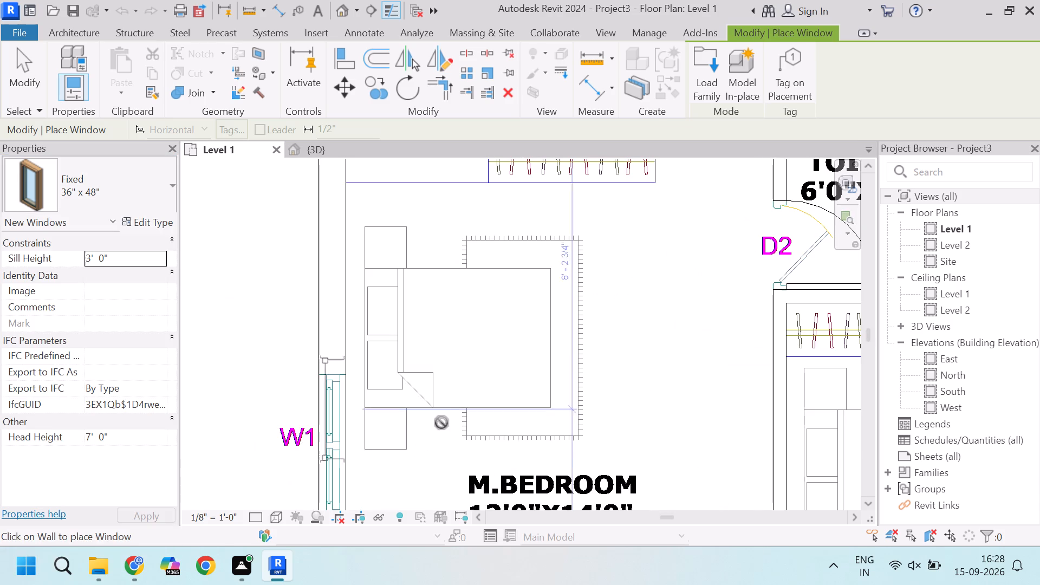
Examine the W1 openings of the M.Bedroom and dining area against the 36" x 48" window preview.
scroll(350, 294, "down", 6)
scroll(336, 378, "up", 6)
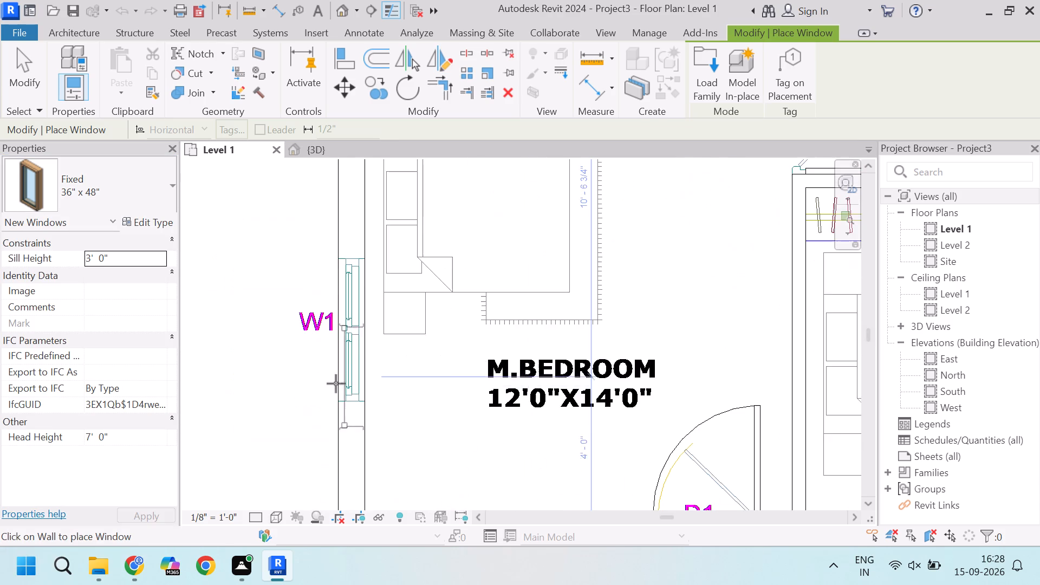
scroll(347, 362, "up", 3)
scroll(349, 320, "down", 5)
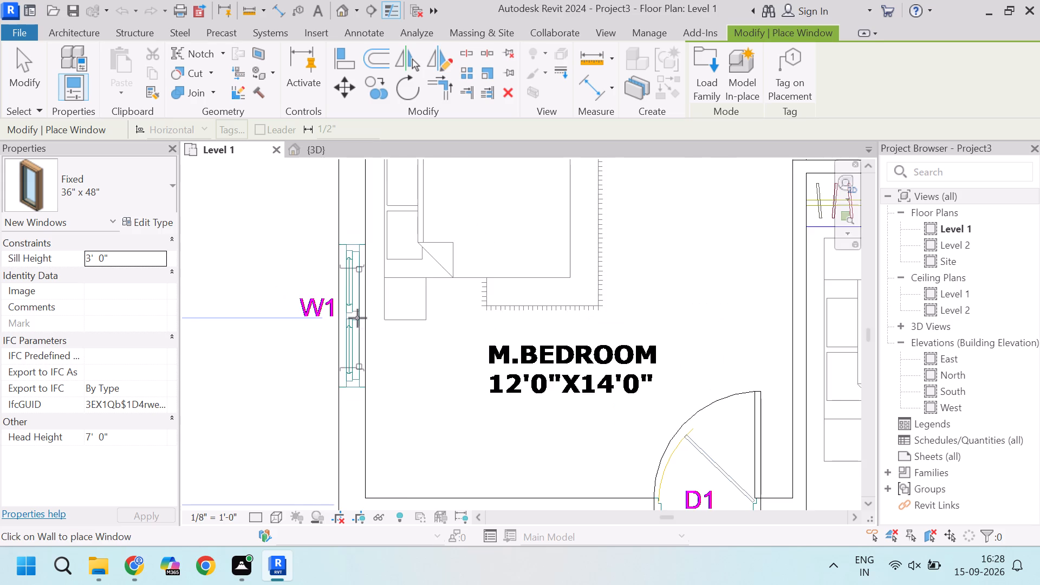
scroll(357, 318, "down", 8)
scroll(352, 326, "up", 7)
scroll(376, 286, "down", 5)
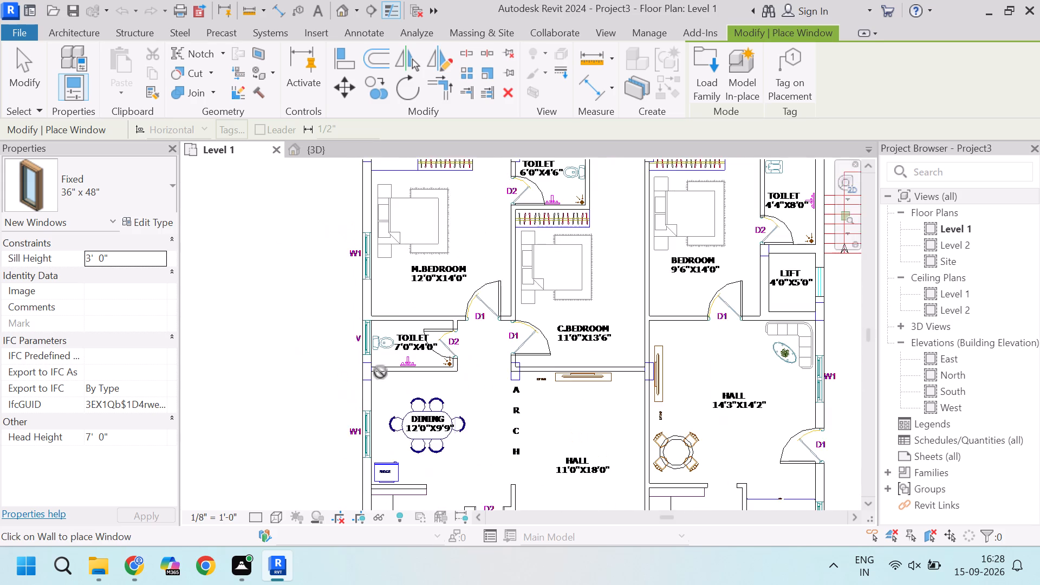
scroll(374, 389, "up", 6)
scroll(371, 452, "up", 5)
scroll(328, 236, "down", 7)
scroll(328, 326, "up", 6)
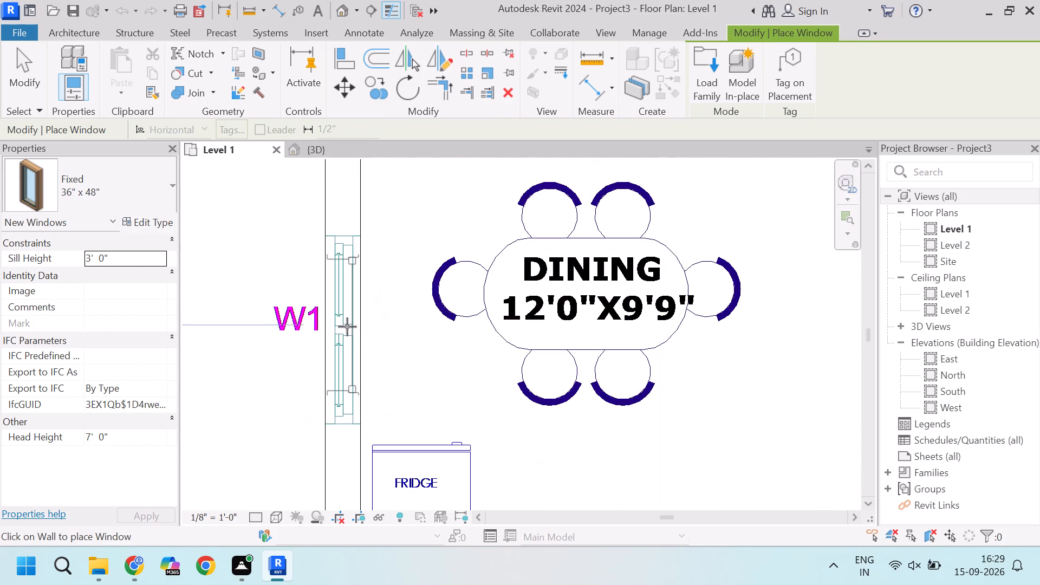
scroll(347, 327, "up", 3)
scroll(346, 322, "down", 4)
scroll(313, 280, "down", 13)
Place a Fixed 36" x 48" window in the W2 opening of the 8'0"X8'0" kitchen beside the pooja room.
scroll(389, 376, "up", 4)
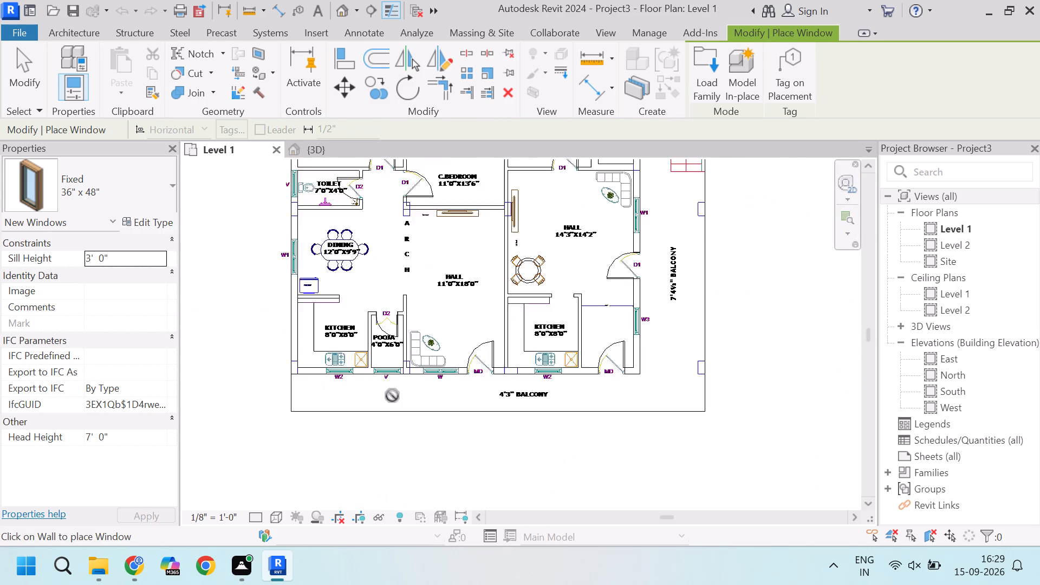
scroll(392, 395, "up", 2)
scroll(278, 344, "up", 11)
scroll(330, 363, "up", 2)
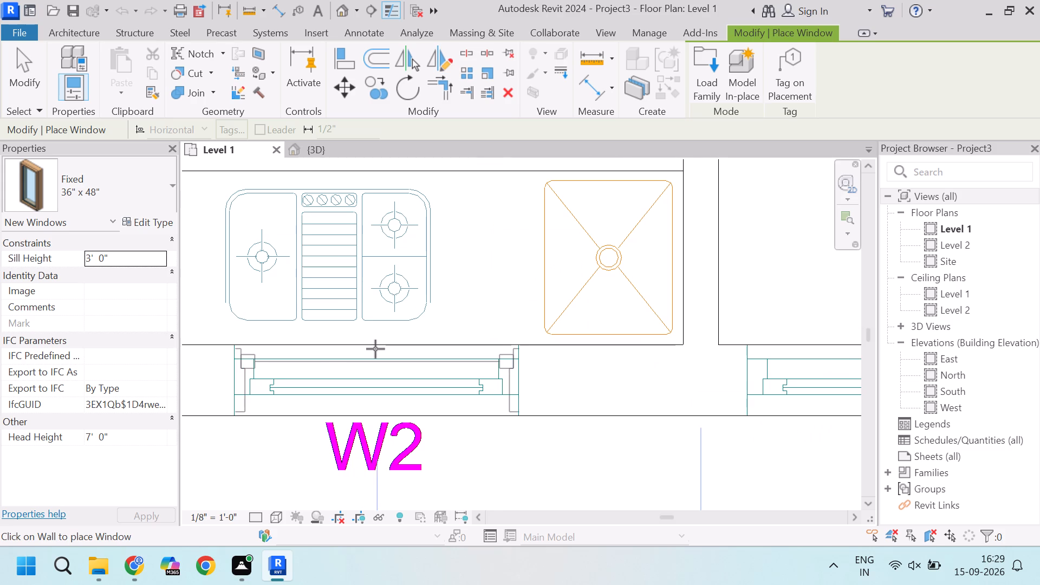
left_click(375, 350)
Place a Fixed 36" x 48" window in the W2 opening of the other kitchen, between the two MD doors.
scroll(261, 330, "down", 6)
scroll(334, 348, "down", 6)
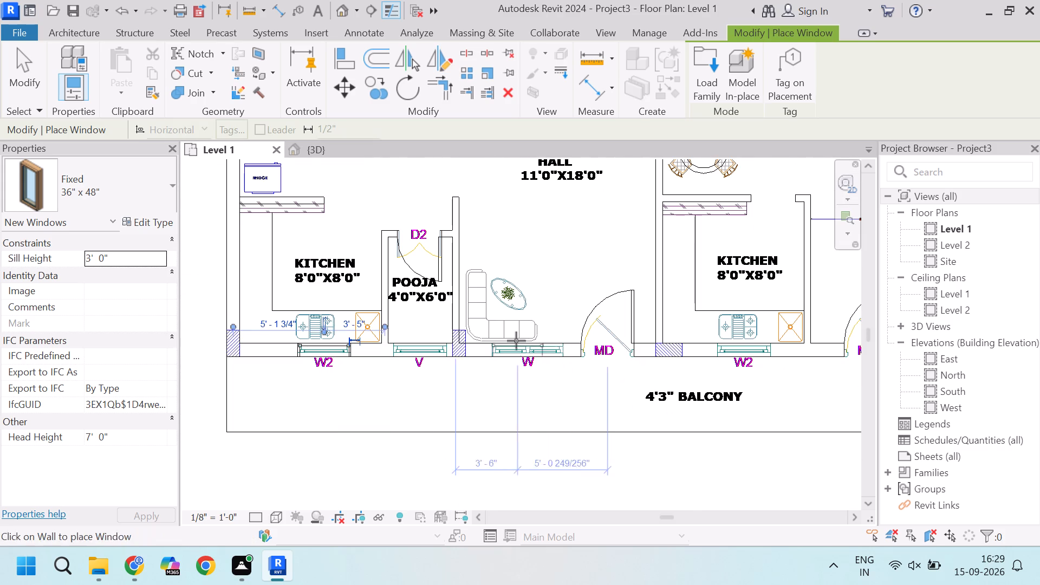
scroll(548, 357, "up", 5)
scroll(498, 349, "up", 6)
scroll(496, 348, "down", 9)
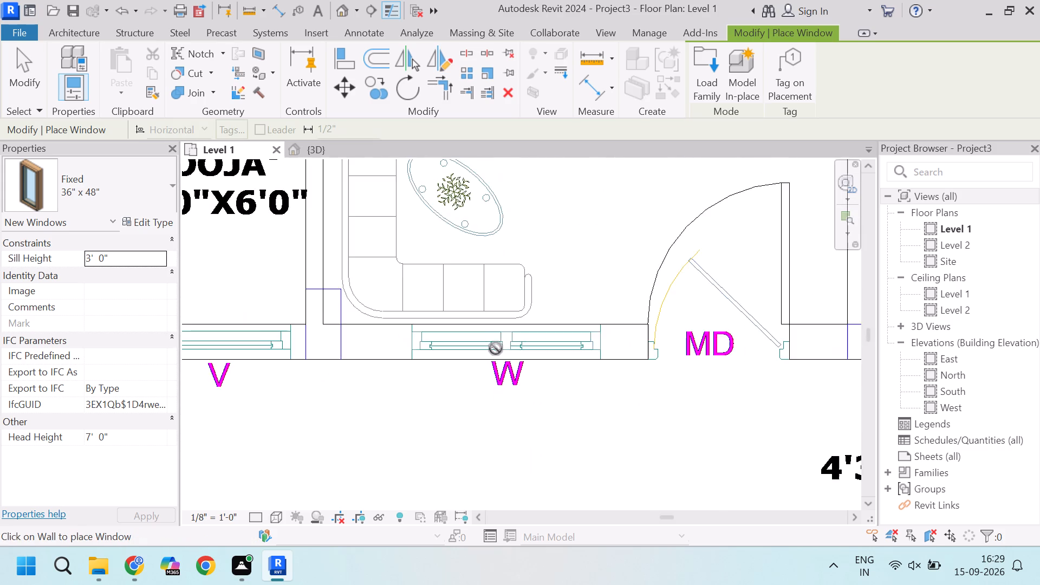
scroll(496, 348, "down", 4)
scroll(647, 361, "up", 11)
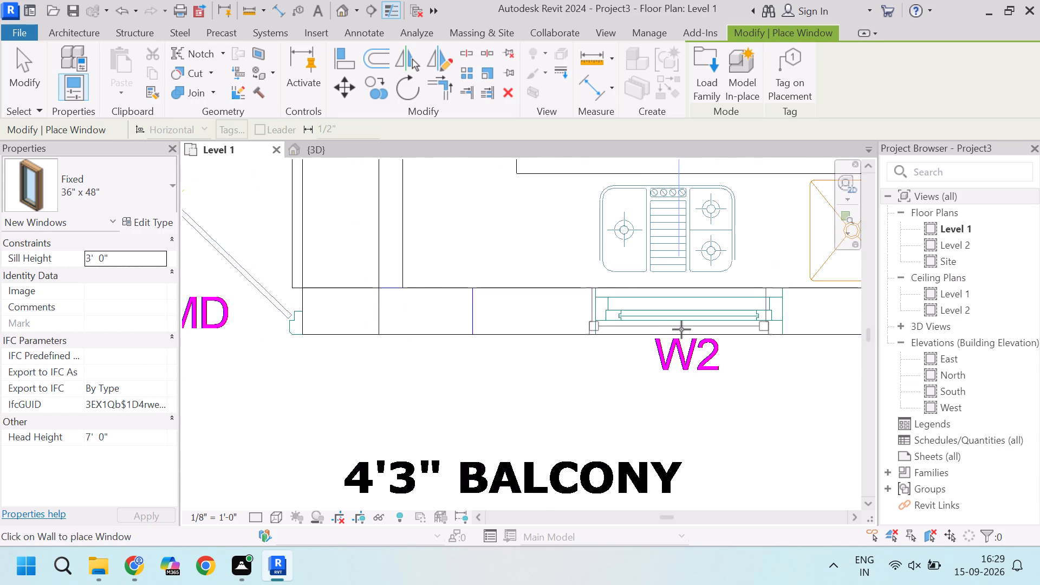
scroll(685, 327, "up", 2)
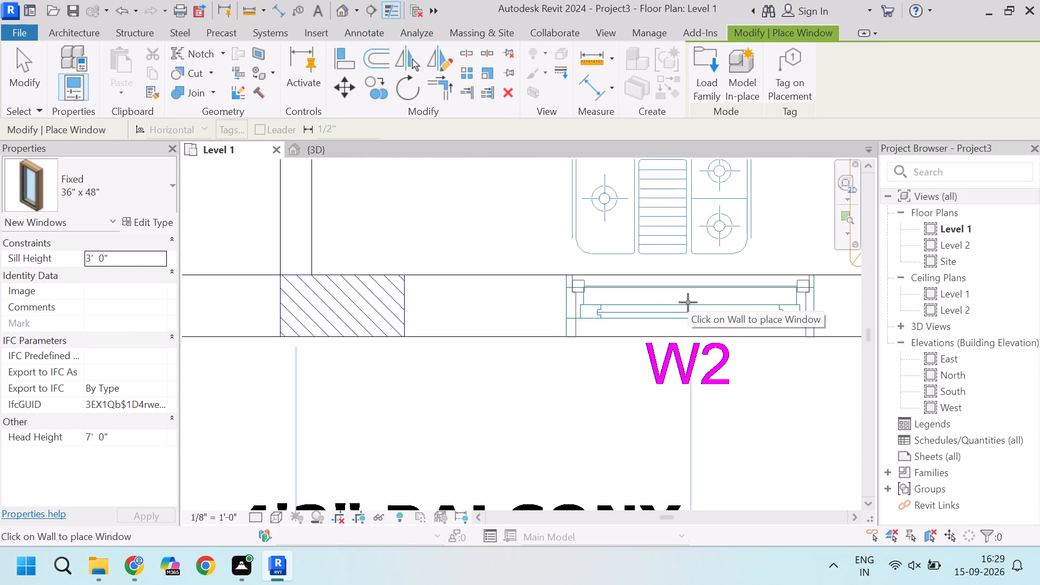
left_click(688, 302)
Place a Fixed 36" x 48" window in the W3 opening in the side wall of the 6'0" wide entrance area.
scroll(438, 404, "down", 13)
scroll(642, 245, "up", 2)
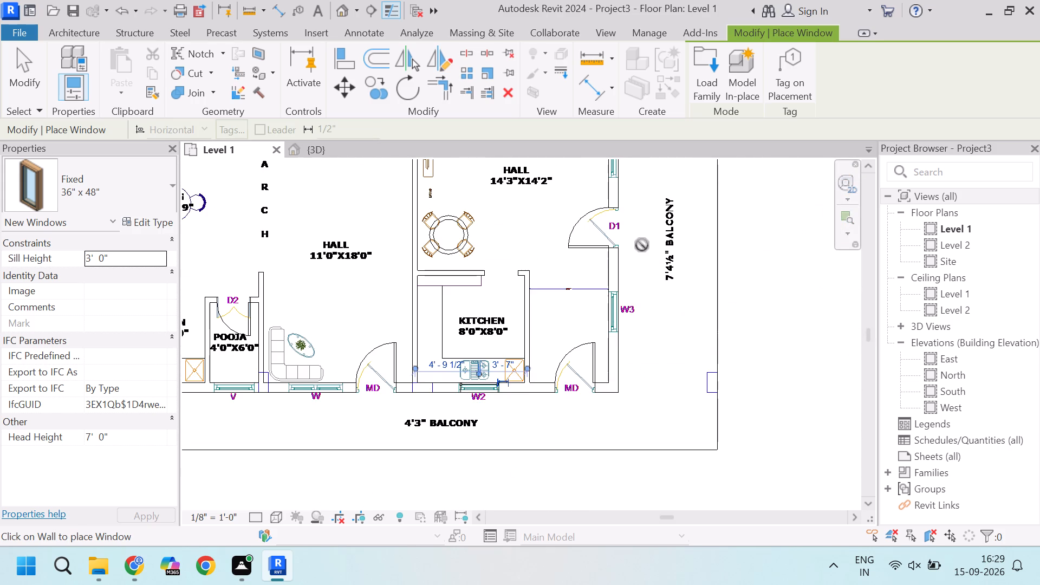
scroll(642, 245, "up", 1)
scroll(601, 388, "down", 5)
scroll(597, 360, "up", 12)
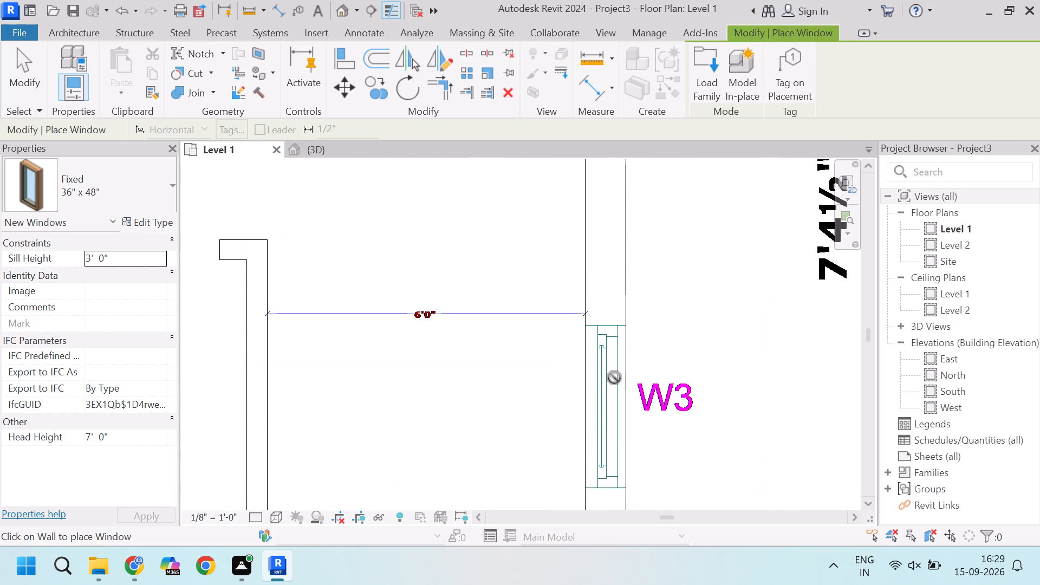
scroll(627, 411, "up", 3)
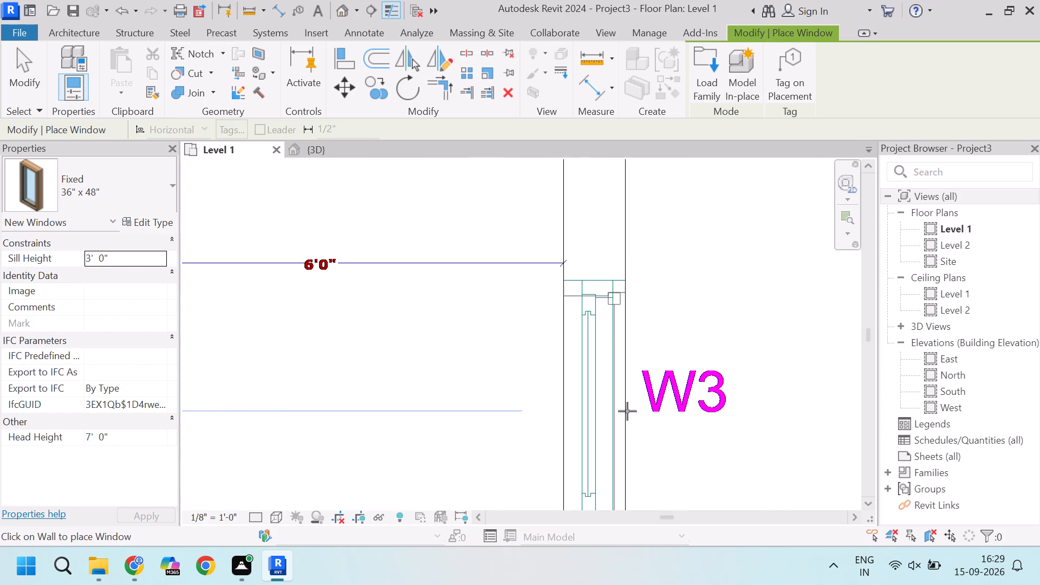
scroll(626, 404, "down", 2)
left_click(626, 404)
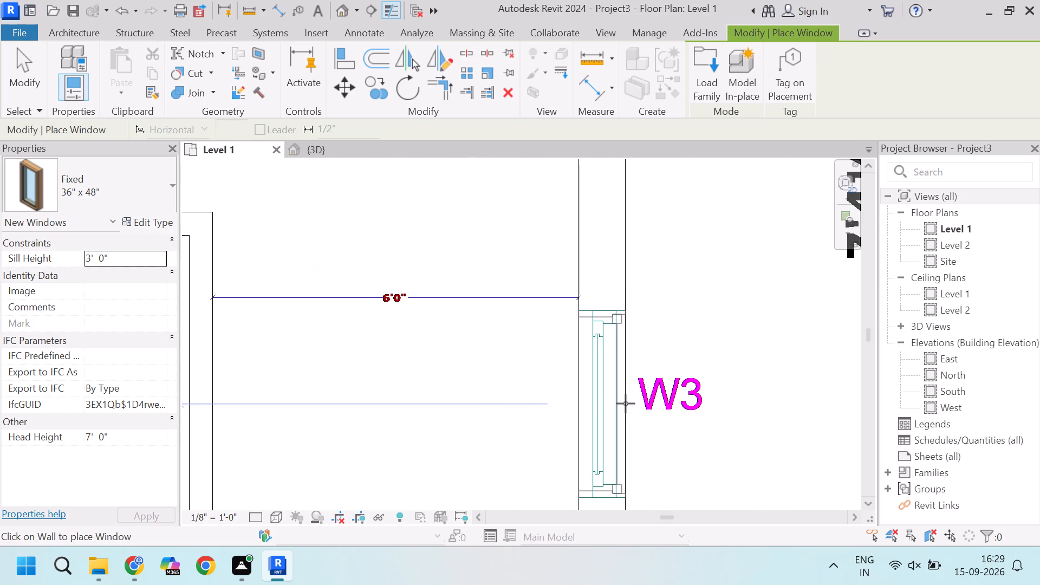
Place a Fixed 36" x 48" window in the W3 opening of the 9'6"X14'0" bedroom, beside the 4'4"X8'0" toilet.
scroll(489, 404, "down", 13)
scroll(359, 335, "down", 4)
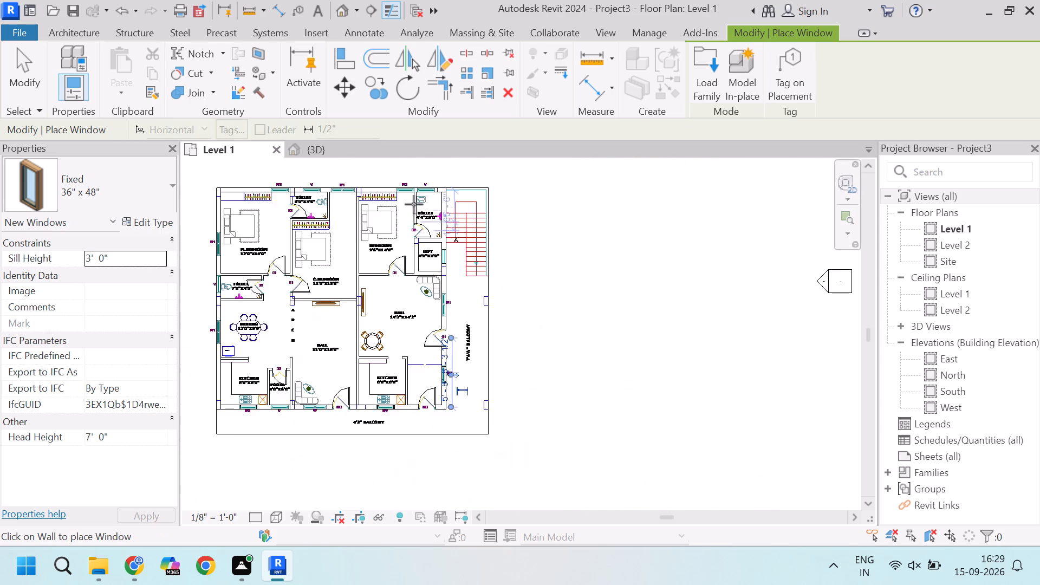
scroll(414, 201, "up", 9)
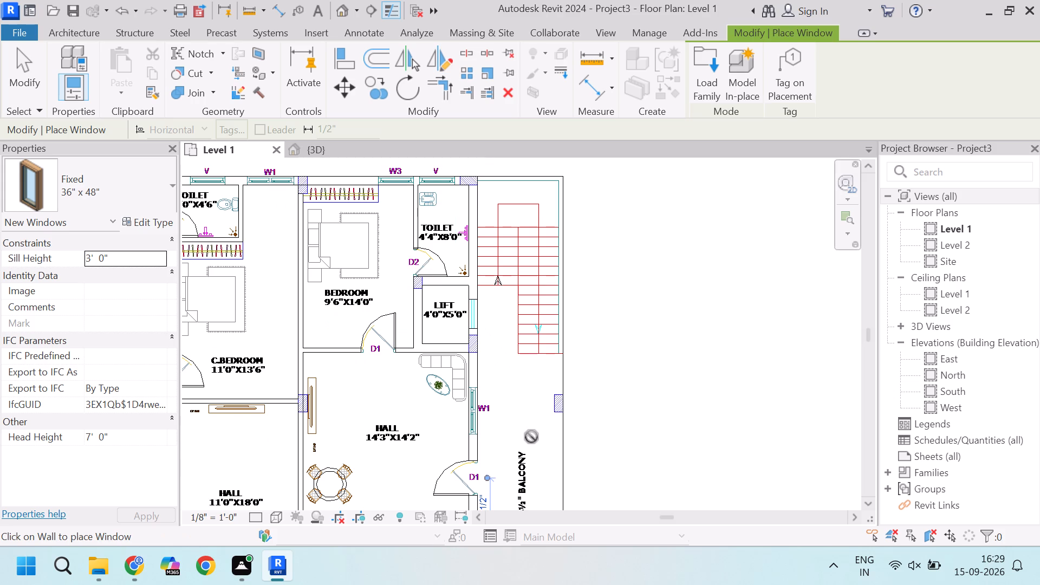
scroll(519, 395, "down", 3)
scroll(432, 232, "up", 13)
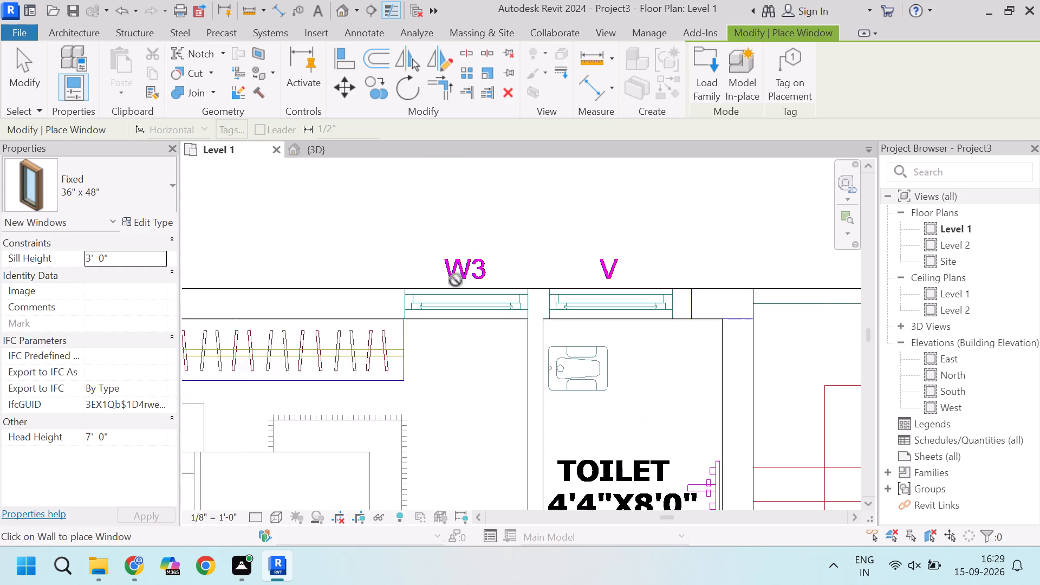
scroll(456, 280, "up", 5)
left_click(472, 314)
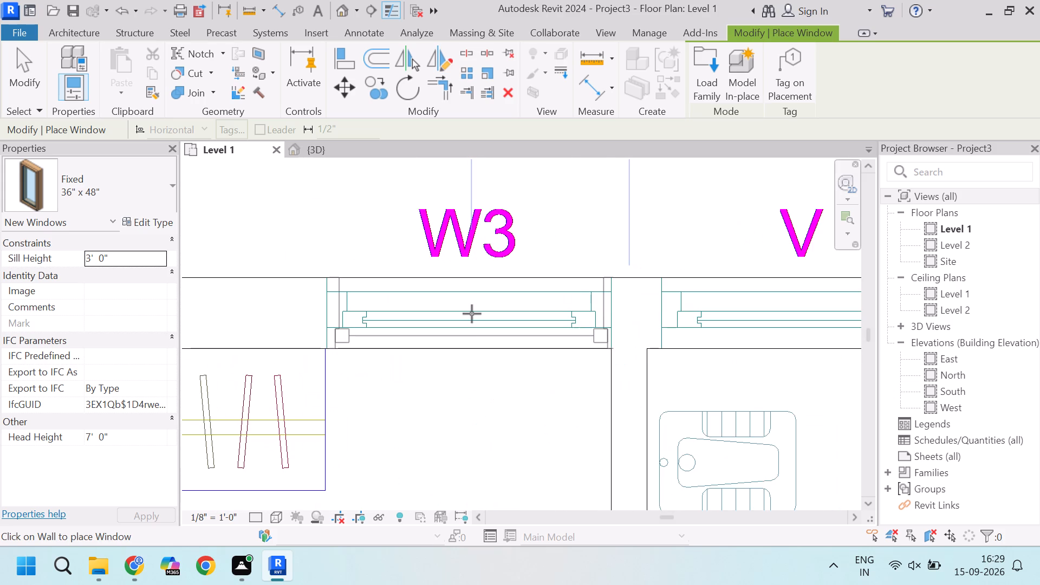
Place a Fixed 36" x 48" window in the W3 opening of the M.Bedroom, beside the 6'0"X4'6" toilet.
scroll(515, 329, "down", 11)
scroll(515, 334, "up", 5)
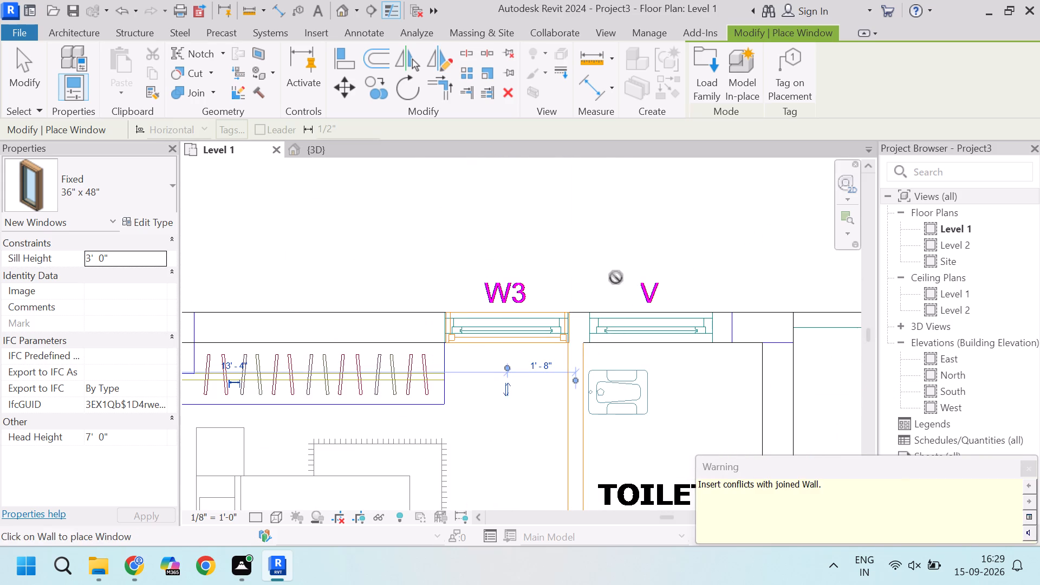
scroll(571, 314, "up", 3)
scroll(627, 281, "down", 9)
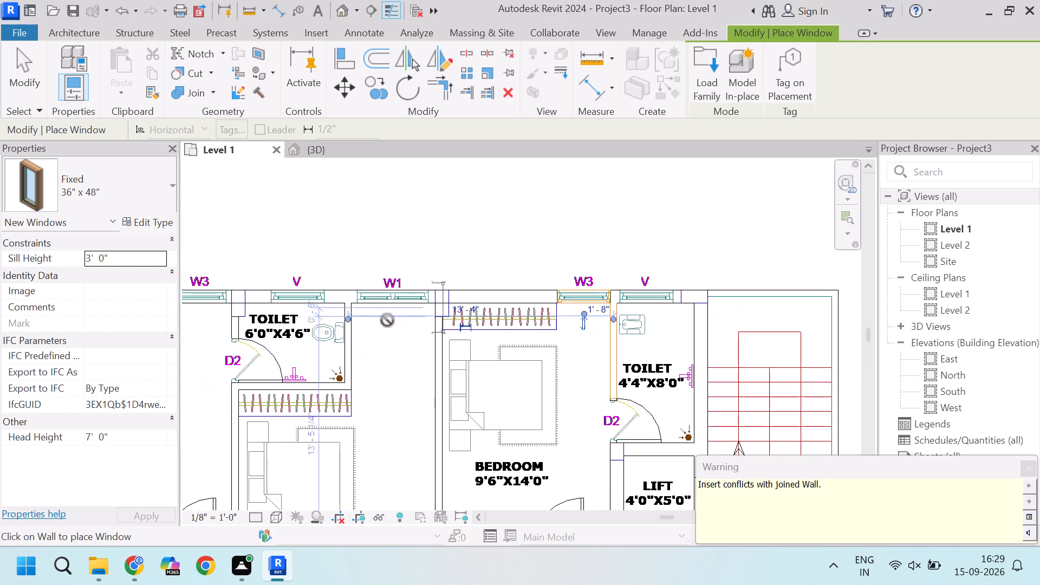
scroll(385, 320, "up", 5)
scroll(511, 335, "down", 10)
scroll(400, 331, "up", 11)
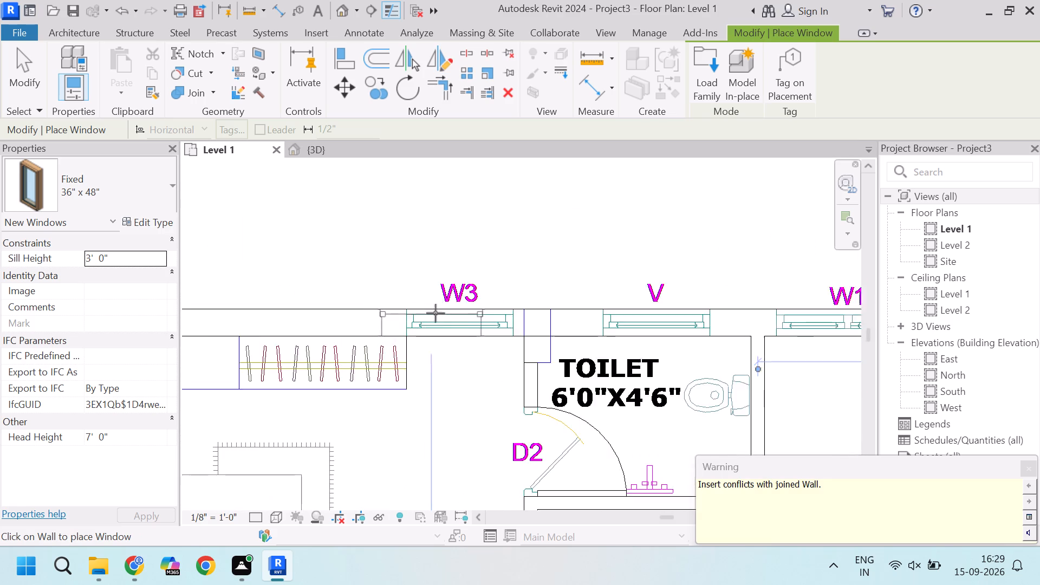
scroll(435, 313, "up", 7)
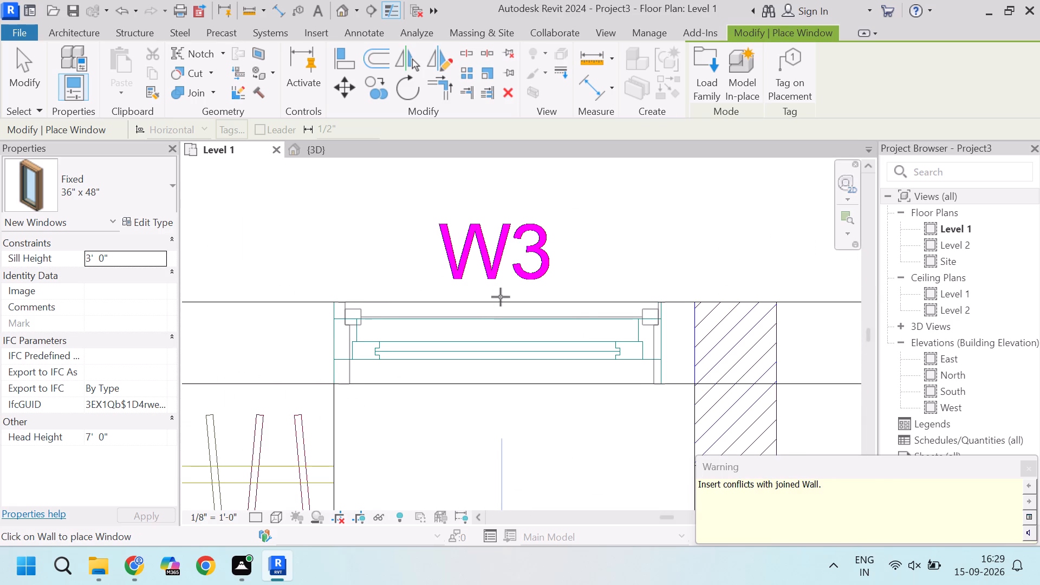
left_click(500, 297)
Duplicate the Fixed 36" x 48" window type as 48" x 48" and set its width to 4' 0".
scroll(352, 330, "down", 20)
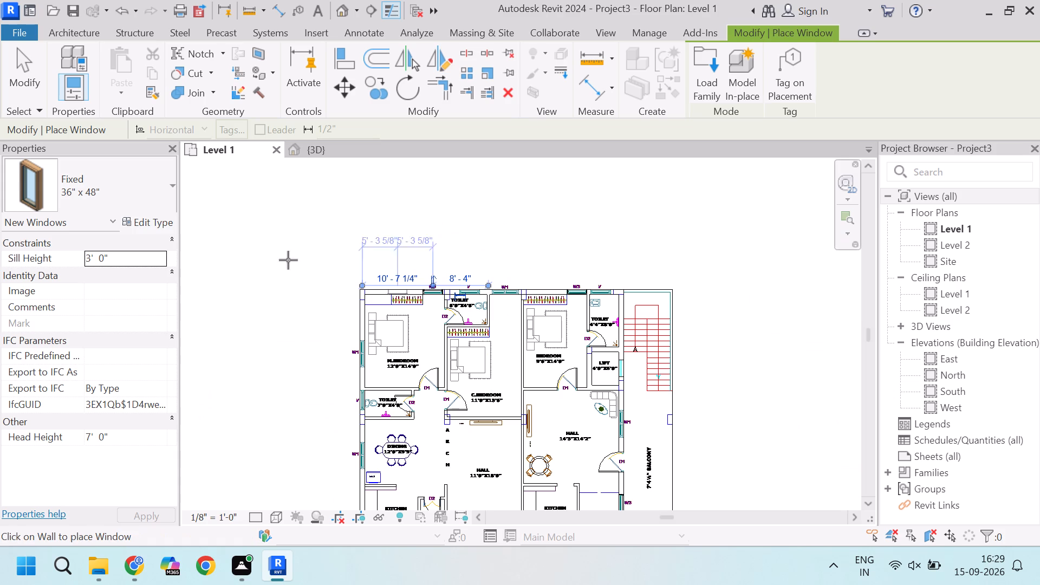
left_click(154, 218)
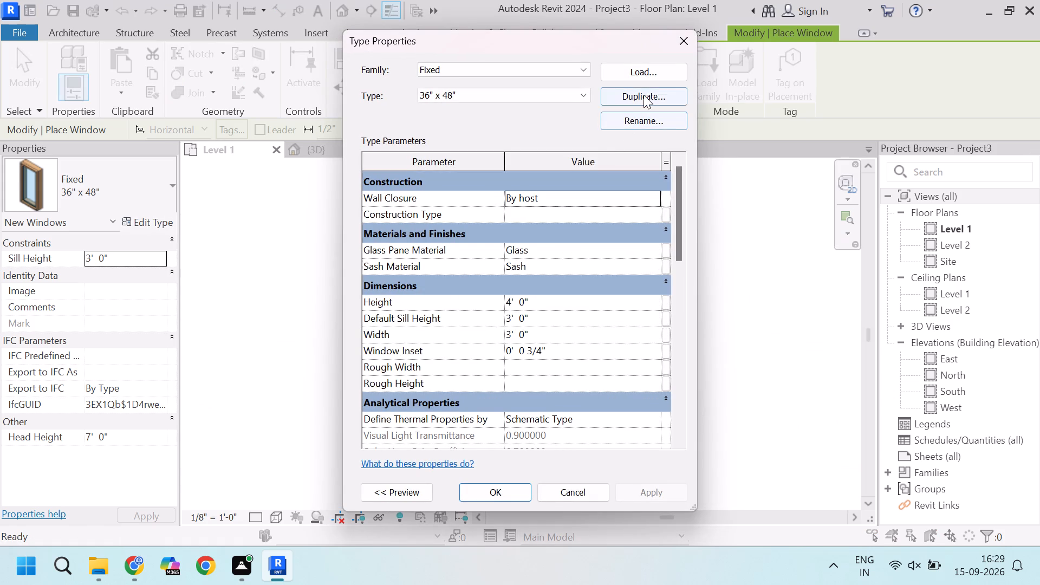
left_click(645, 93)
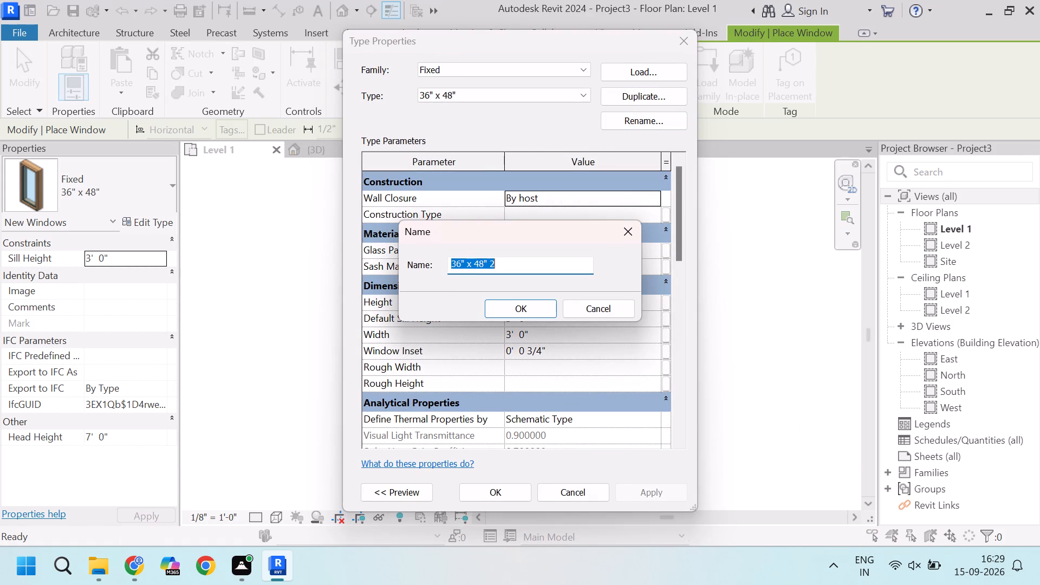
left_click(461, 262)
key("BackSpace")
key("BackSpace")
type("48")
left_click(513, 271)
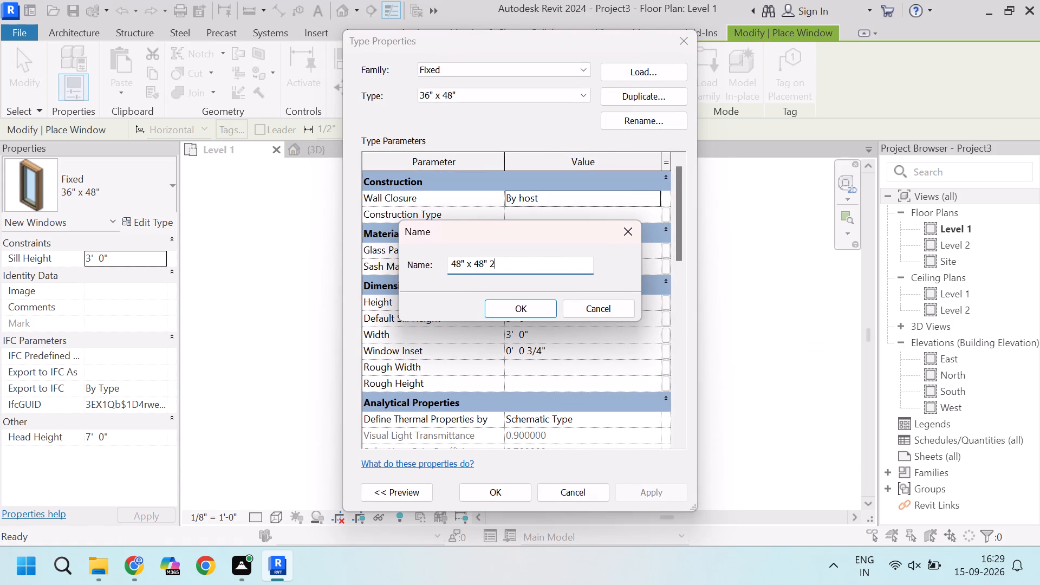
key("BackSpace")
left_click(534, 304)
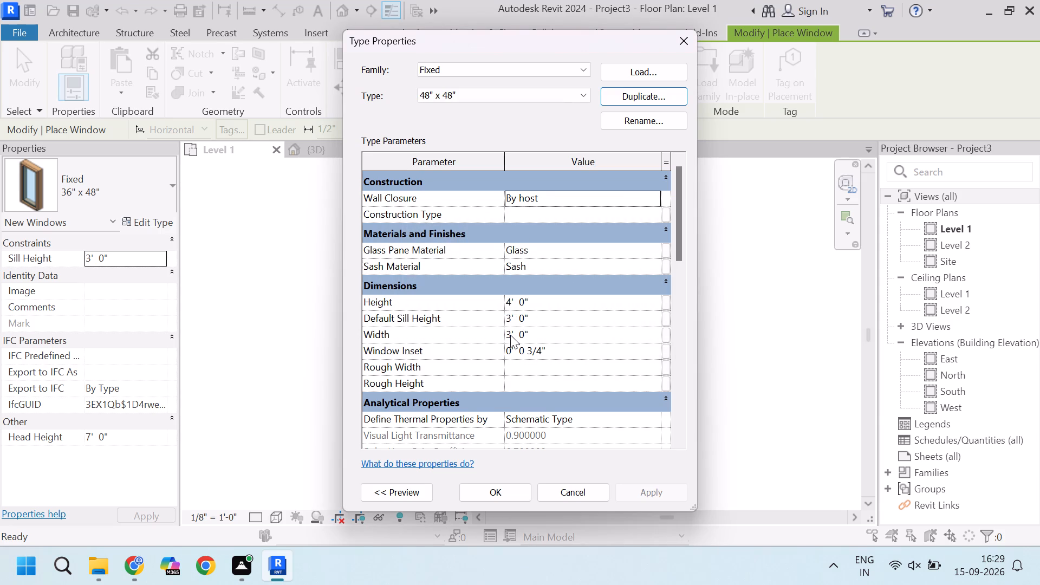
left_click(510, 335)
key("Right")
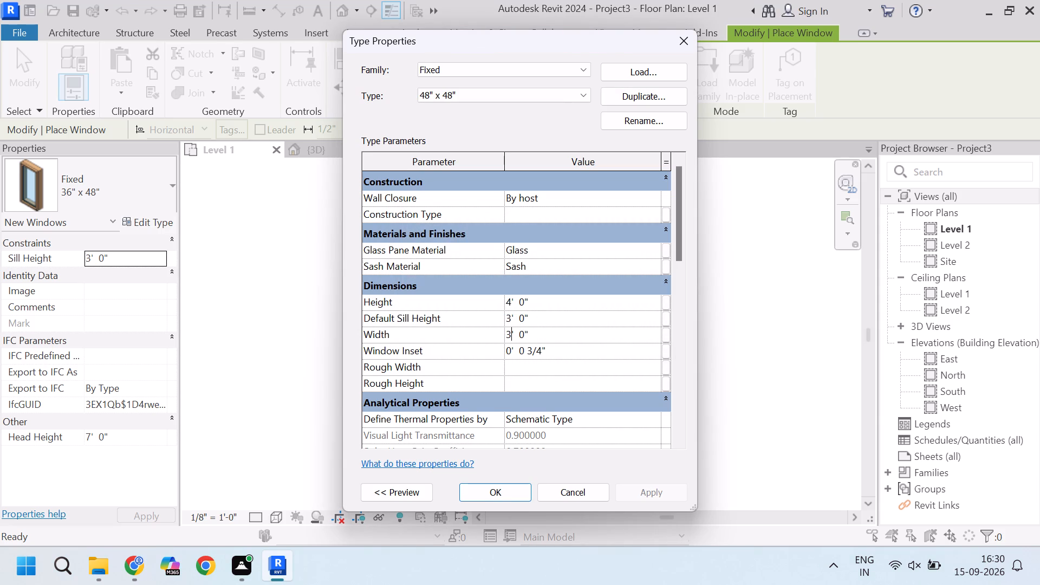
key("BackSpace")
key("4")
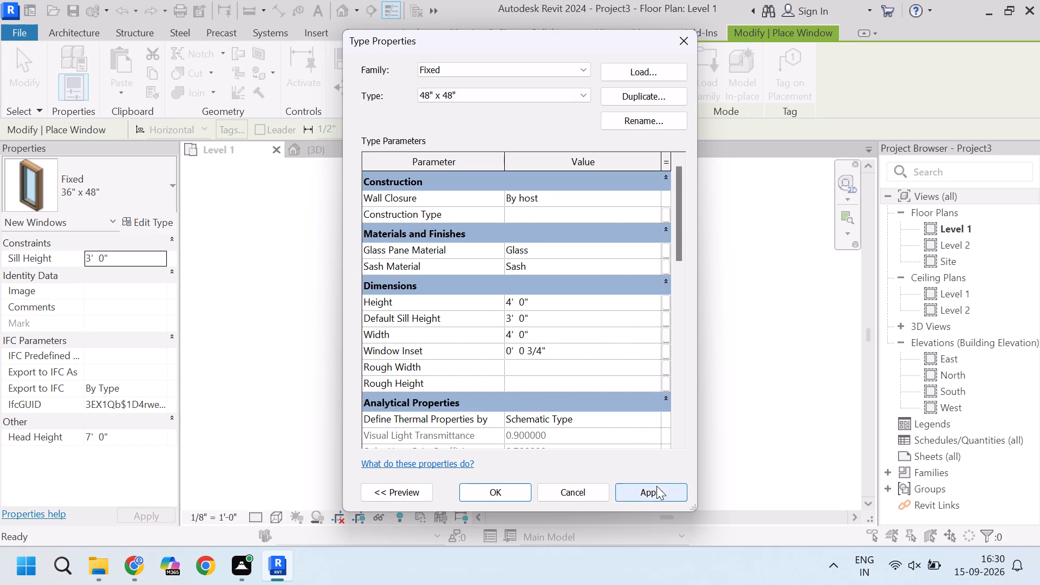
left_click(494, 493)
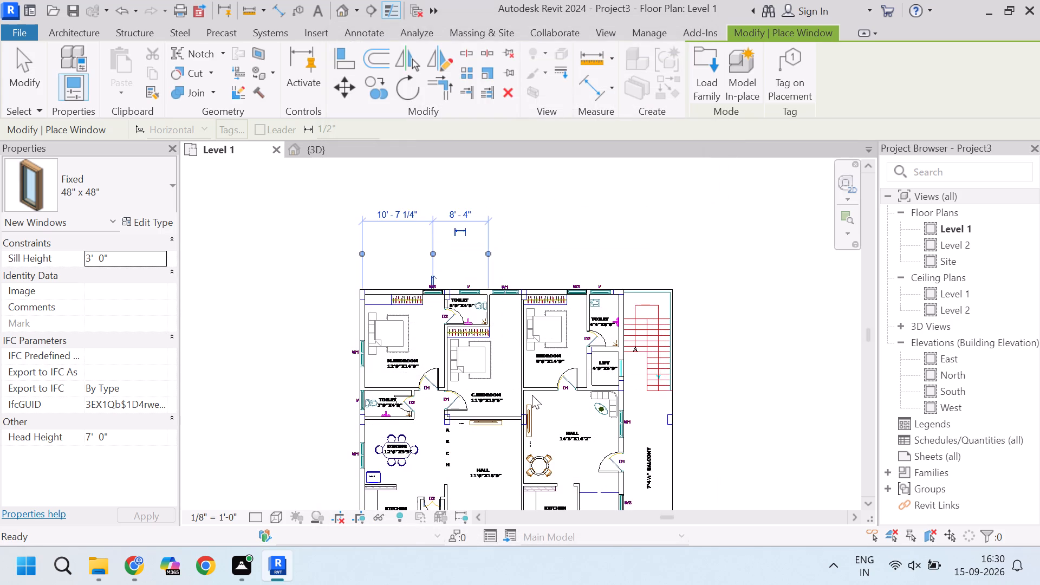
Place a Fixed 48" x 48" window in the C.Bedroom's W1 opening, beside the 6'0"X4'6" toilet.
scroll(425, 275, "up", 5)
scroll(482, 303, "up", 2)
scroll(612, 284, "up", 5)
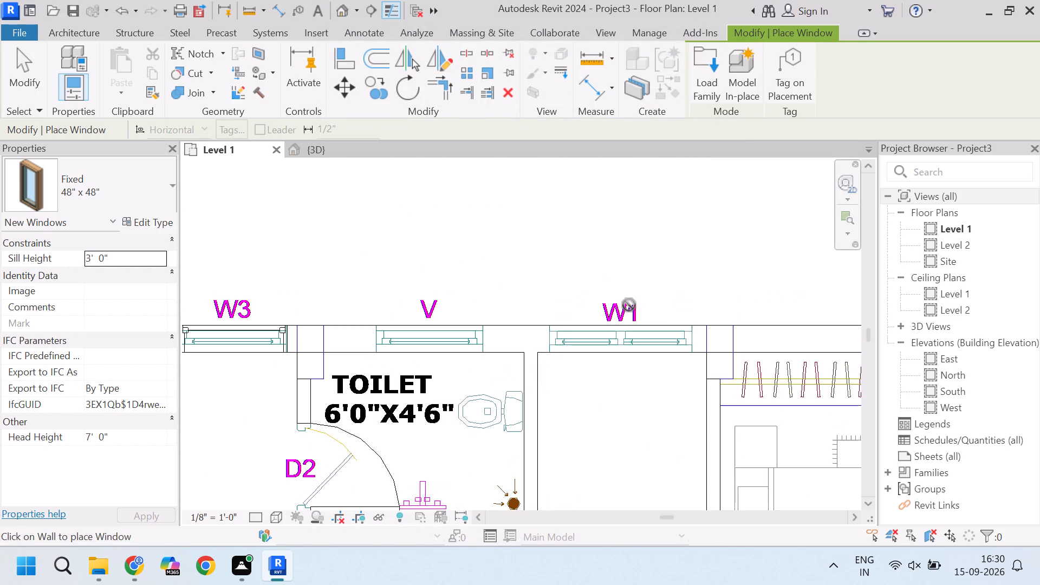
scroll(630, 320, "up", 5)
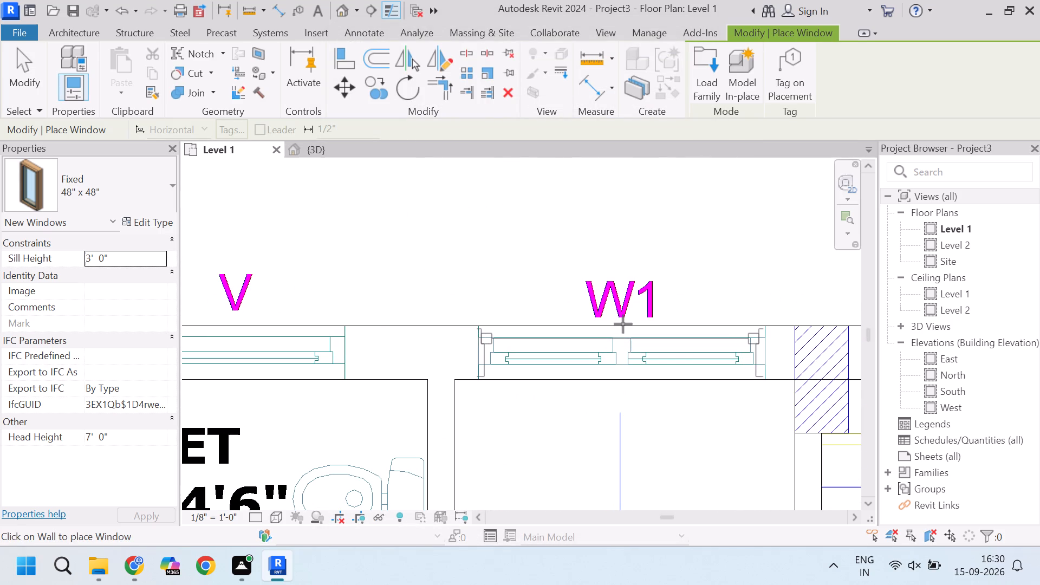
left_click(623, 324)
Place a Fixed 48" x 48" window in the W1 opening in the M.Bedroom's outer side wall.
scroll(544, 235, "down", 14)
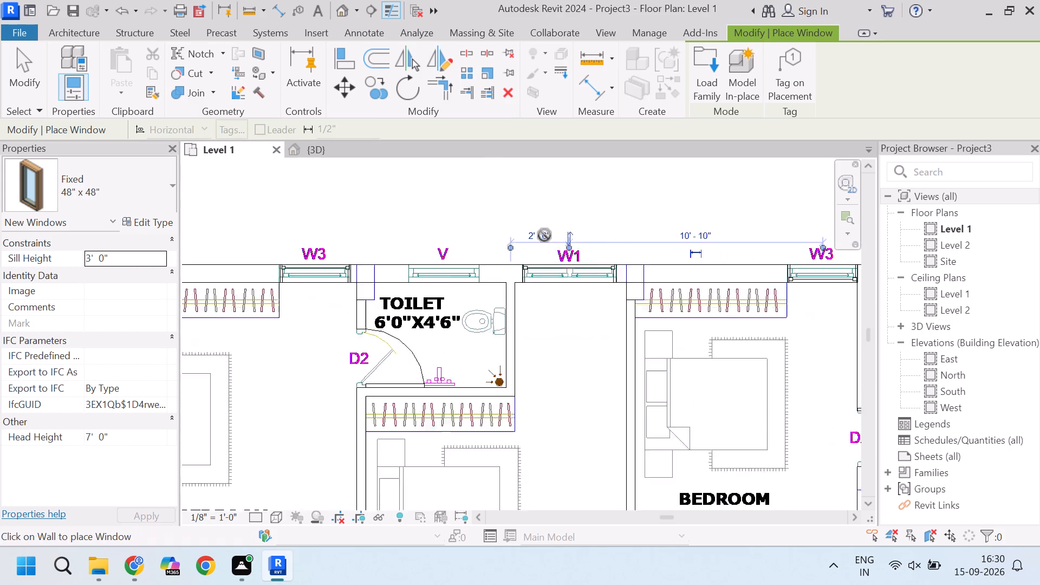
scroll(264, 376, "up", 6)
scroll(412, 302, "up", 4)
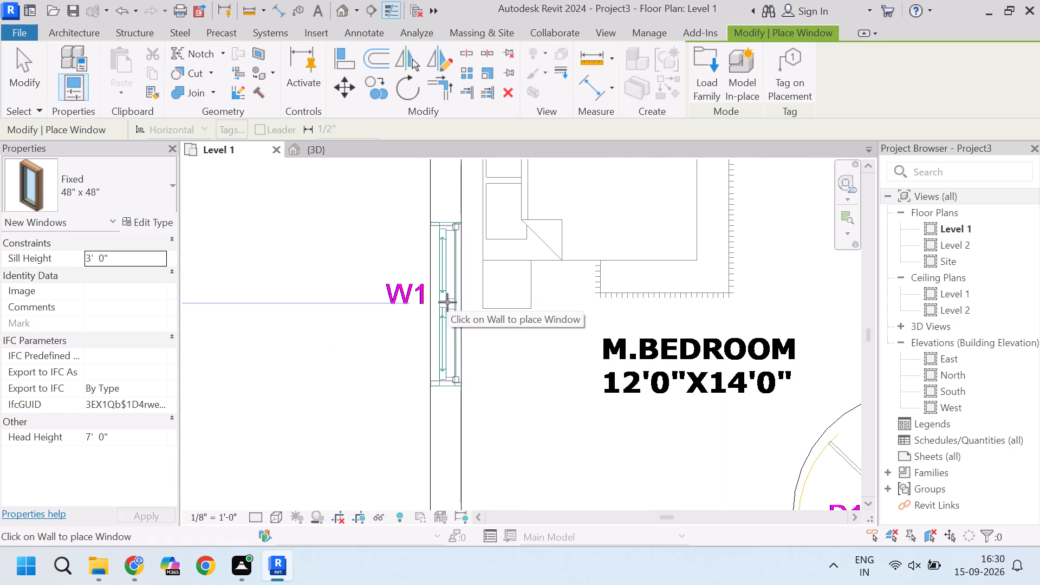
left_click(447, 302)
Place a Fixed 48" x 48" window in the W1 opening of the 12'0"X9'9" dining area.
scroll(417, 262, "down", 13)
scroll(409, 384, "up", 5)
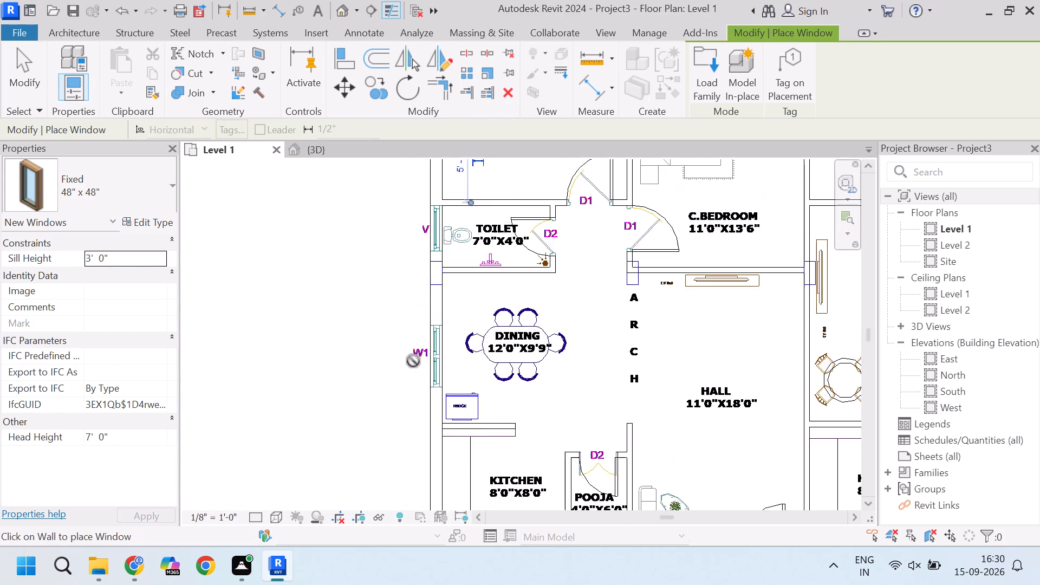
scroll(413, 361, "up", 7)
left_click(455, 353)
Place a Fixed 48" x 48" window in the W opening of the 11'0"X18'0" hall, between the pooja room and the MD door.
scroll(382, 310, "down", 5)
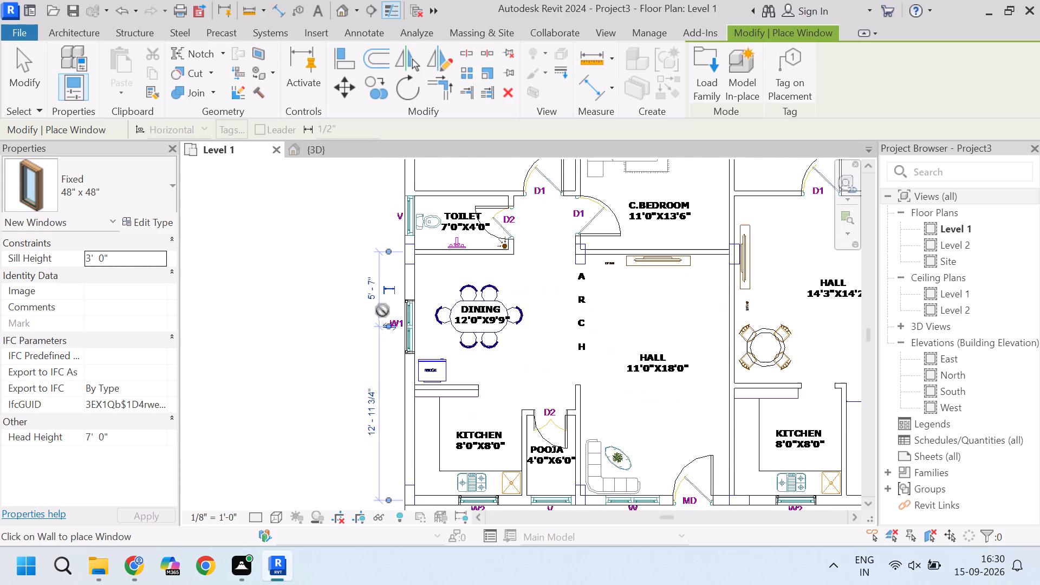
scroll(382, 310, "down", 7)
scroll(448, 407, "up", 11)
scroll(602, 391, "up", 3)
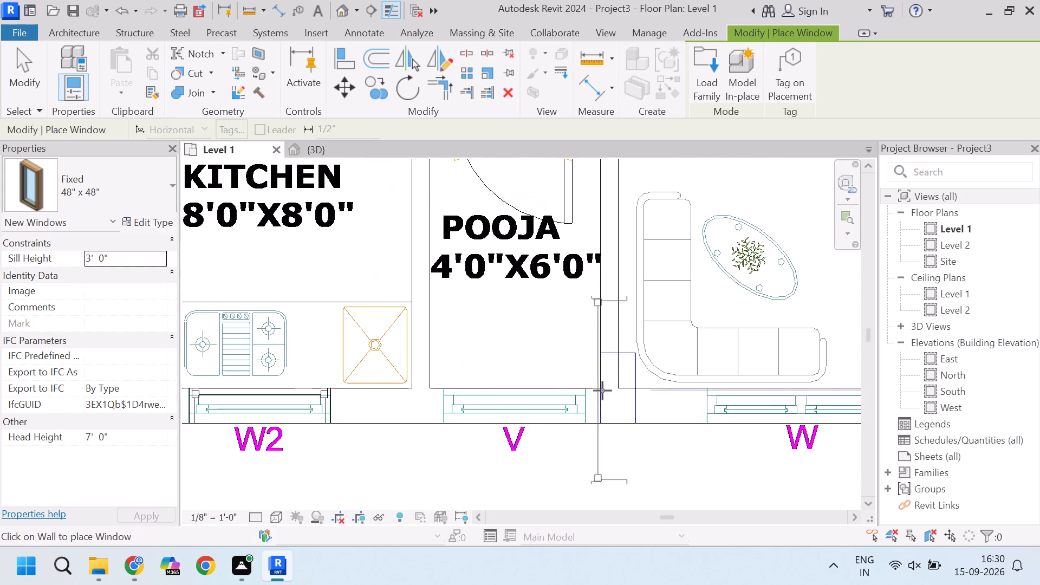
scroll(388, 391, "down", 4)
scroll(563, 381, "up", 6)
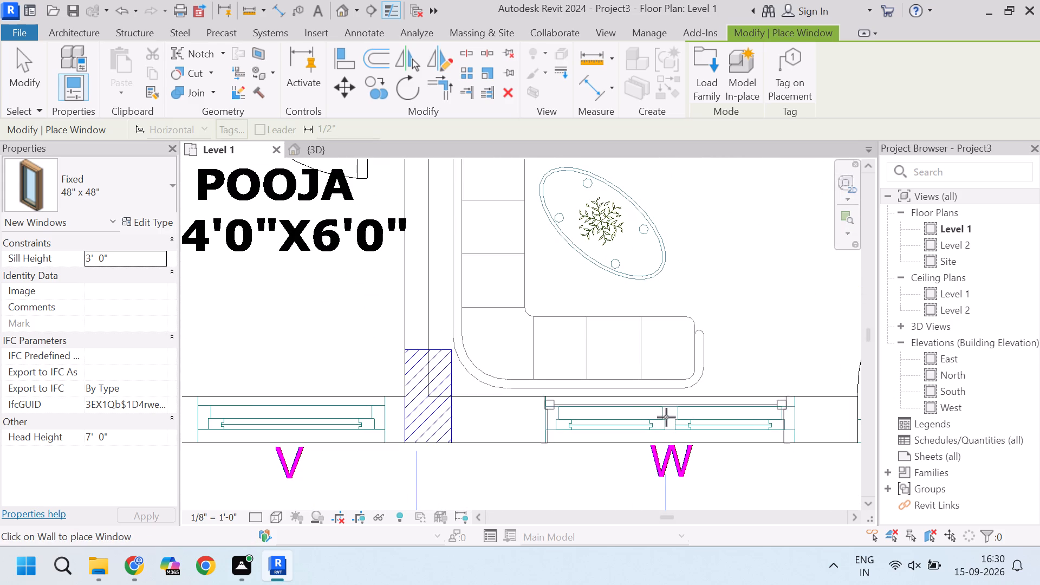
left_click(669, 417)
Place a Fixed 48" x 48" window in the W1 opening of the 14'3"X14'2" hall, facing the 7'4½" balcony.
scroll(383, 371, "down", 14)
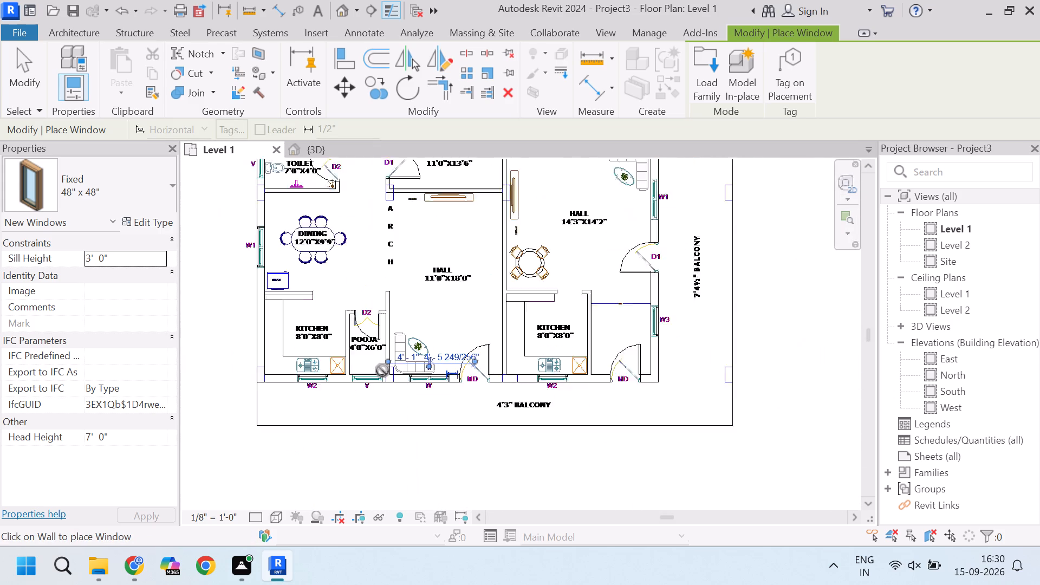
scroll(552, 369, "up", 6)
scroll(359, 421, "down", 1)
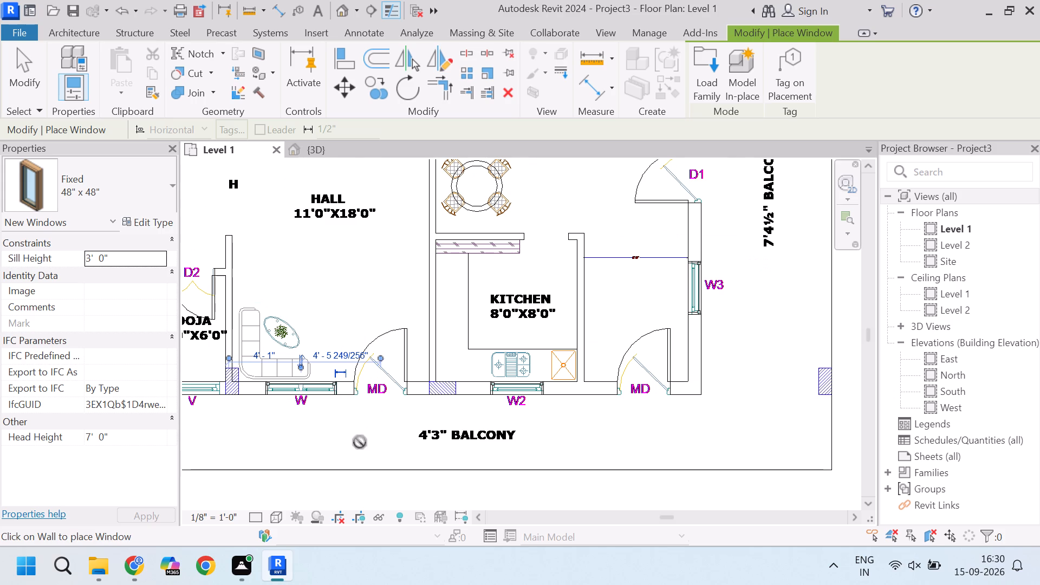
scroll(541, 400, "up", 8)
scroll(479, 420, "down", 11)
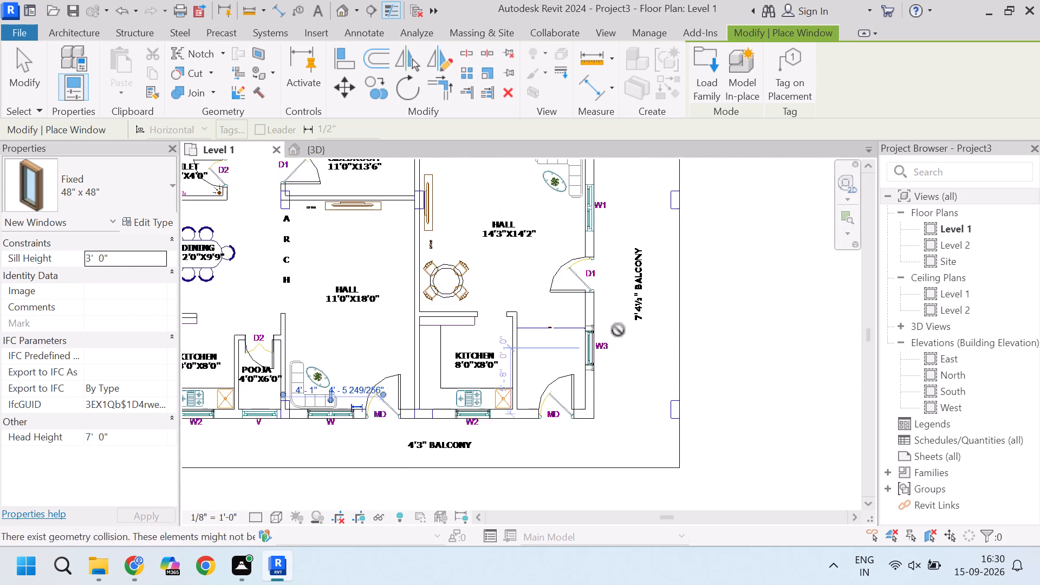
scroll(618, 330, "up", 4)
scroll(600, 374, "down", 5)
scroll(597, 282, "up", 5)
scroll(597, 318, "down", 4)
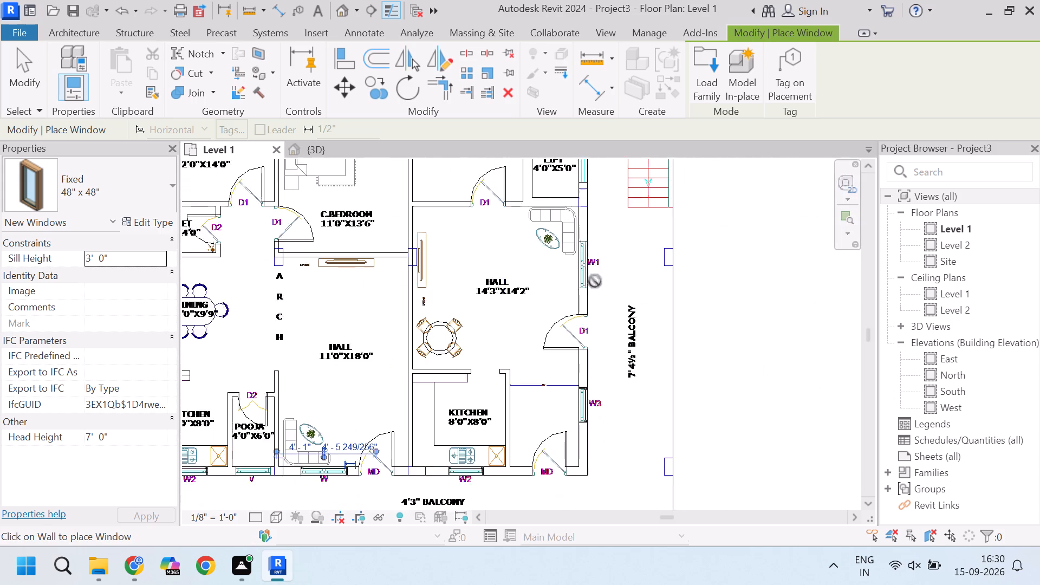
scroll(589, 240, "up", 10)
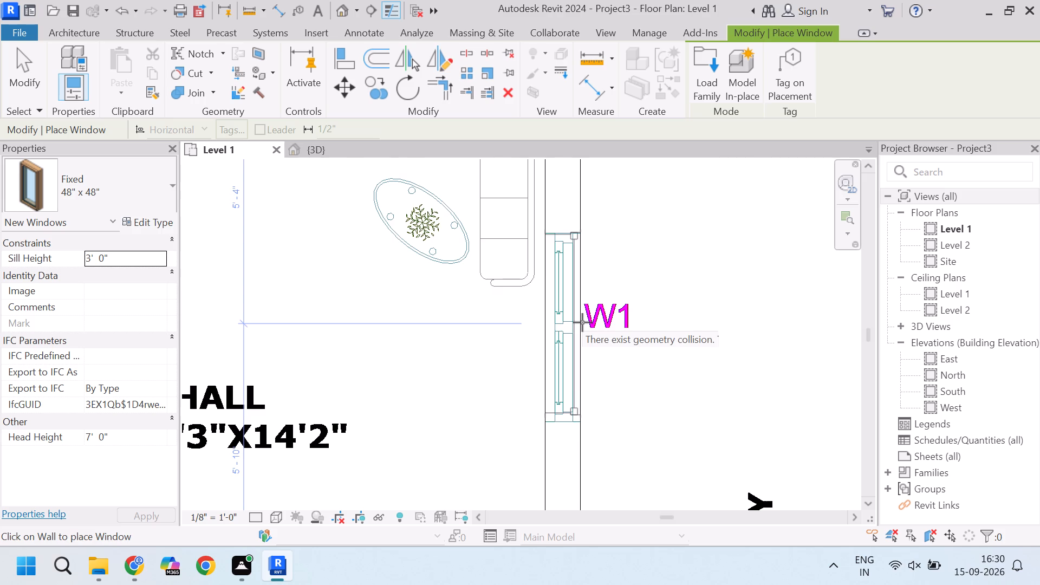
scroll(582, 322, "up", 5)
scroll(582, 324, "down", 4)
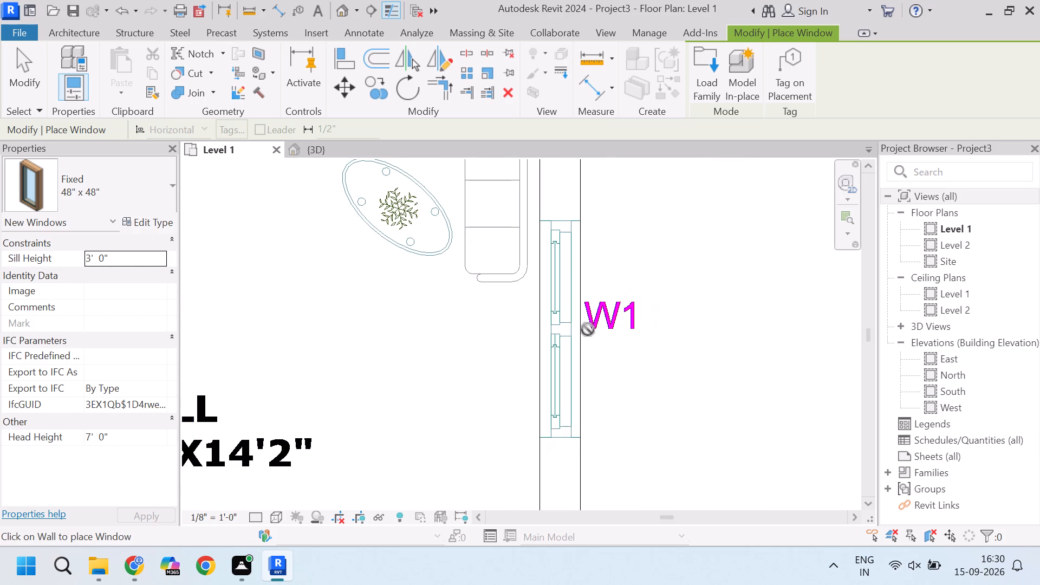
left_click(583, 329)
Check the placed windows against the floor plan's window openings and in the 3D view.
scroll(609, 383, "down", 10)
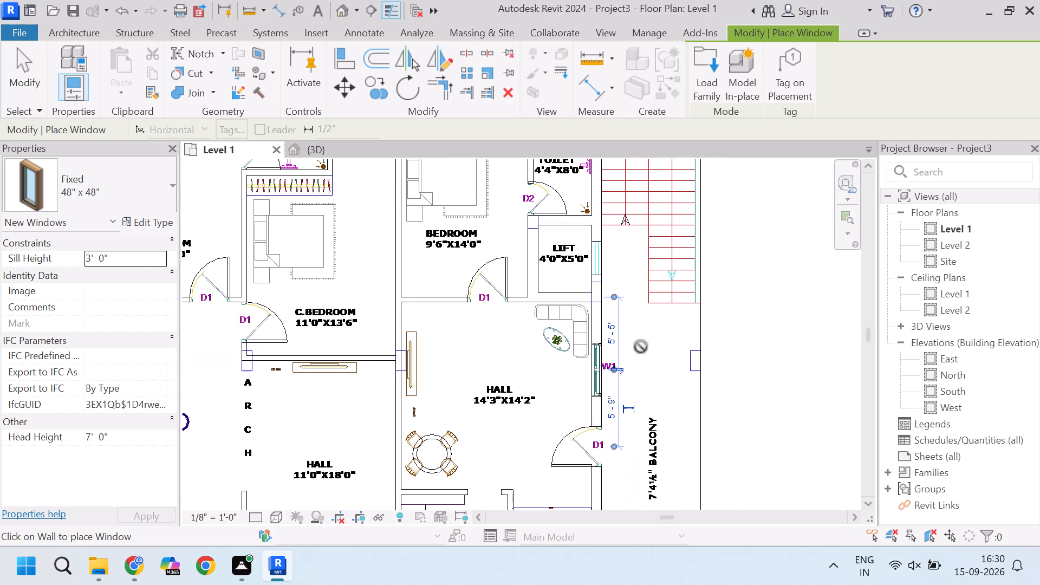
scroll(549, 241, "down", 6)
scroll(554, 287, "down", 4)
scroll(617, 175, "up", 5)
scroll(492, 292, "up", 3)
scroll(105, 343, "up", 2)
scroll(363, 257, "up", 7)
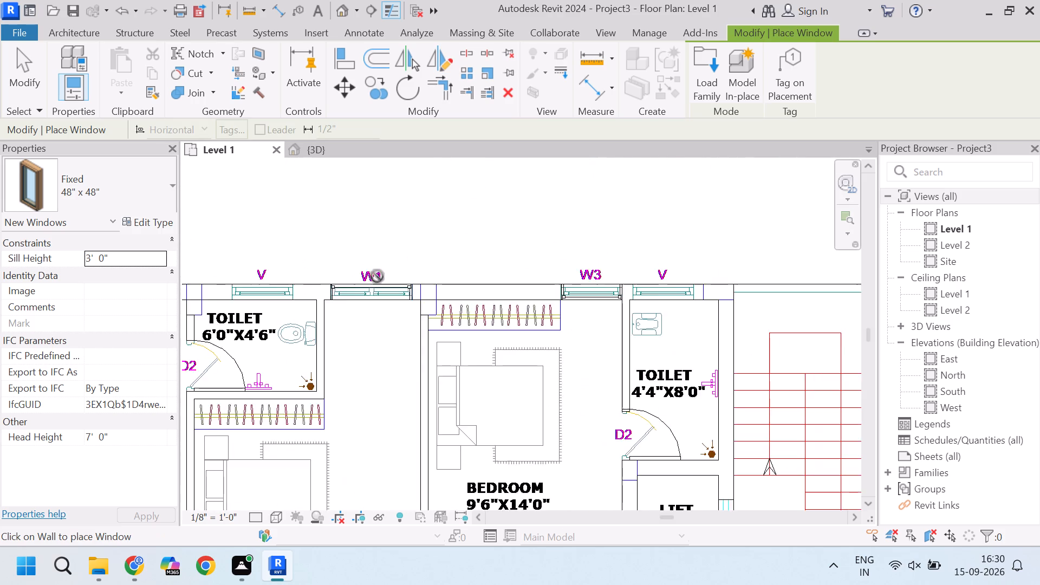
scroll(377, 276, "up", 2)
scroll(548, 258, "down", 13)
scroll(420, 282, "up", 5)
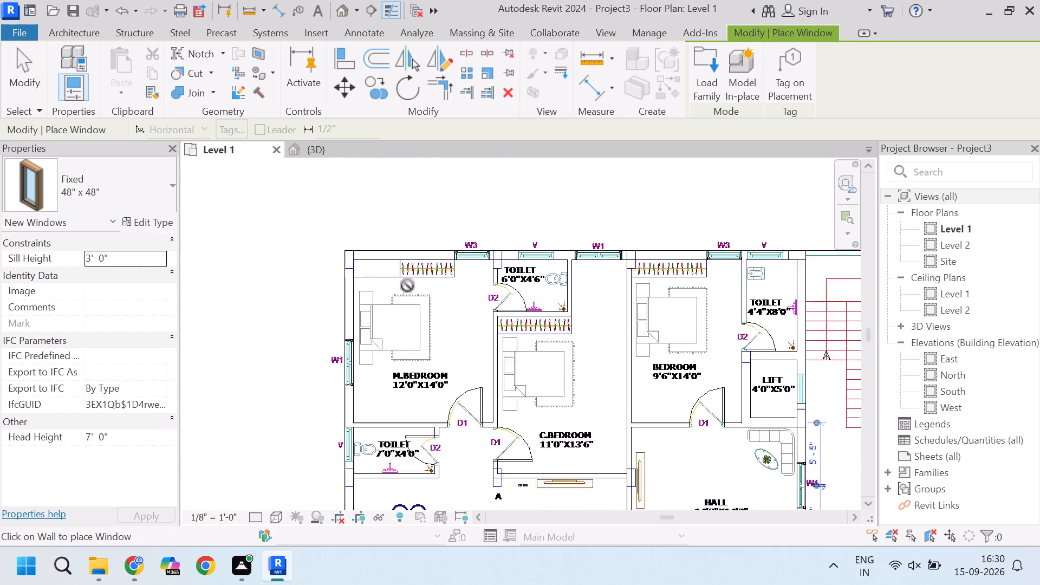
scroll(407, 285, "up", 1)
scroll(466, 291, "up", 2)
scroll(471, 292, "down", 5)
left_click(329, 153)
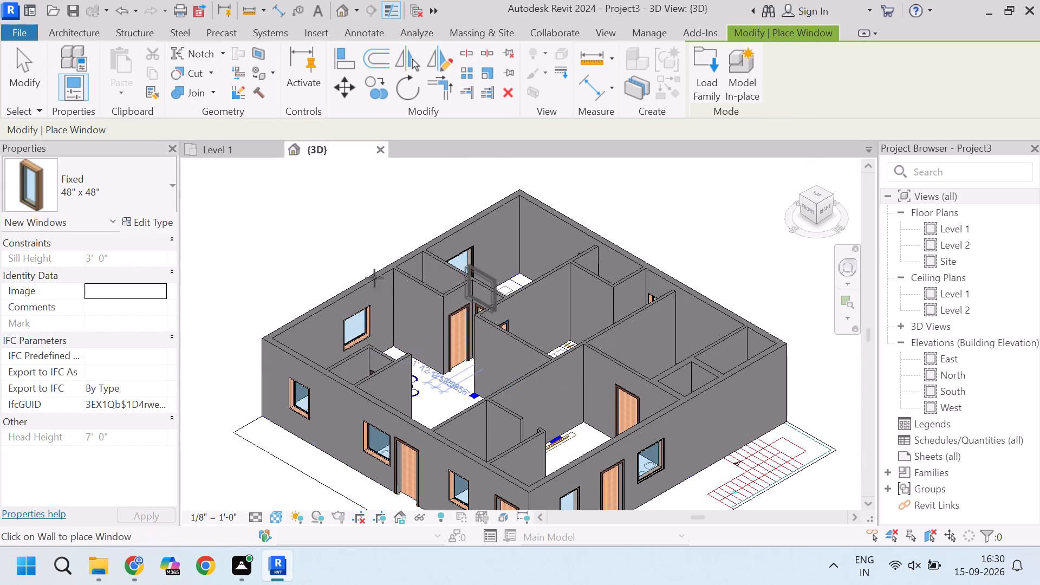
left_click(230, 146)
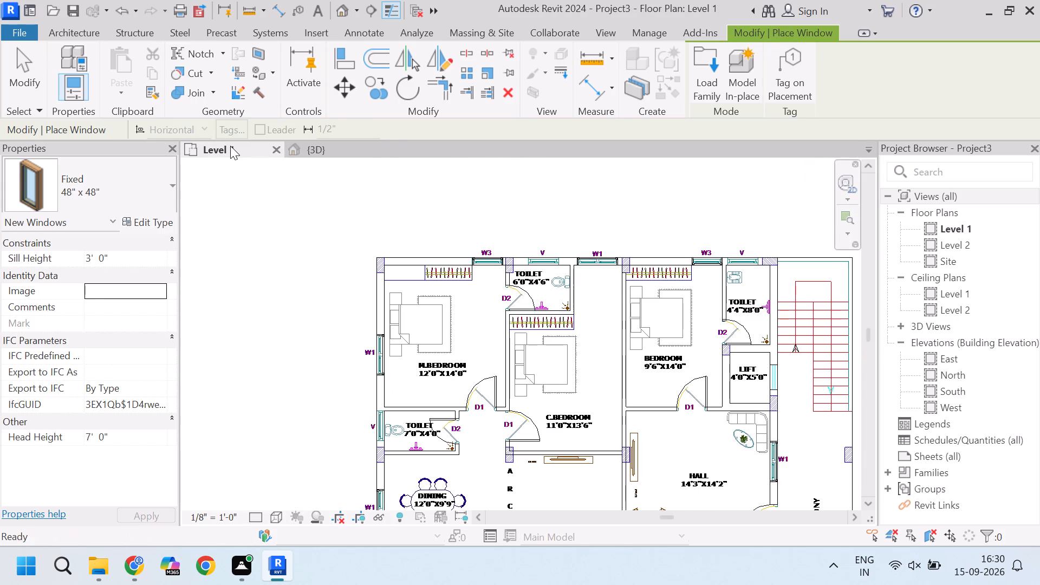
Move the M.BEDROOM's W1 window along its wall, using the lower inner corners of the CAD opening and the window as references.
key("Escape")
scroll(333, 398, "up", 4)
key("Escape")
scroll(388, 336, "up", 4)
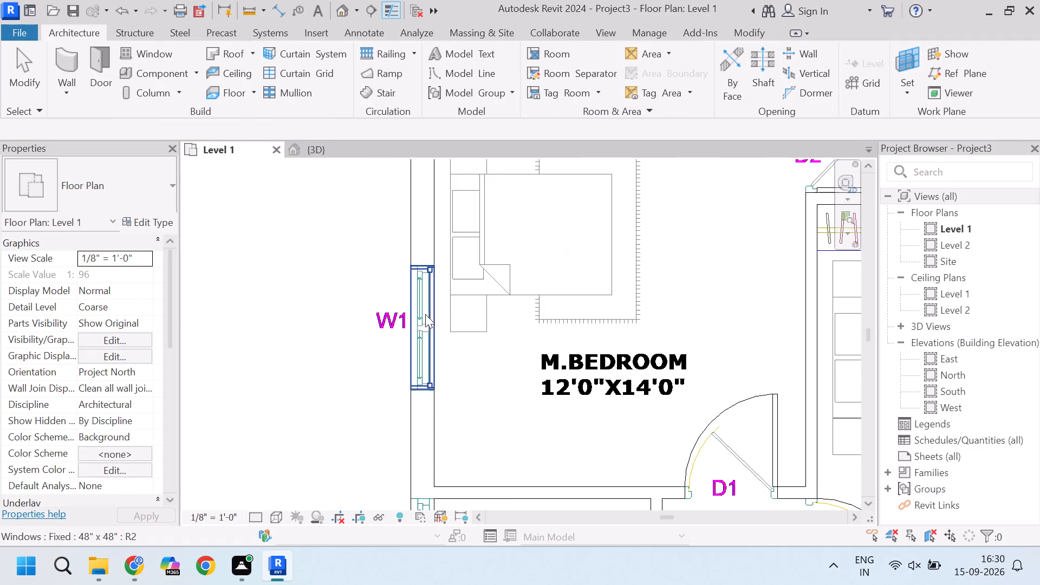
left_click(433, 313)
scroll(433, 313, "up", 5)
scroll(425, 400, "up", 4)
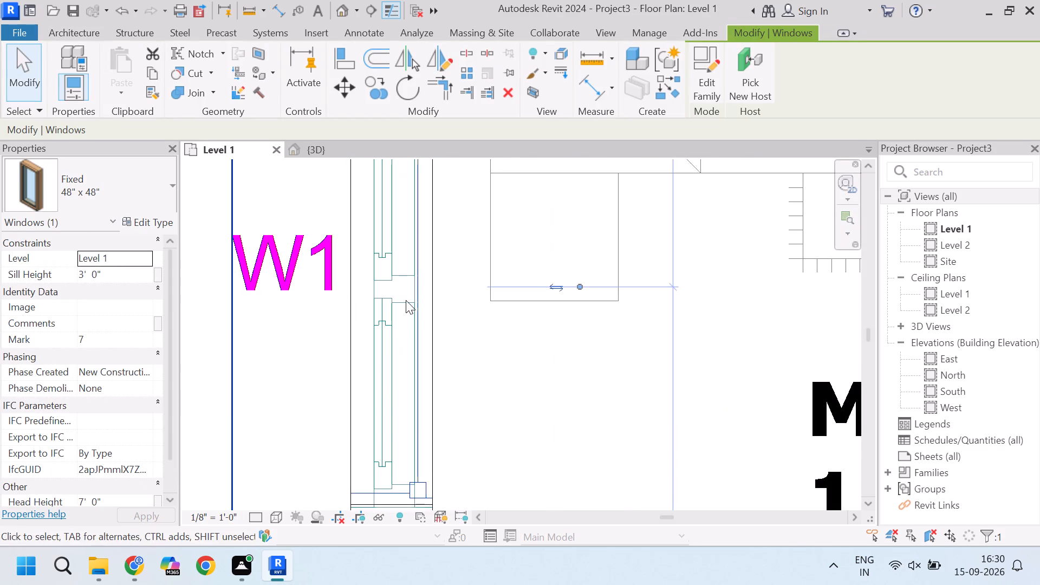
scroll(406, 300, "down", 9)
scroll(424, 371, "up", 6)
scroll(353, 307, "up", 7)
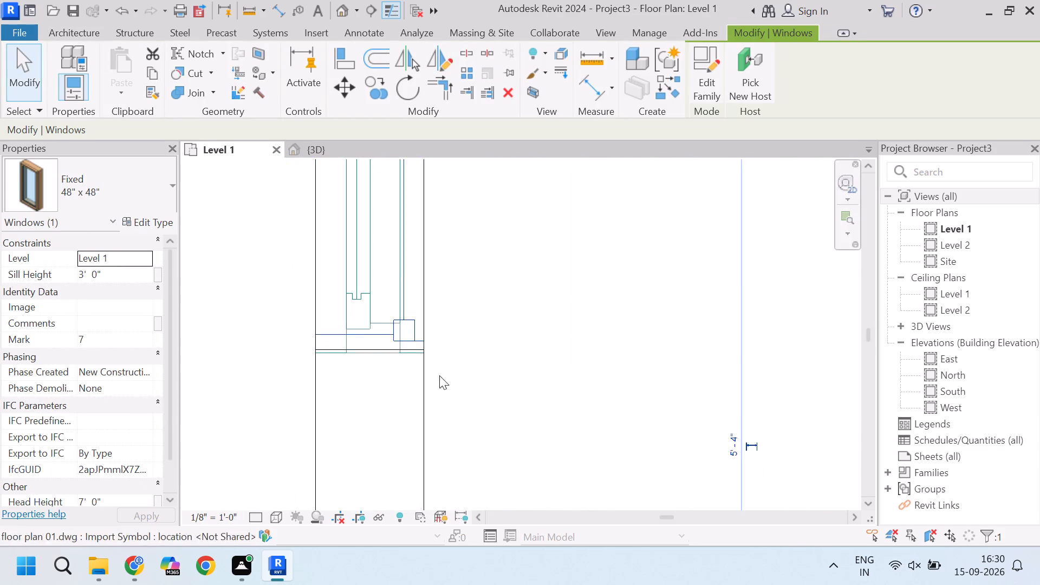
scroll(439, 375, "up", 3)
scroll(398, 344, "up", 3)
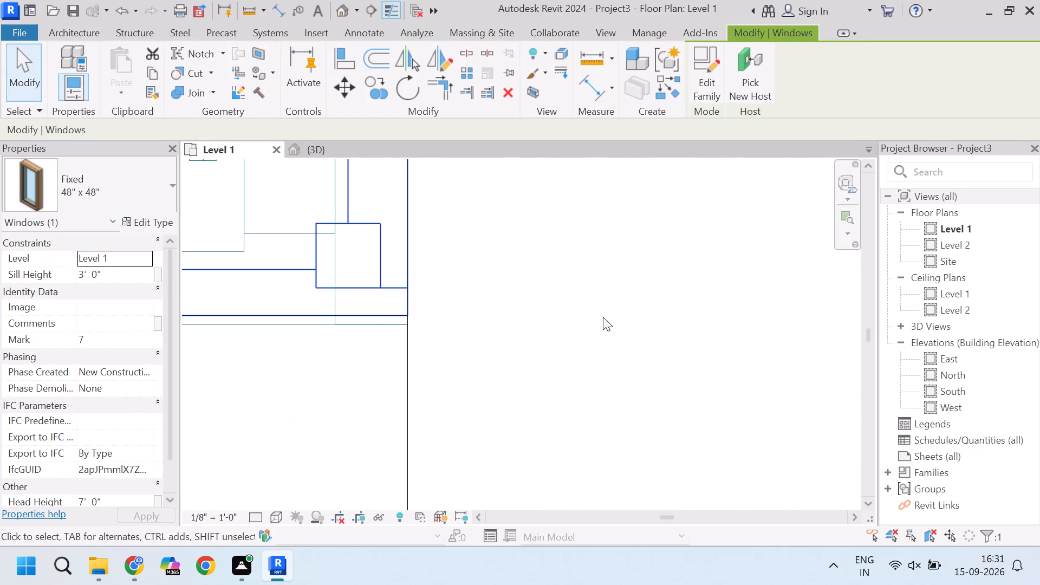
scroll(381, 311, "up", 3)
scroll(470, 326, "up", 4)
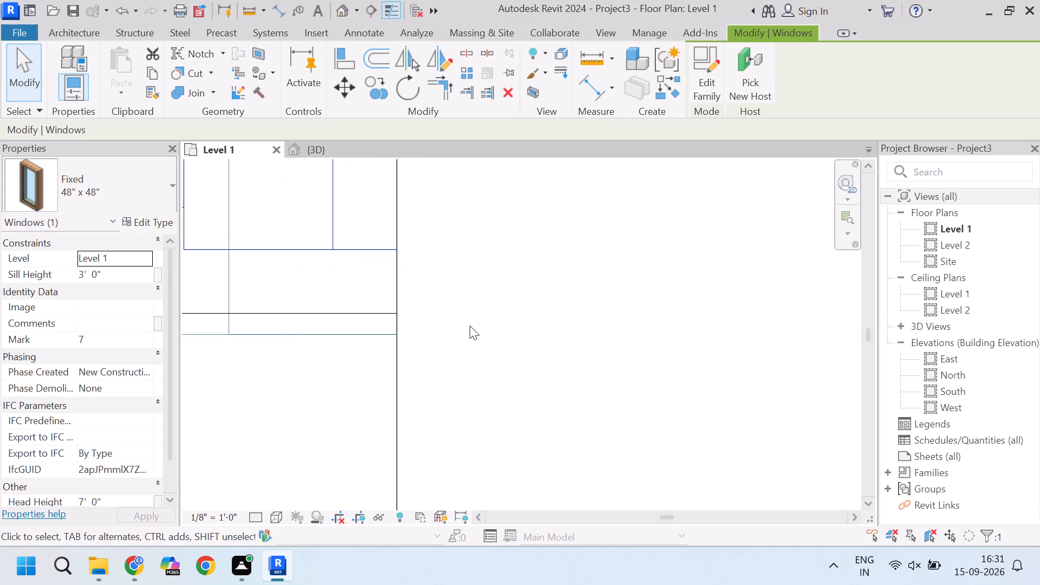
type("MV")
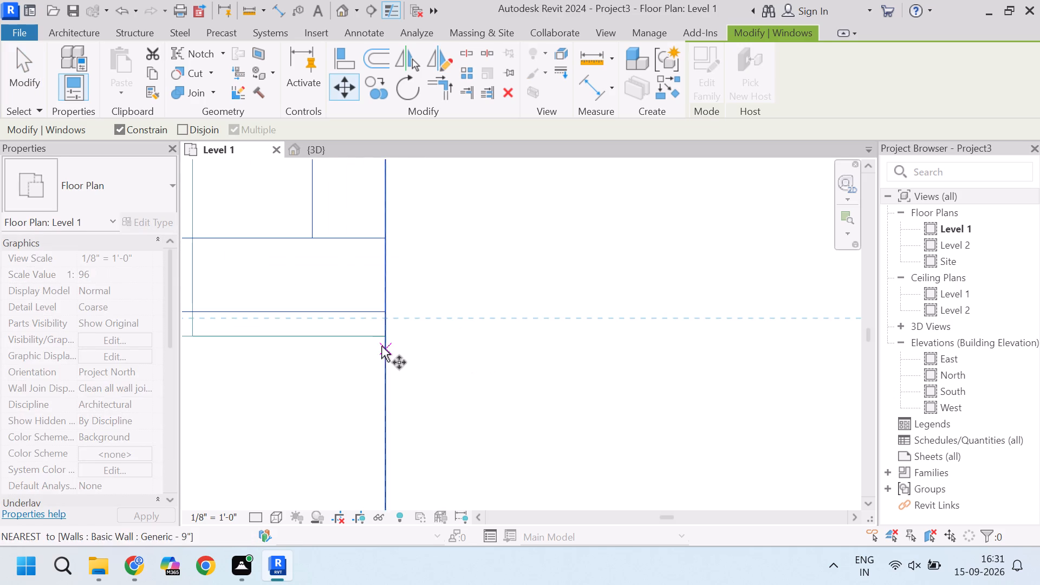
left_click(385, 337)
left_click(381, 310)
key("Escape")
Move the M.BEDROOM's W1 window so its upper inner corner meets the matching corner of the opening in the CAD plan.
scroll(343, 382, "down", 3)
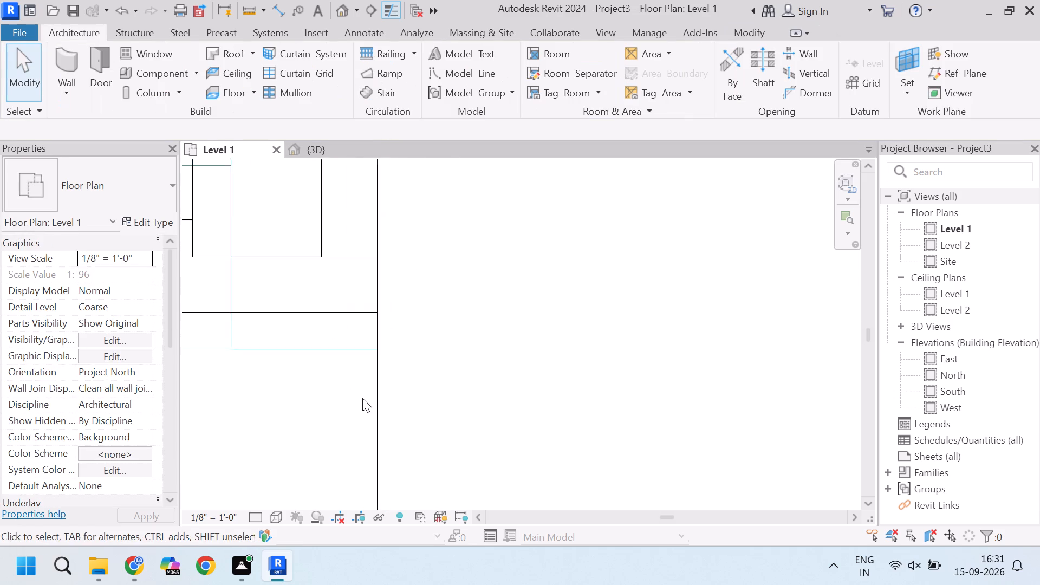
scroll(362, 398, "down", 3)
scroll(344, 351, "down", 12)
scroll(336, 371, "up", 2)
scroll(336, 371, "down", 11)
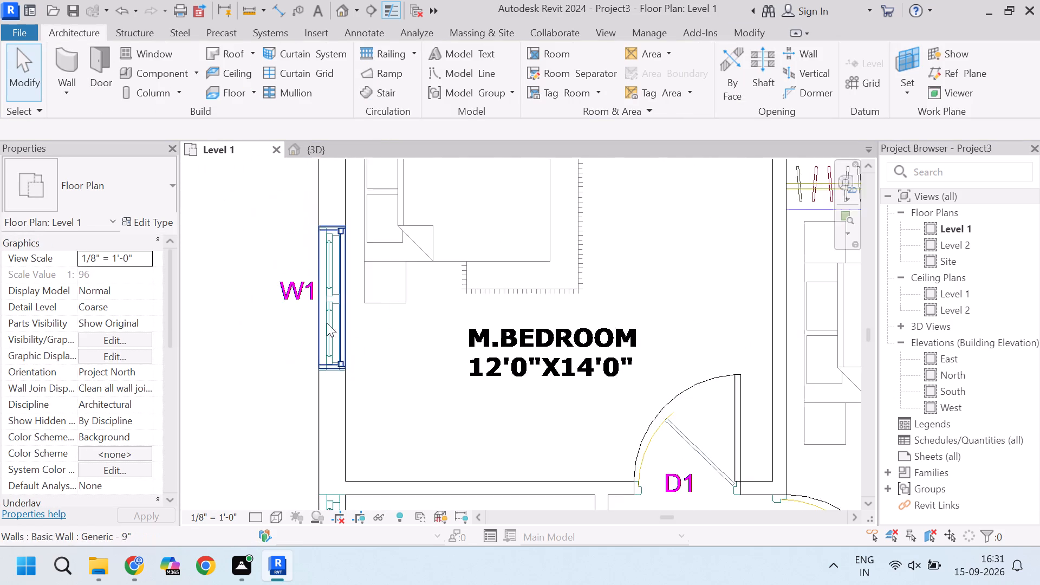
scroll(321, 251, "up", 10)
left_click(347, 301)
scroll(328, 246, "up", 4)
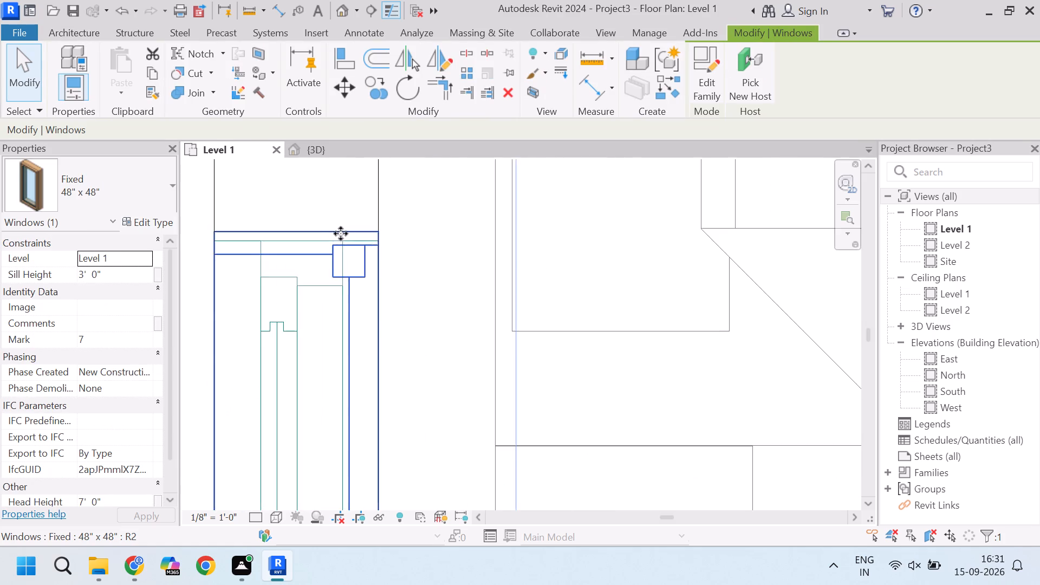
scroll(341, 233, "up", 11)
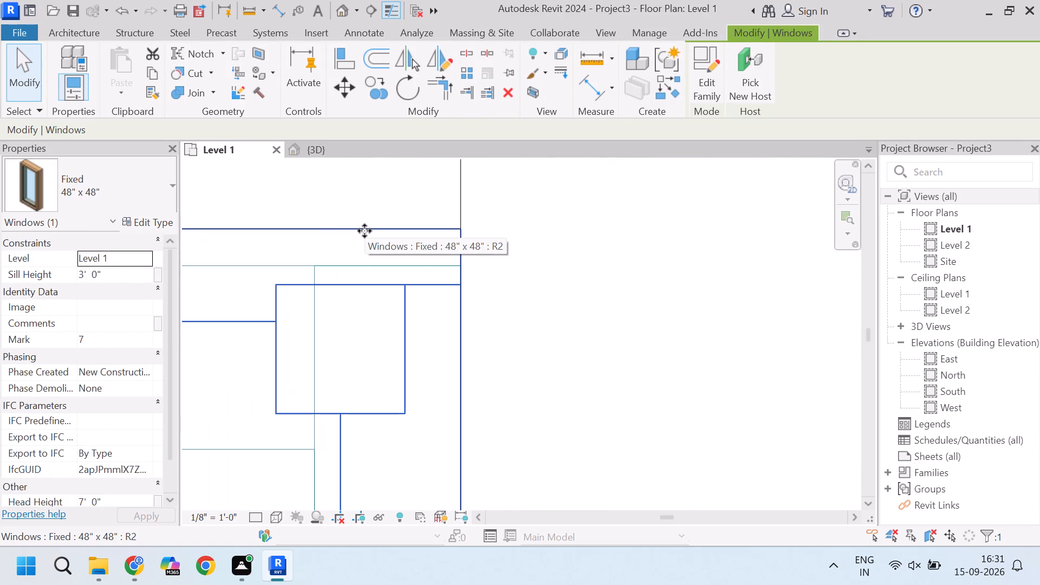
type("MV")
left_click(466, 231)
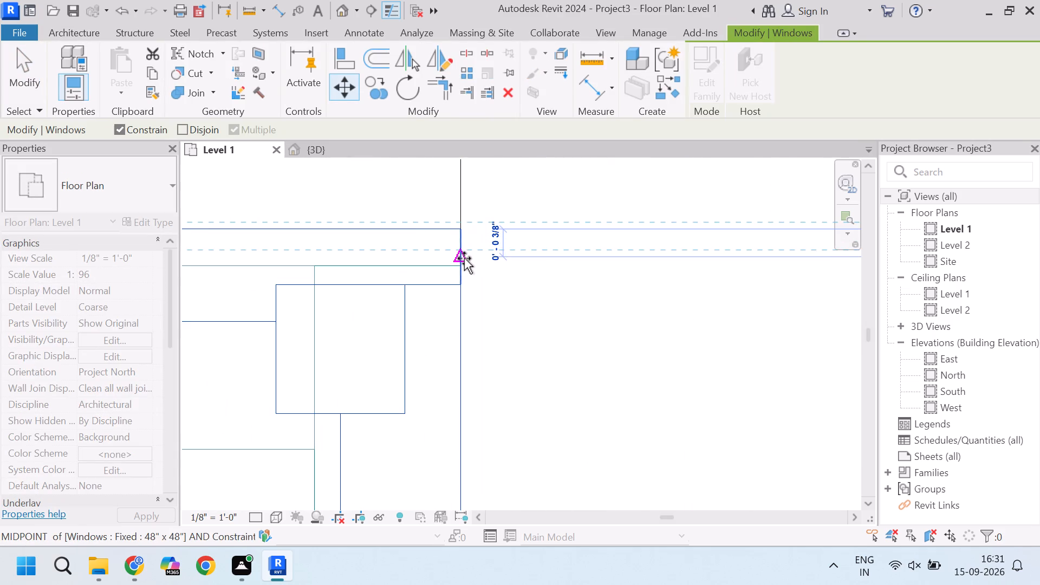
left_click(463, 267)
key("Escape")
Move the dining area's W1 window so its inner corner nearest the fridge meets the matching corner of the CAD opening.
scroll(464, 223, "down", 13)
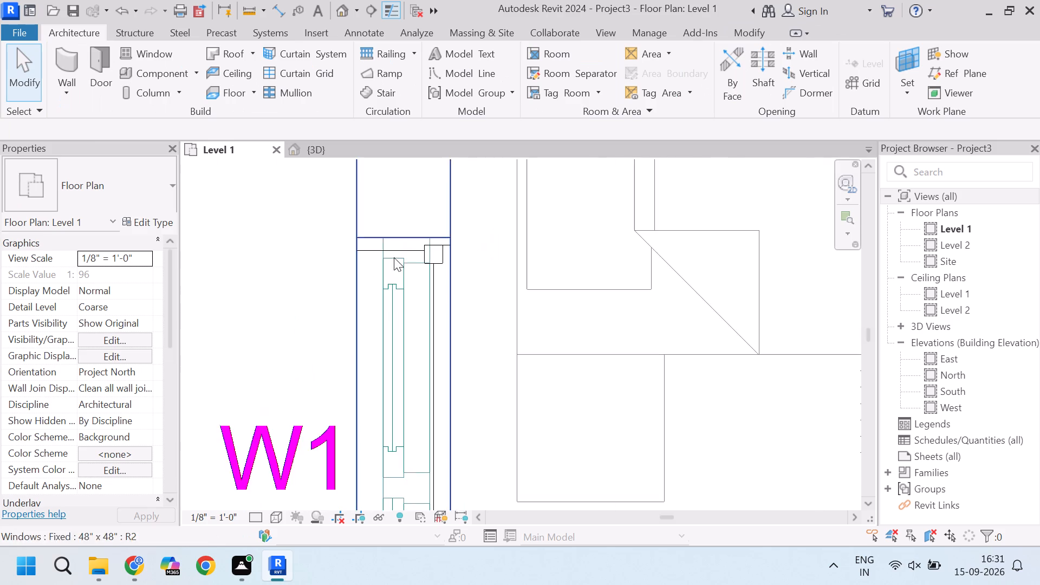
scroll(394, 257, "down", 12)
scroll(355, 378, "up", 3)
scroll(372, 378, "down", 11)
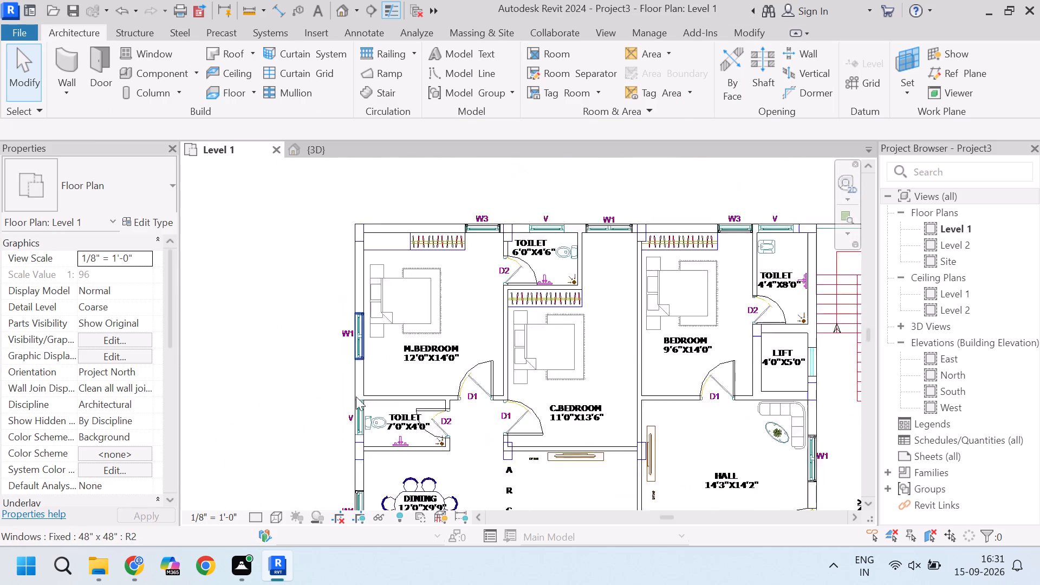
scroll(362, 456, "up", 5)
scroll(353, 371, "up", 10)
scroll(347, 279, "down", 14)
scroll(370, 396, "up", 6)
scroll(323, 350, "up", 4)
left_click(325, 344)
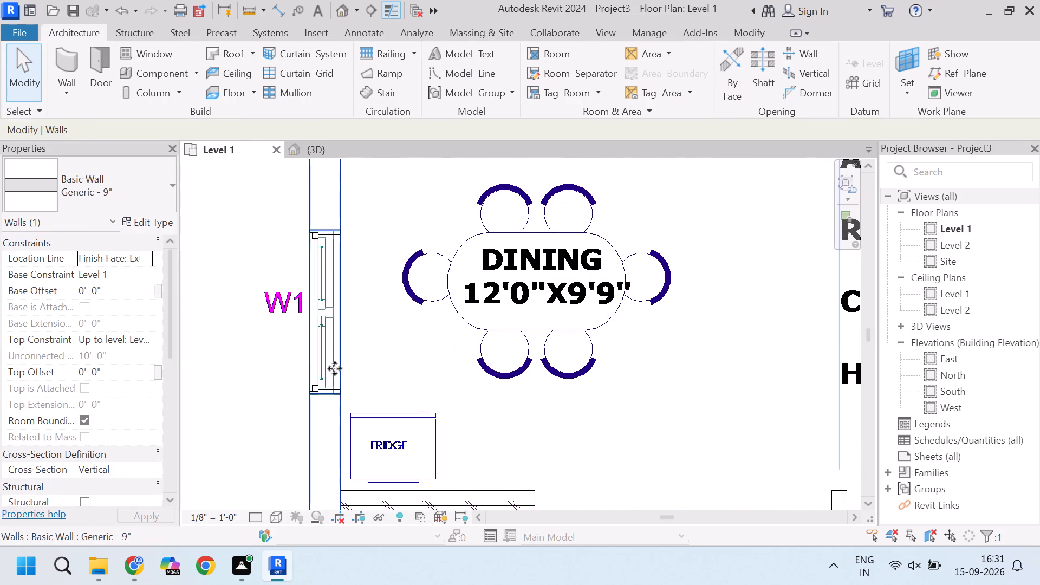
scroll(335, 370, "up", 5)
key("Escape")
left_click(349, 374)
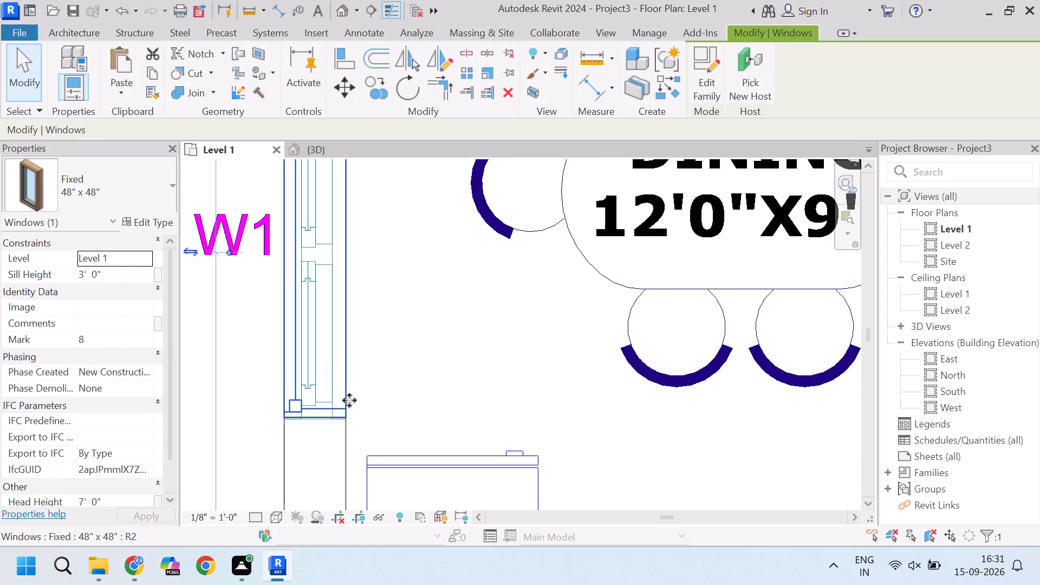
scroll(356, 418, "up", 10)
key("m")
key("v")
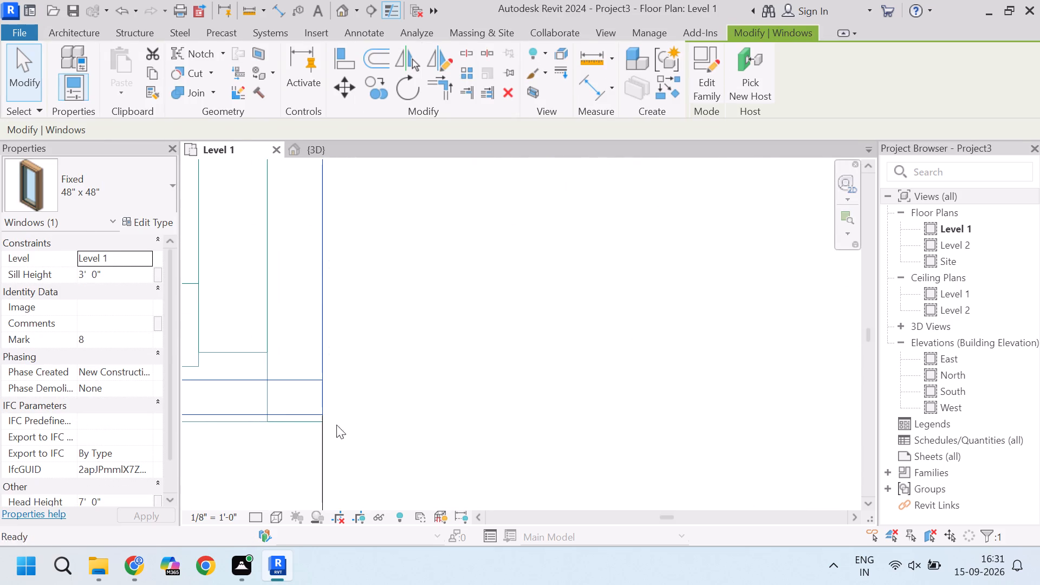
scroll(323, 424, "up", 4)
left_click(323, 407)
left_click(323, 417)
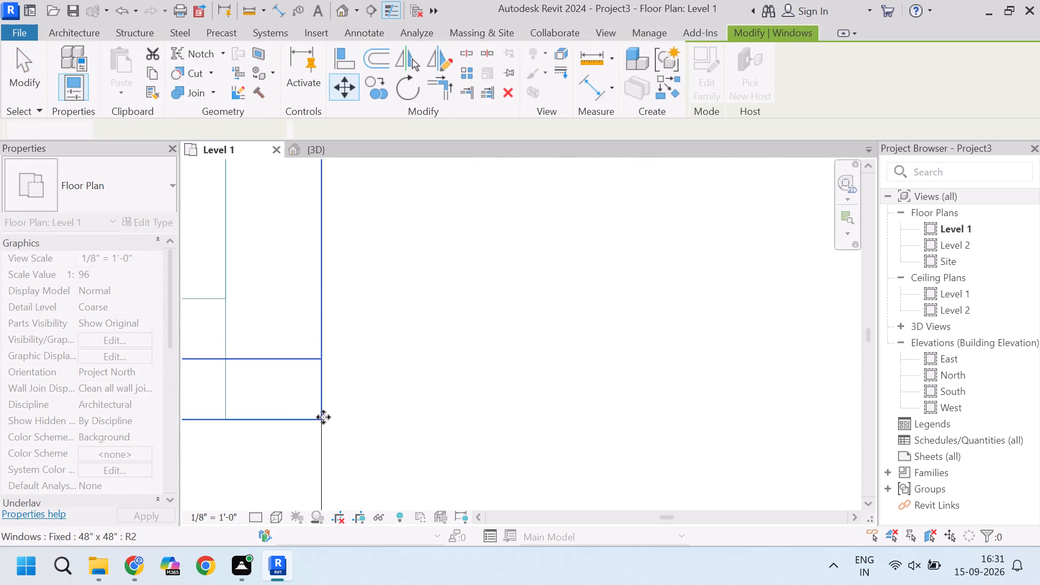
key("Escape")
Move the W2 window of the kitchen beside the pooja room so its pooja-side outer corner meets the CAD opening's corner.
scroll(337, 307, "down", 20)
scroll(337, 307, "down", 9)
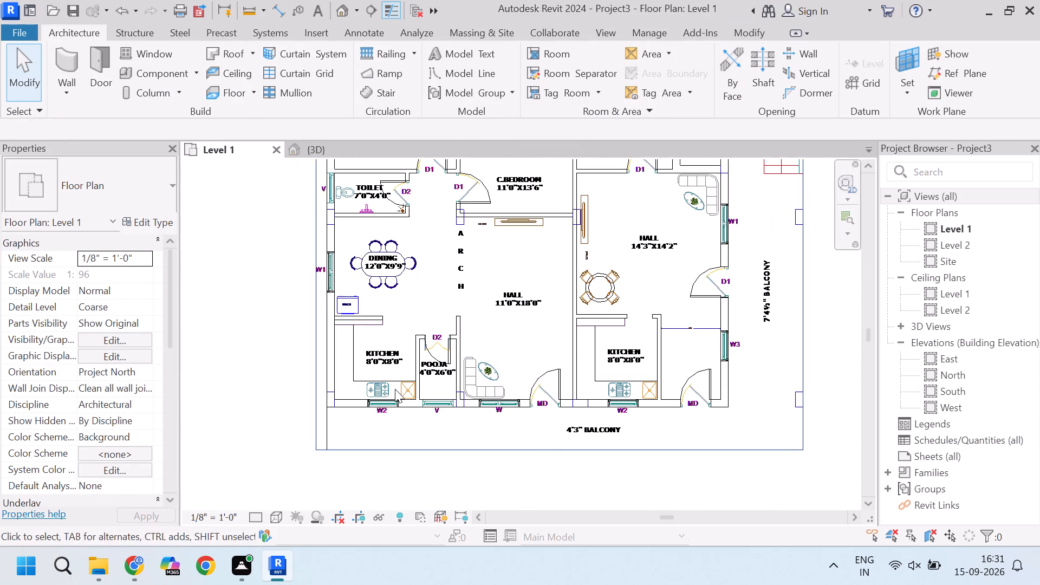
scroll(400, 396, "up", 7)
scroll(353, 399, "up", 10)
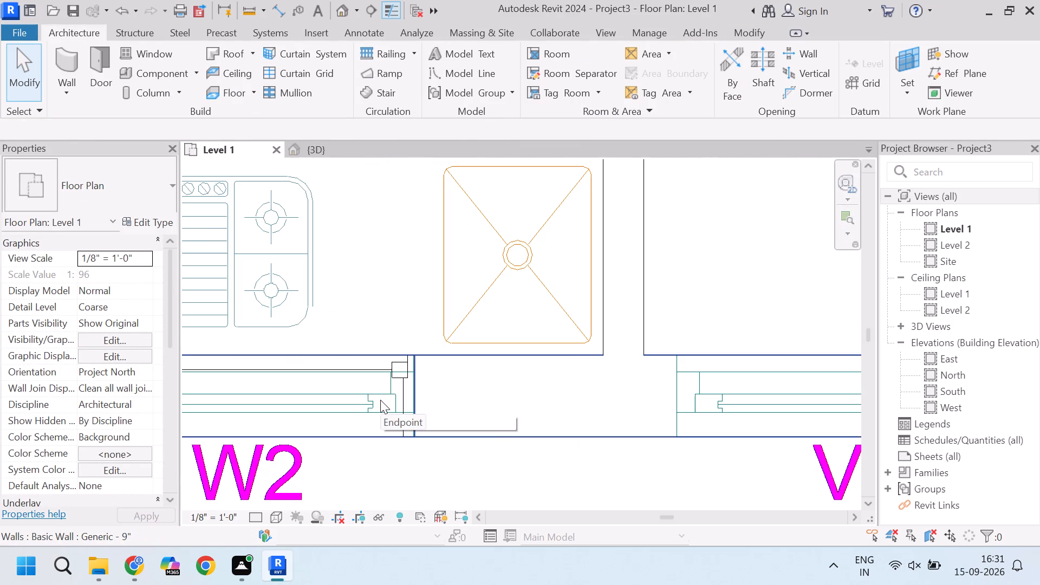
left_click(405, 373)
scroll(418, 408, "up", 4)
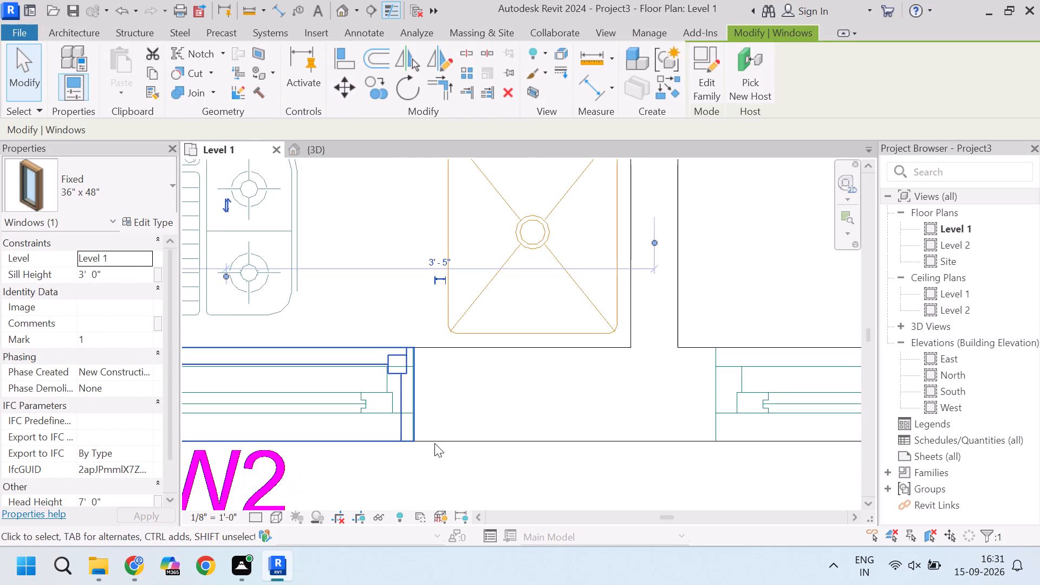
scroll(434, 443, "up", 9)
type("MV")
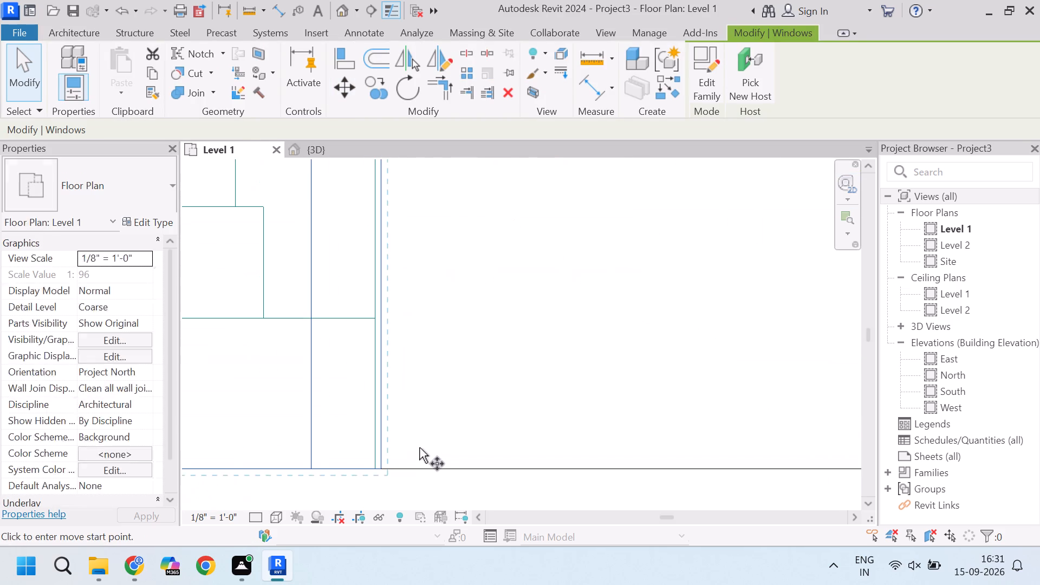
scroll(400, 457, "up", 5)
left_click(367, 472)
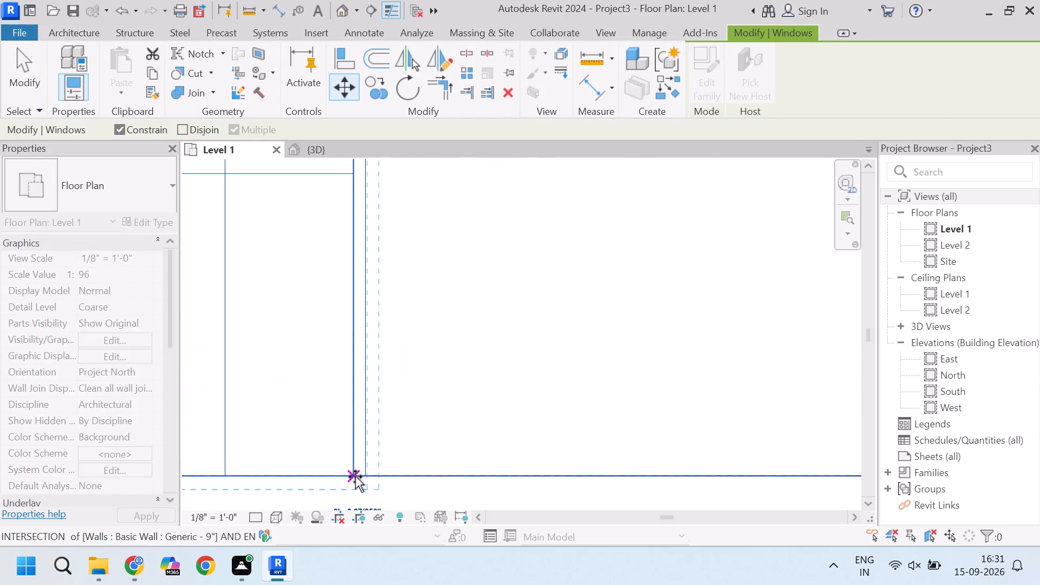
left_click(355, 477)
key("Escape")
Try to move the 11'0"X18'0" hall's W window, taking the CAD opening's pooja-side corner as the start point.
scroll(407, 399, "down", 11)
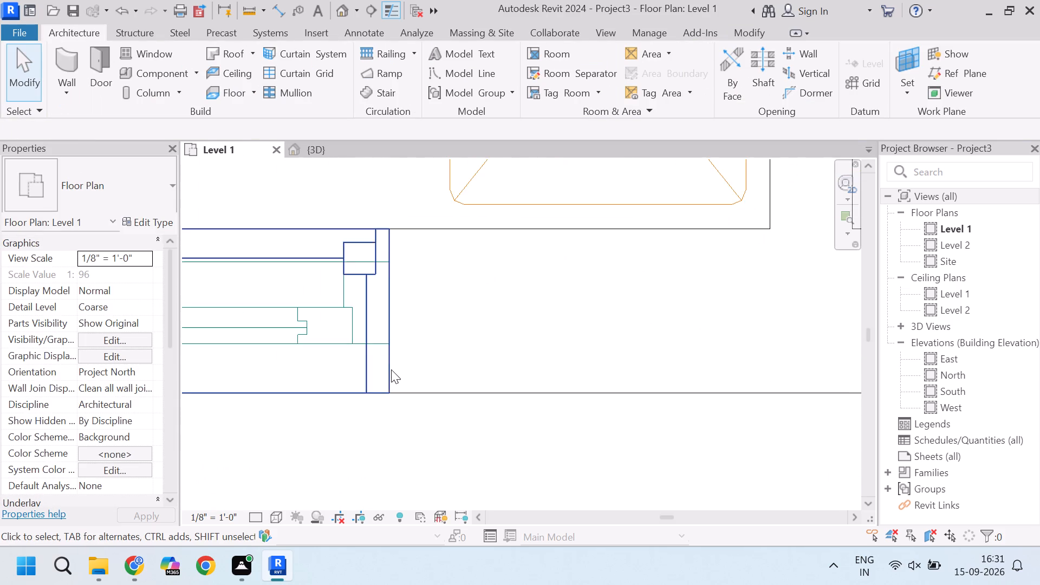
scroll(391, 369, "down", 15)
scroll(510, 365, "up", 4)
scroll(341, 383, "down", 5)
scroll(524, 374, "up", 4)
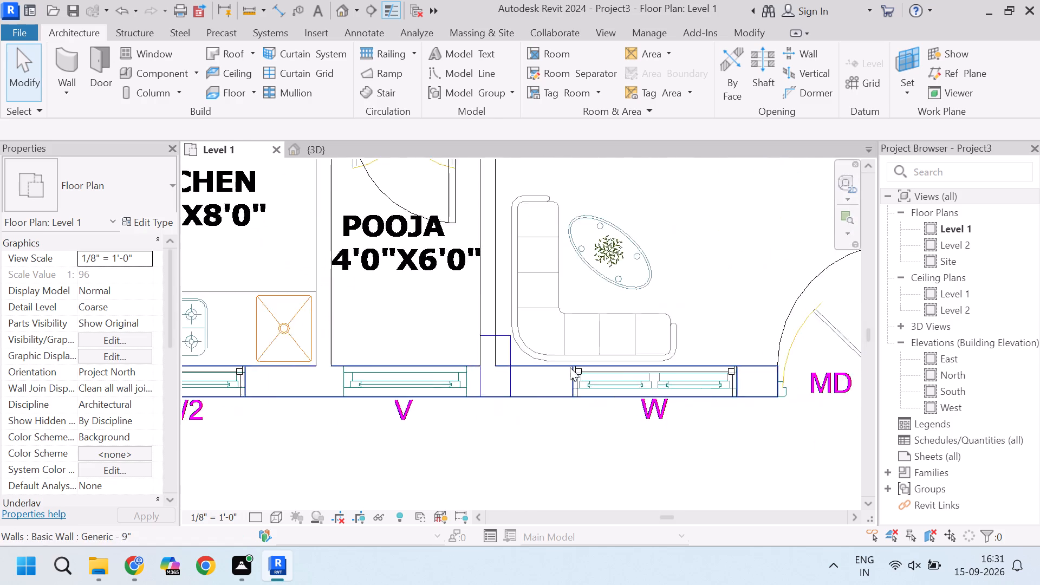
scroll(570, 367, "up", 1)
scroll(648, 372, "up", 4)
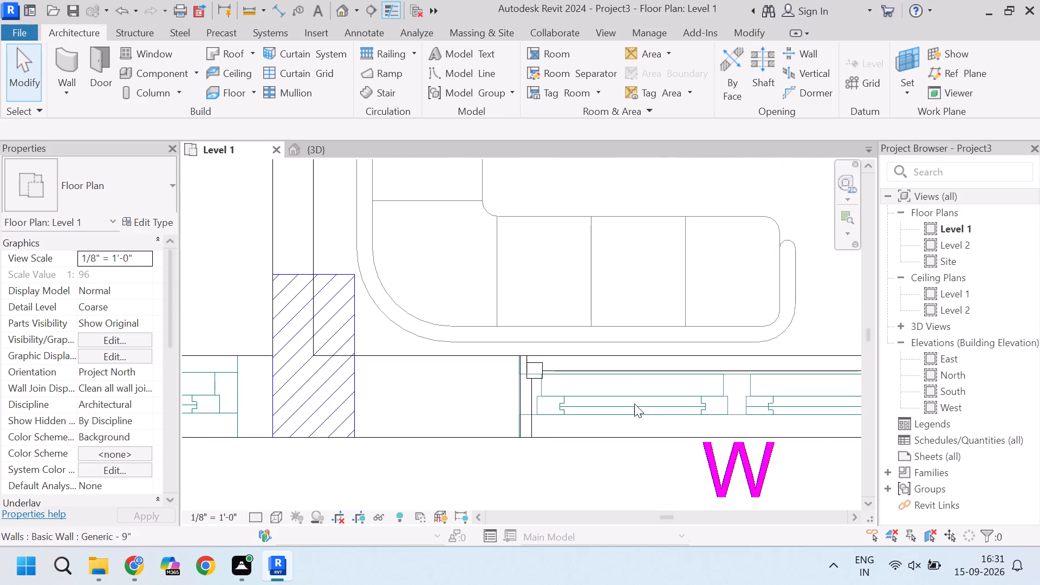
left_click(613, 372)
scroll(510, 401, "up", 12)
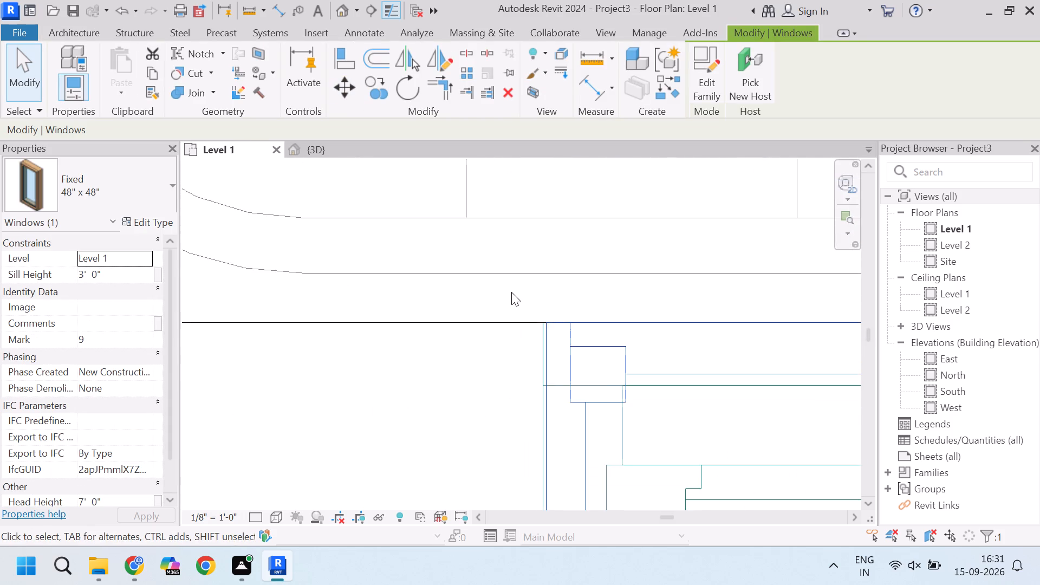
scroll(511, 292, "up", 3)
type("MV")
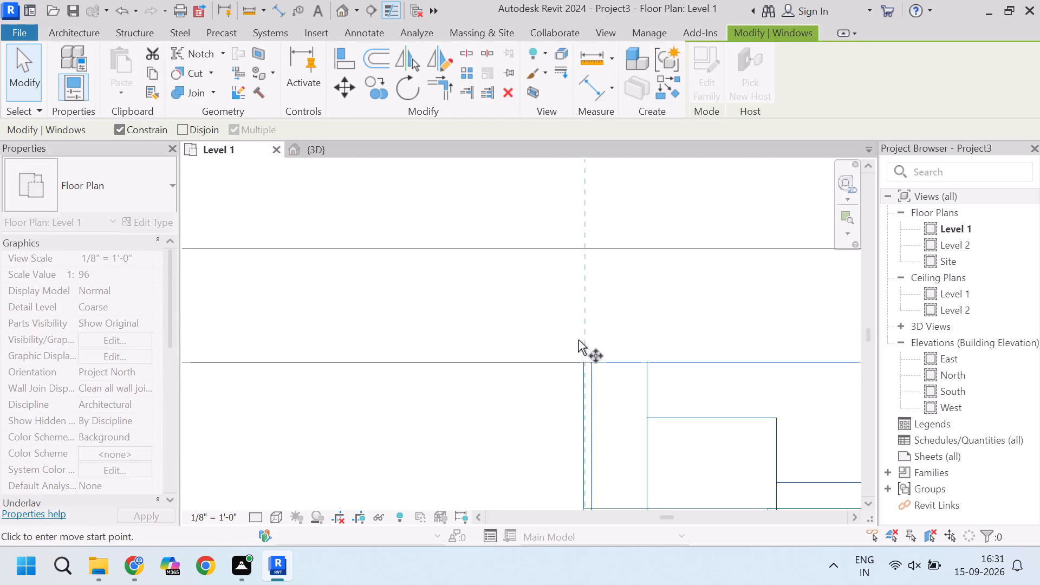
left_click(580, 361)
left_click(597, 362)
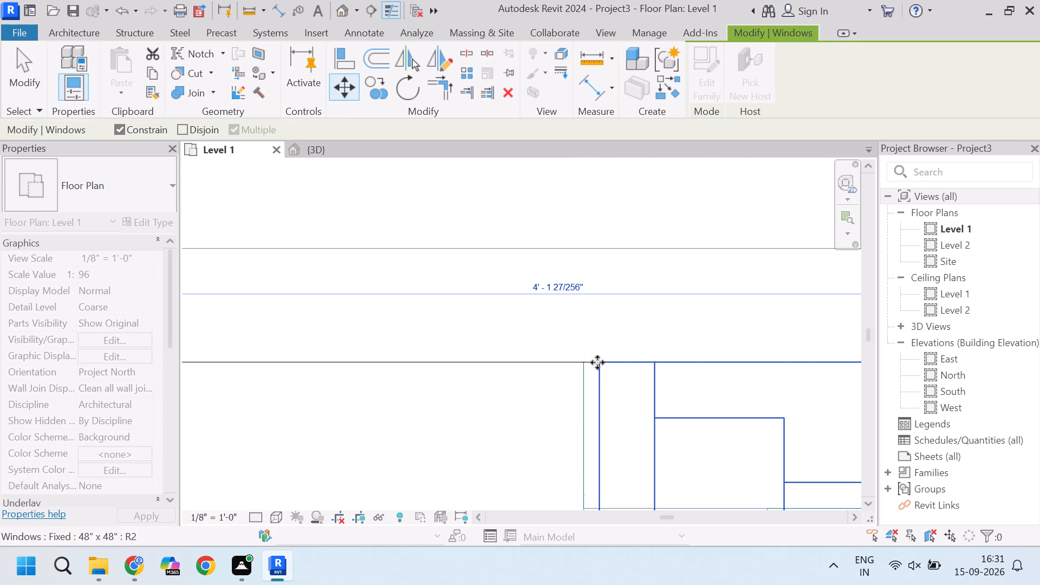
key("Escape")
Move the 11'0"X18'0" hall's W window so its pooja-side inner corner meets the CAD opening's corner.
left_click(594, 379)
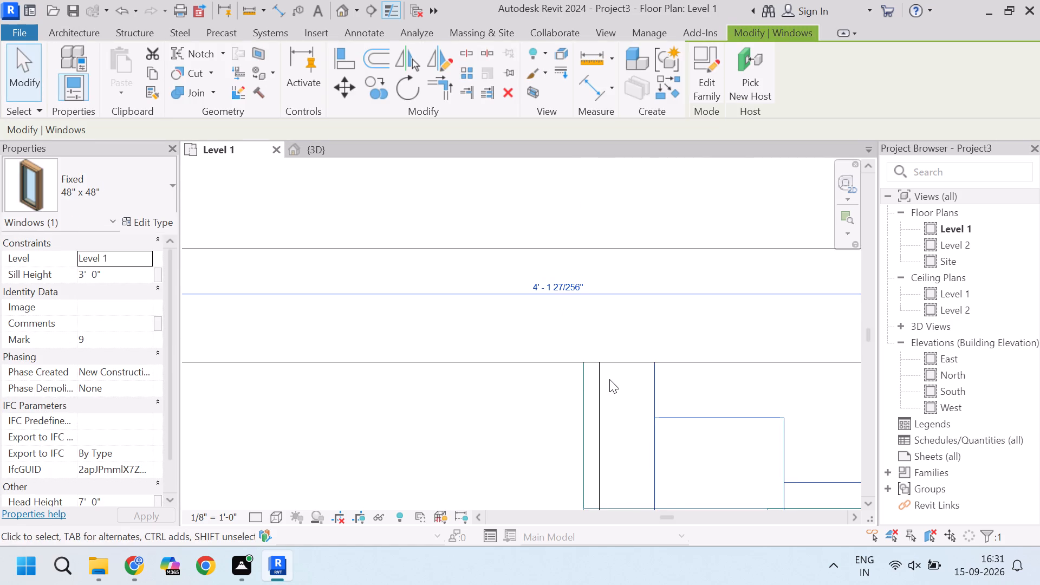
type("MV")
left_click(598, 363)
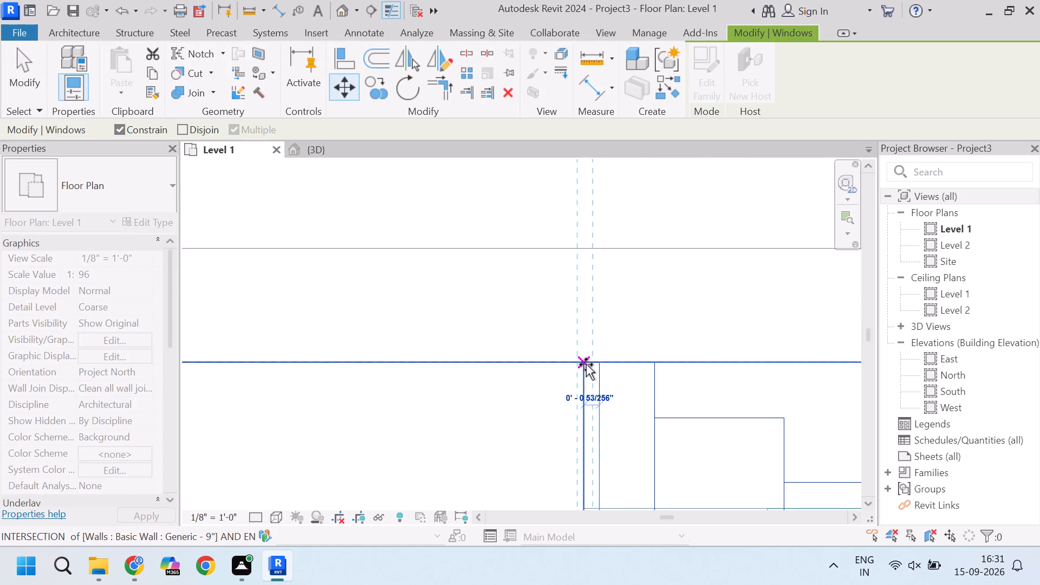
left_click(586, 365)
key("Escape")
Move the W2 window of the kitchen between the two MD doors so its outer corner on the sink side meets the CAD opening's corner.
scroll(470, 362, "down", 16)
scroll(345, 358, "down", 5)
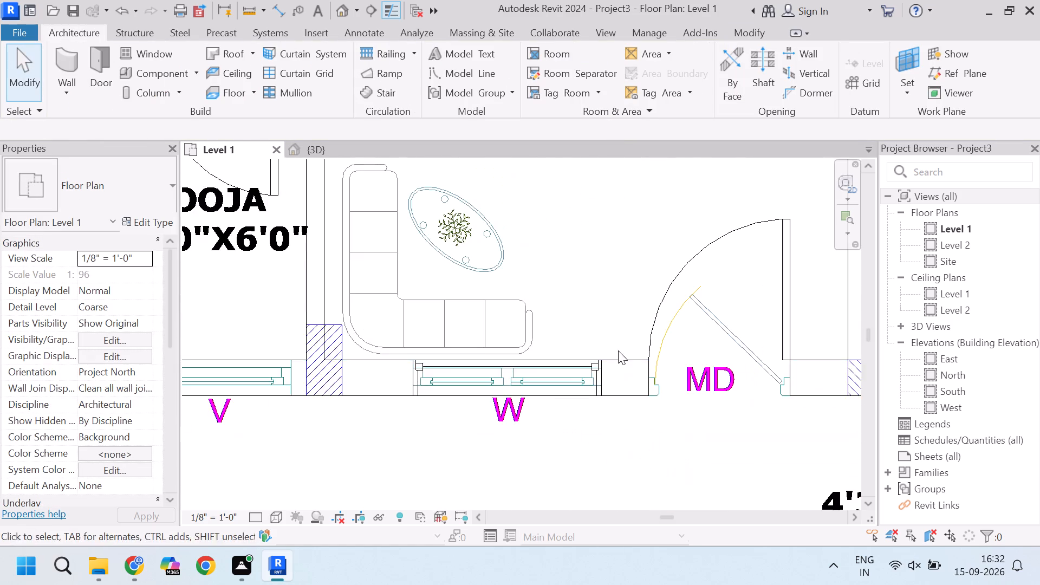
scroll(624, 354, "up", 2)
scroll(435, 365, "down", 6)
scroll(351, 375, "down", 5)
scroll(553, 363, "up", 4)
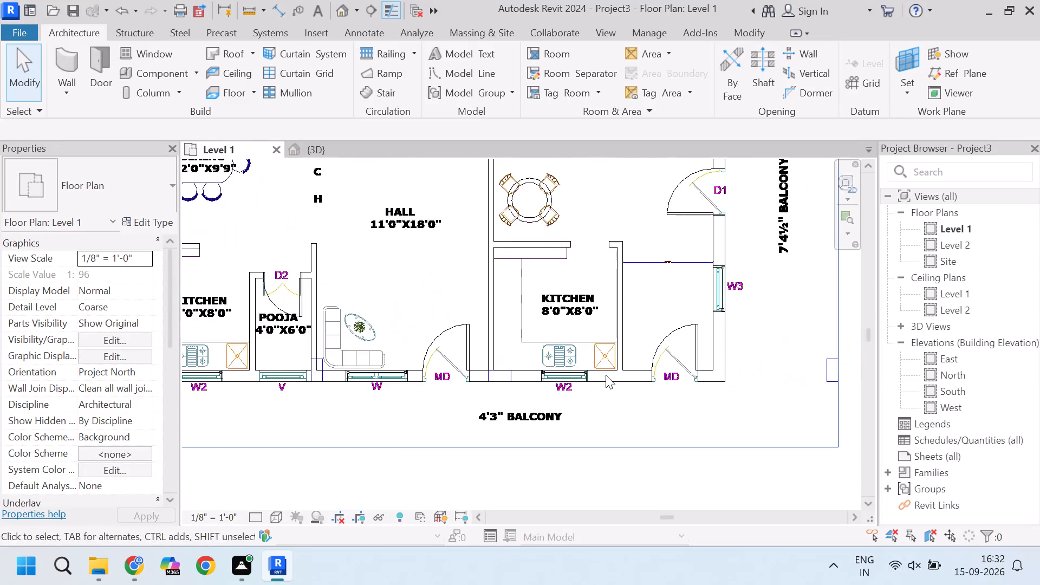
scroll(606, 375, "up", 6)
left_click(577, 400)
scroll(590, 394, "up", 10)
key("Escape")
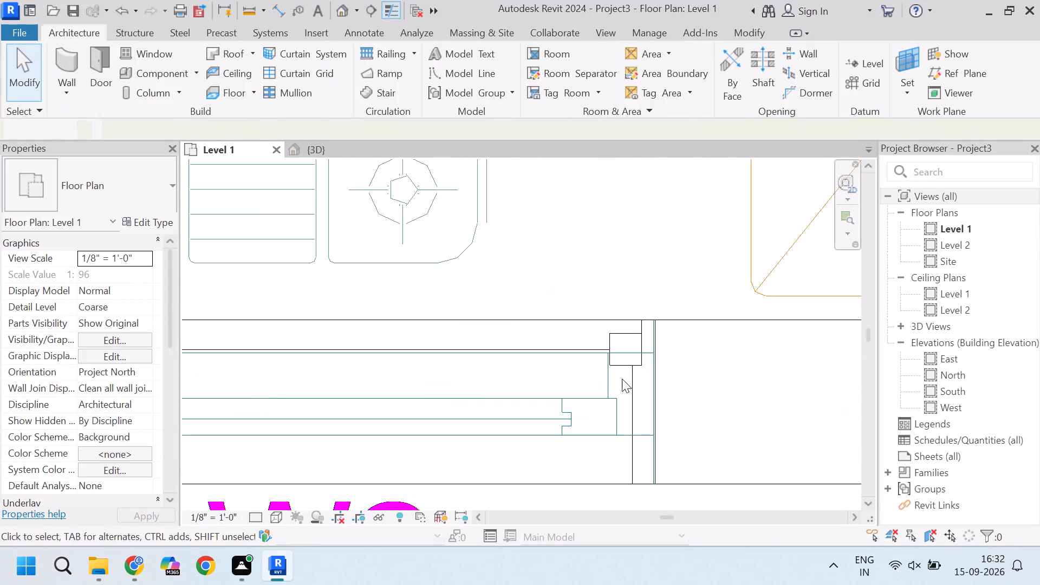
left_click(620, 361)
scroll(689, 464, "up", 4)
type("MV")
scroll(665, 490, "up", 6)
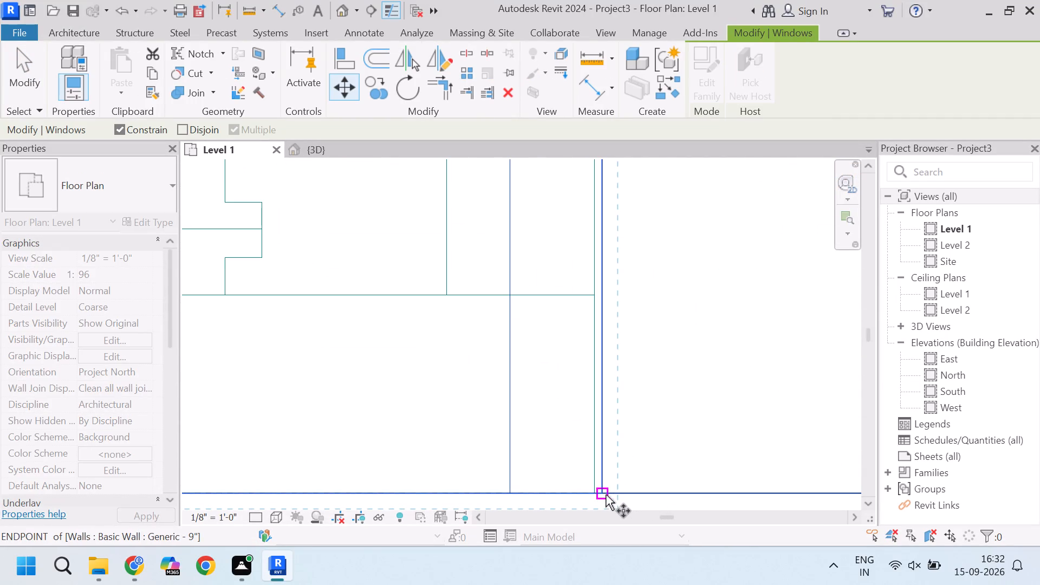
left_click(606, 495)
left_click(595, 493)
key("Escape")
scroll(522, 447, "down", 9)
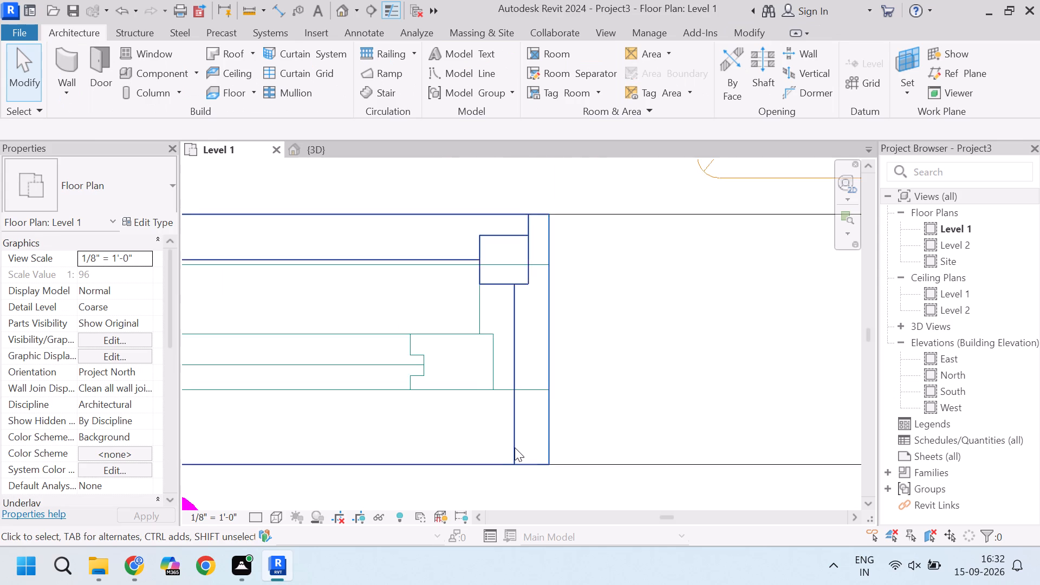
Examine both ends of the W3 window in the balcony wall near the 8'0"X8'0" kitchen against its CAD opening.
scroll(515, 447, "down", 12)
scroll(438, 430, "down", 7)
scroll(590, 376, "up", 3)
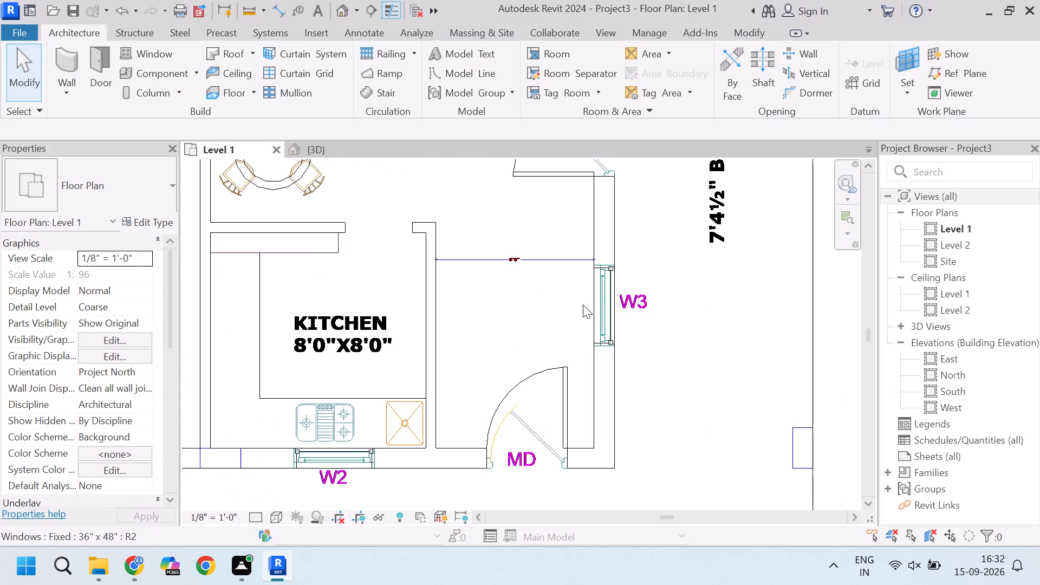
scroll(597, 290, "up", 5)
left_click(627, 292)
scroll(619, 375, "up", 12)
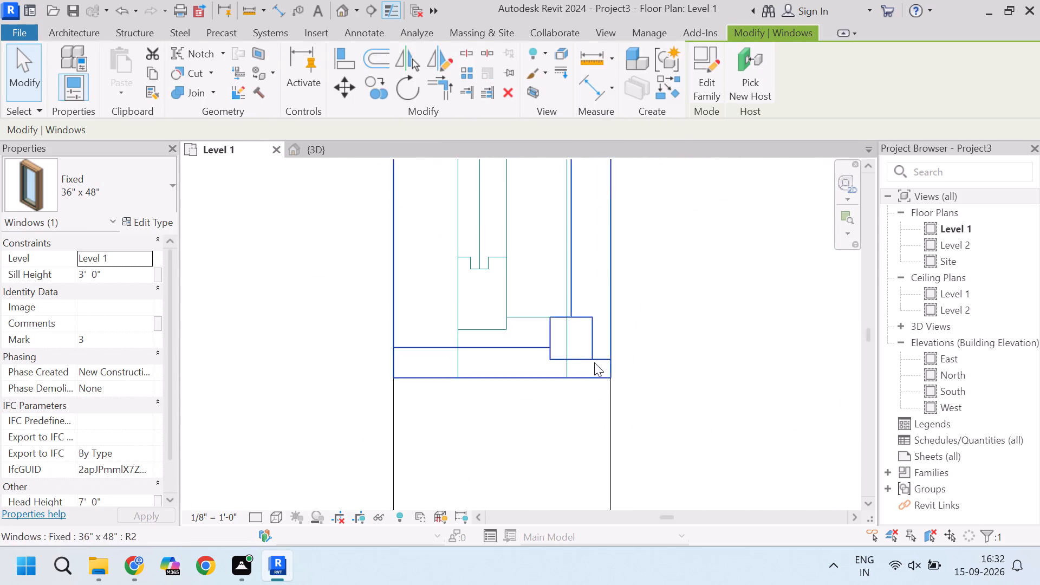
scroll(578, 348, "up", 5)
scroll(631, 426, "down", 16)
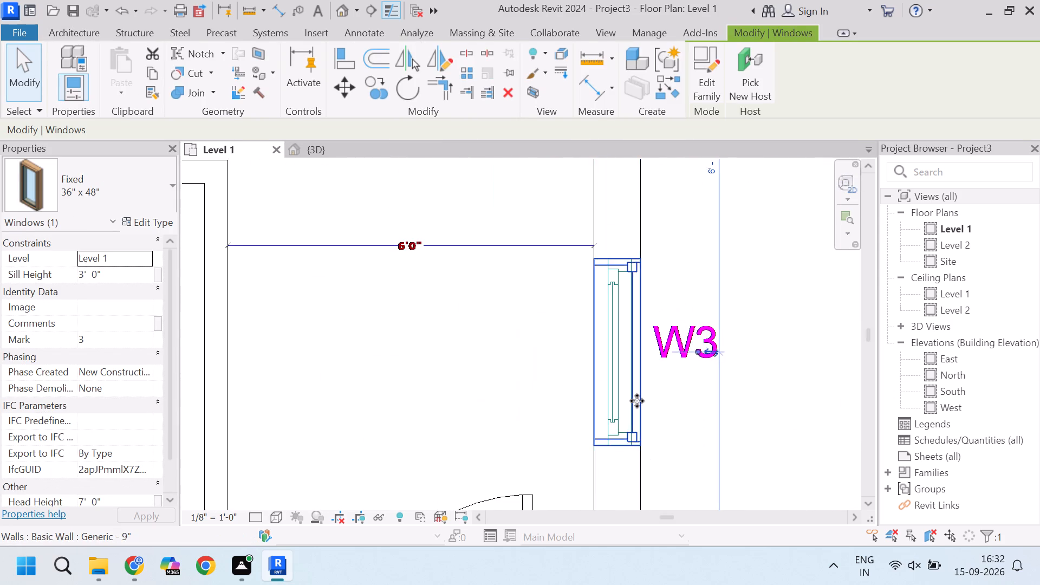
scroll(622, 249, "up", 19)
scroll(481, 385, "down", 12)
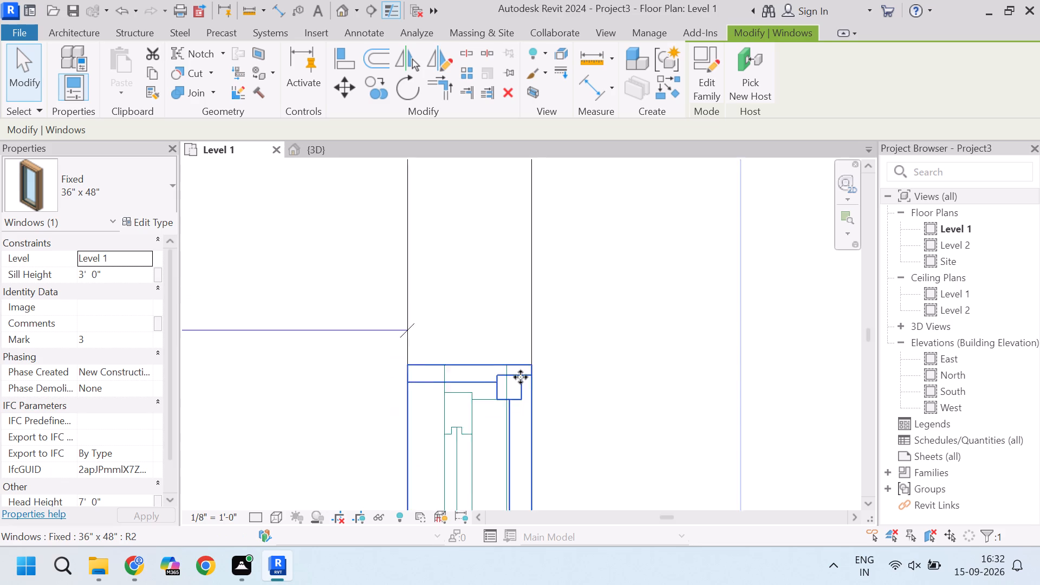
scroll(521, 377, "down", 11)
scroll(517, 393, "up", 7)
scroll(560, 447, "down", 12)
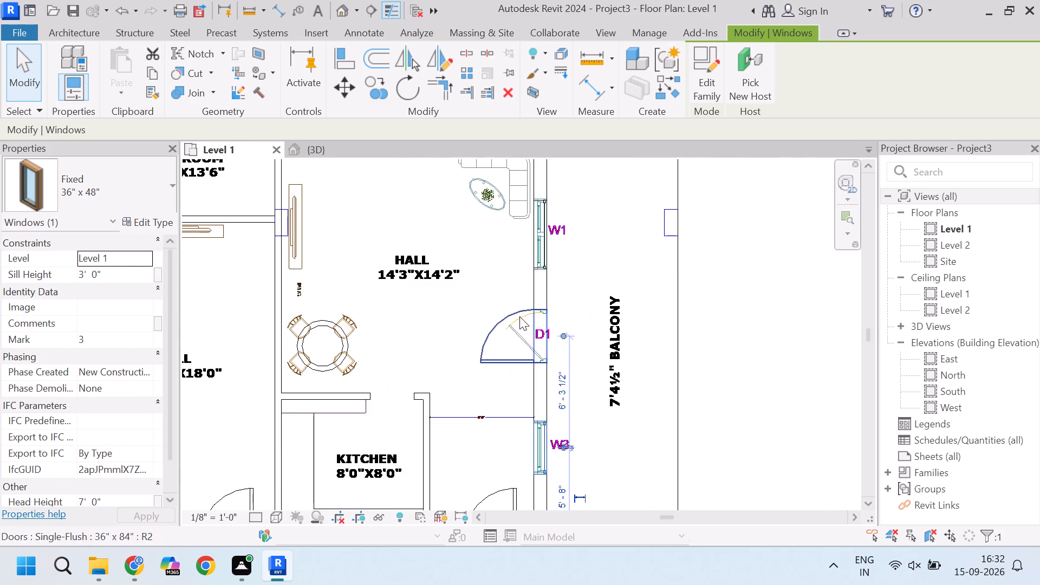
Examine both ends of the 14'3"X14'2" hall's W1 window in the balcony wall against its CAD opening.
scroll(519, 316, "up", 3)
scroll(549, 225, "up", 5)
left_click(571, 235)
scroll(562, 252, "up", 7)
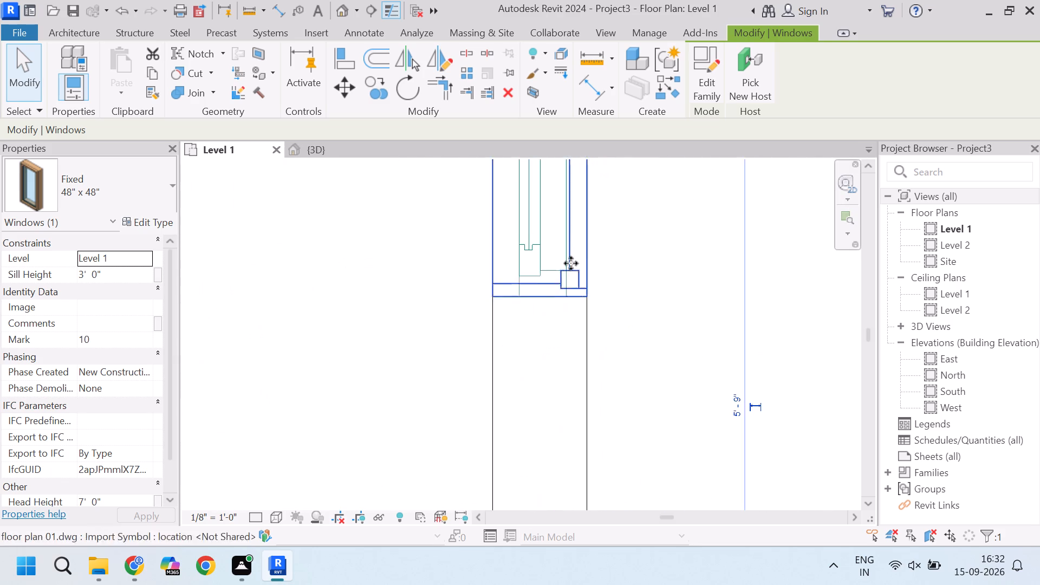
scroll(571, 263, "up", 4)
scroll(604, 329, "up", 3)
key("Escape")
scroll(543, 367, "down", 11)
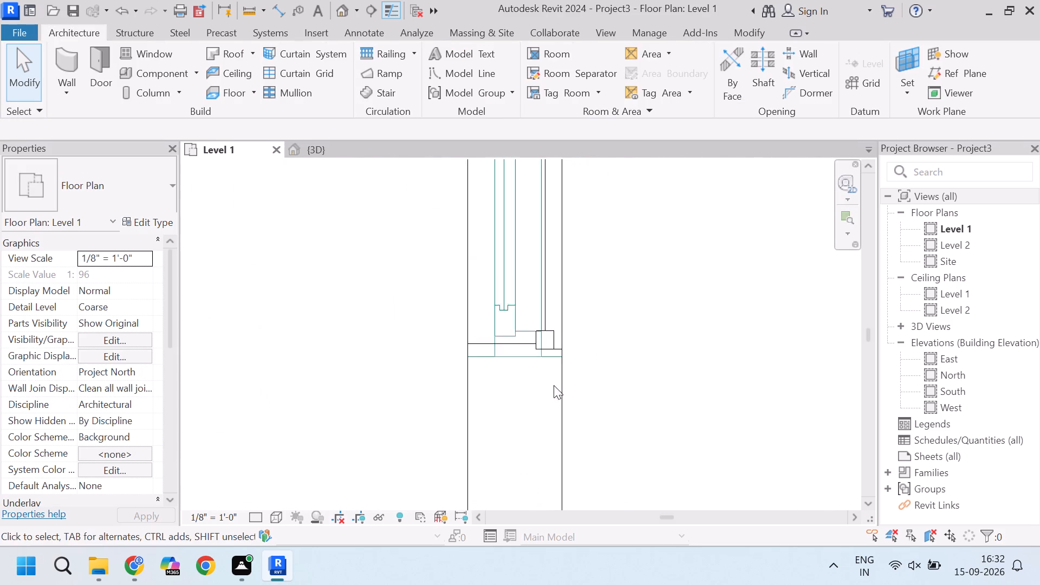
scroll(554, 385, "down", 4)
scroll(552, 171, "up", 9)
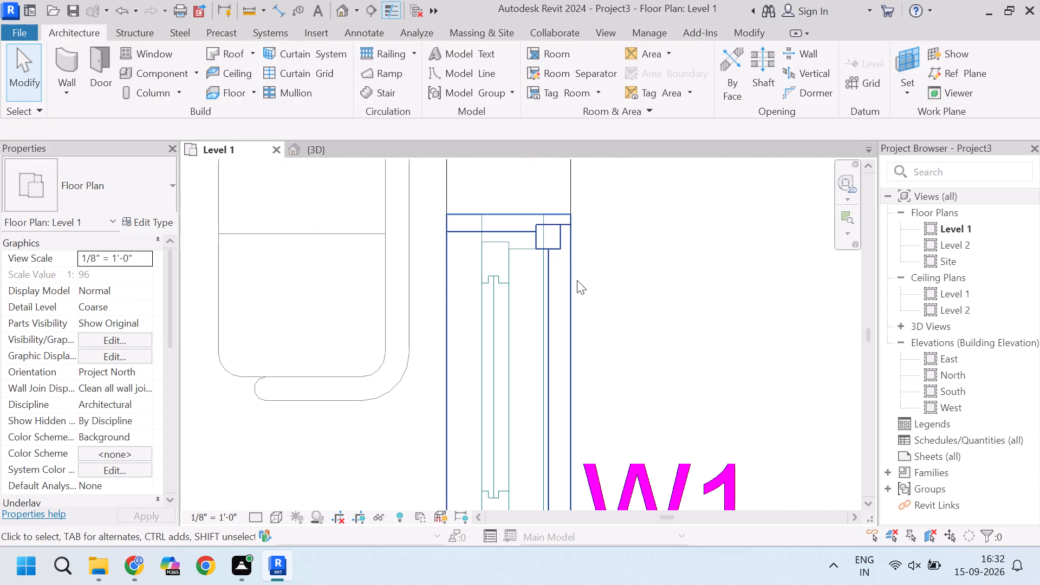
left_click(577, 280)
scroll(555, 268, "down", 2)
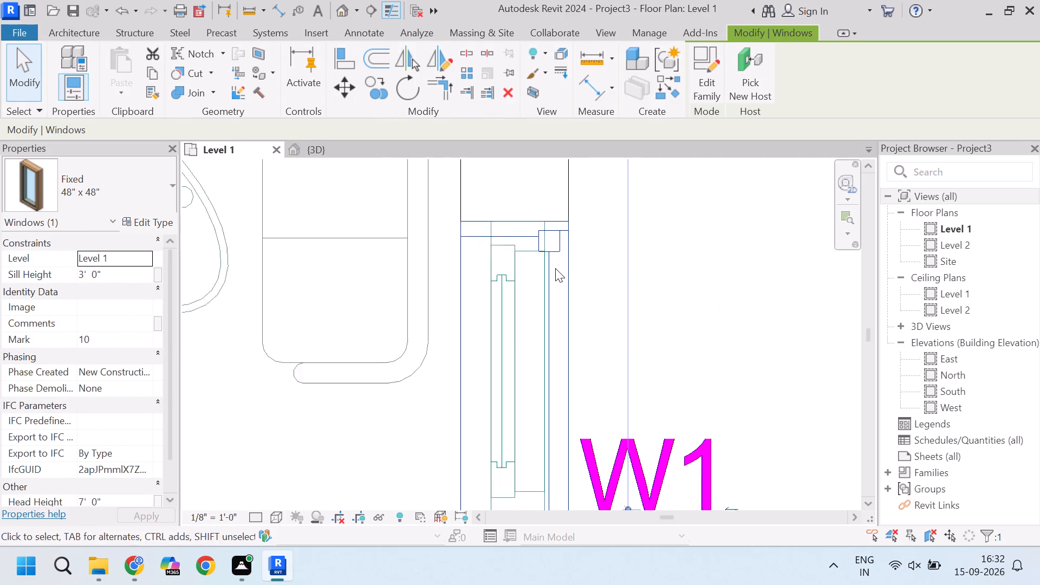
scroll(555, 268, "down", 2)
scroll(551, 227, "up", 4)
key("Escape")
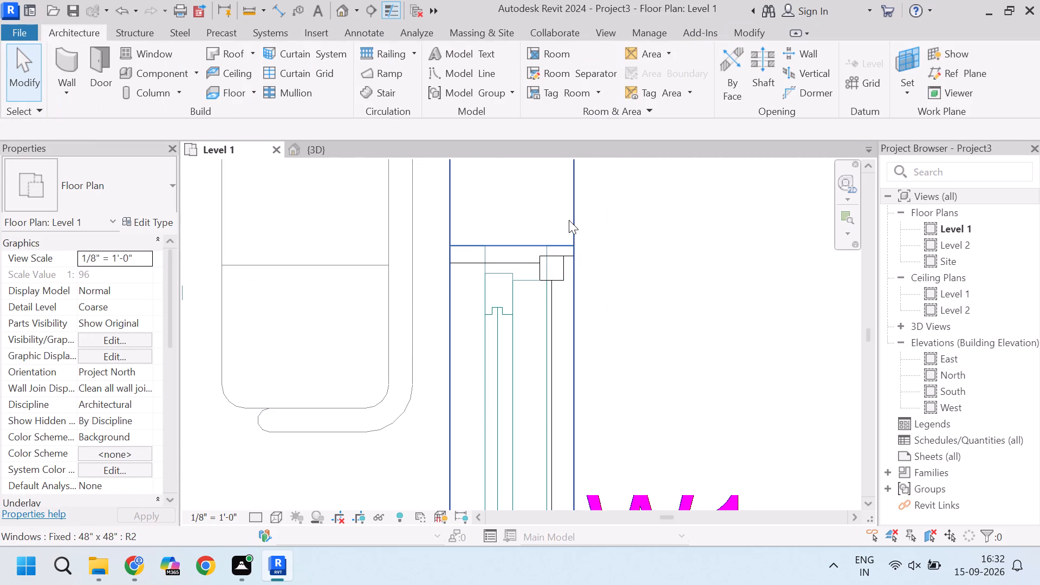
left_click(569, 218)
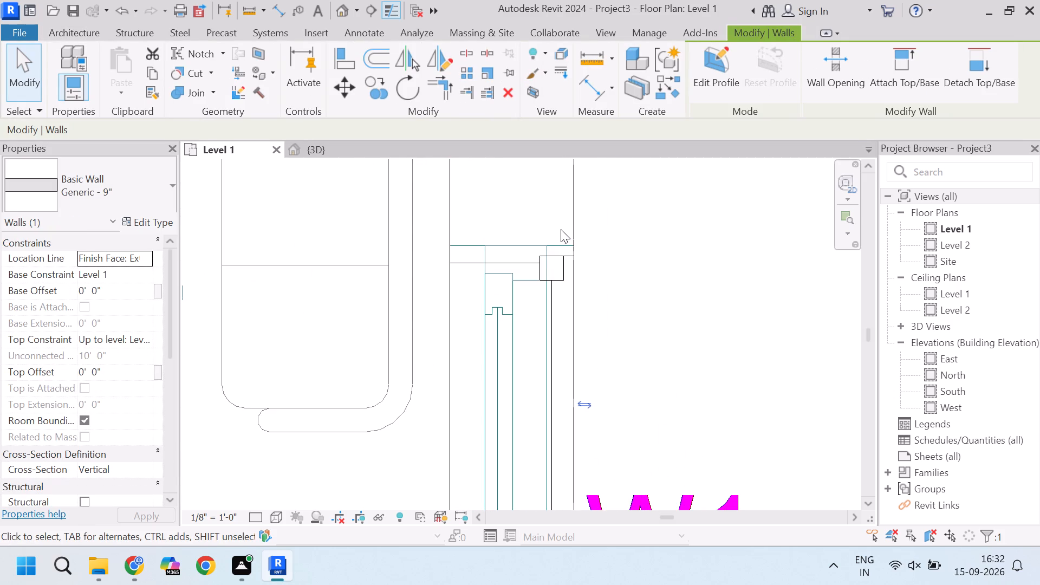
key("Escape")
left_click(561, 272)
scroll(539, 261, "up", 2)
scroll(549, 249, "down", 7)
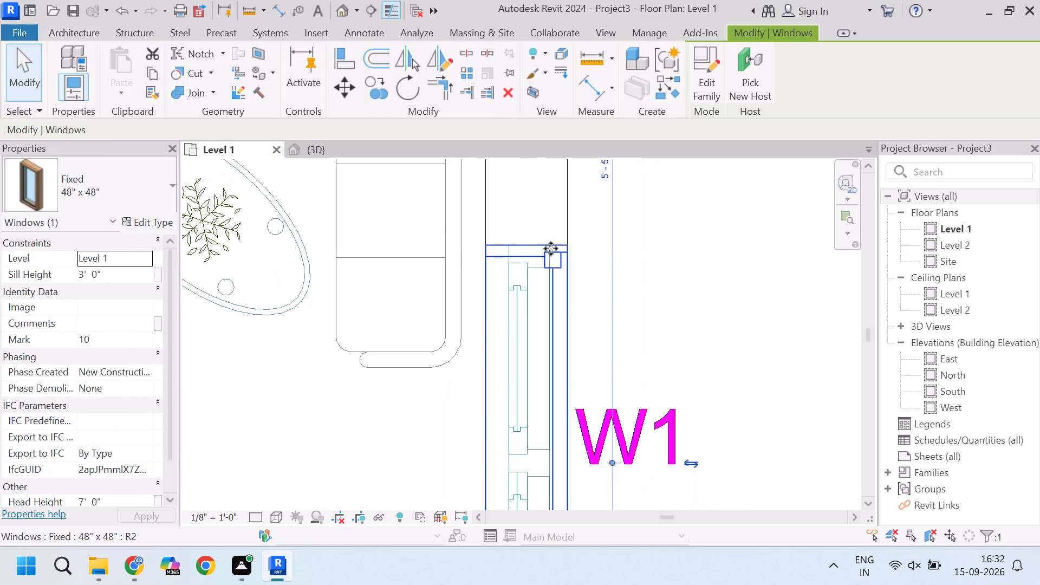
scroll(551, 249, "down", 12)
key("Escape")
scroll(595, 375, "down", 4)
scroll(569, 278, "up", 5)
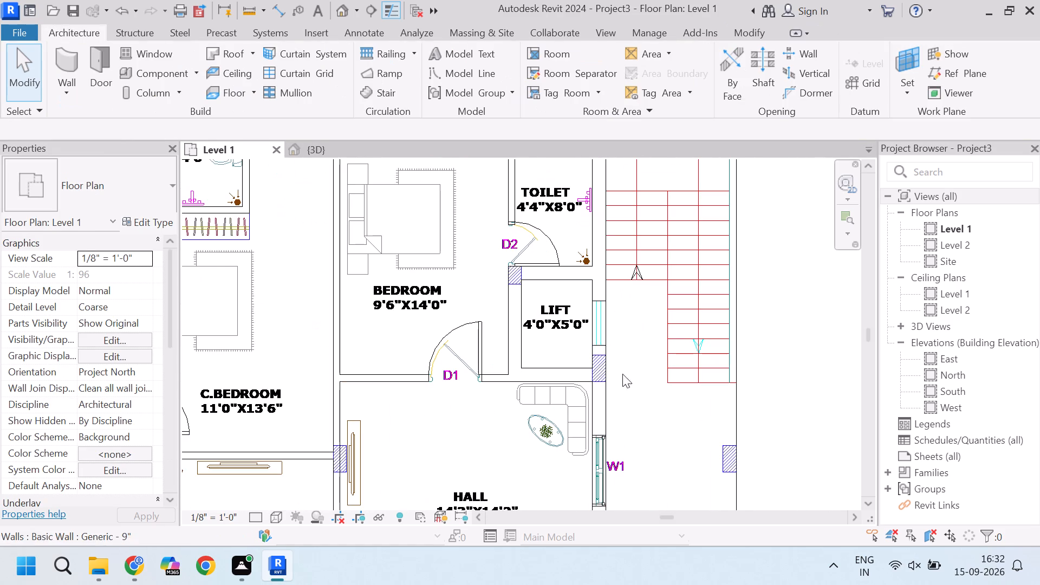
Move the 9'6"X14'0" bedroom's W3 window so its toilet-side inner corner meets the CAD opening's corner.
scroll(613, 409, "down", 6)
scroll(591, 275, "up", 14)
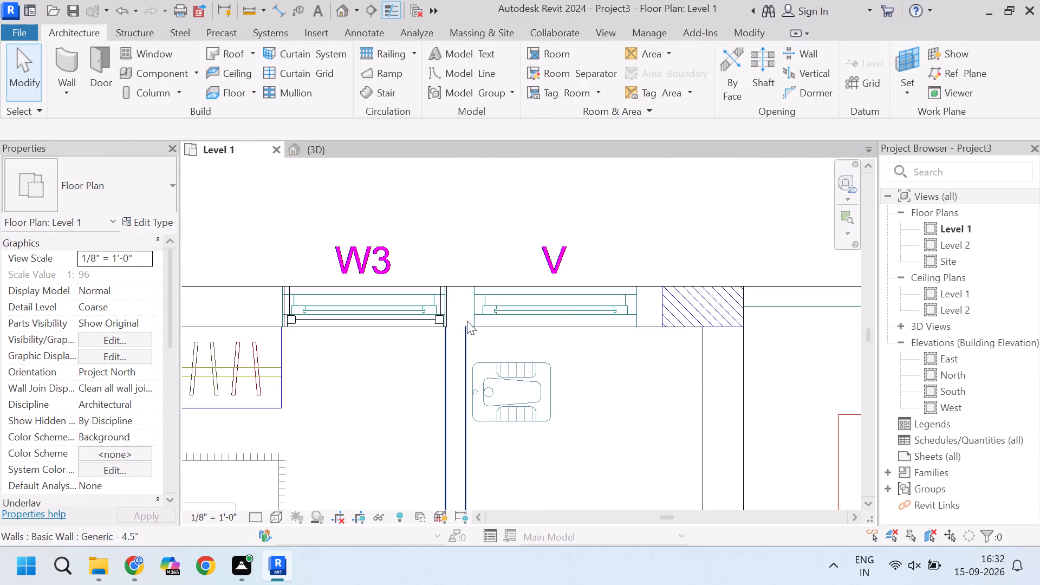
scroll(436, 307, "up", 5)
left_click(458, 301)
scroll(458, 301, "up", 10)
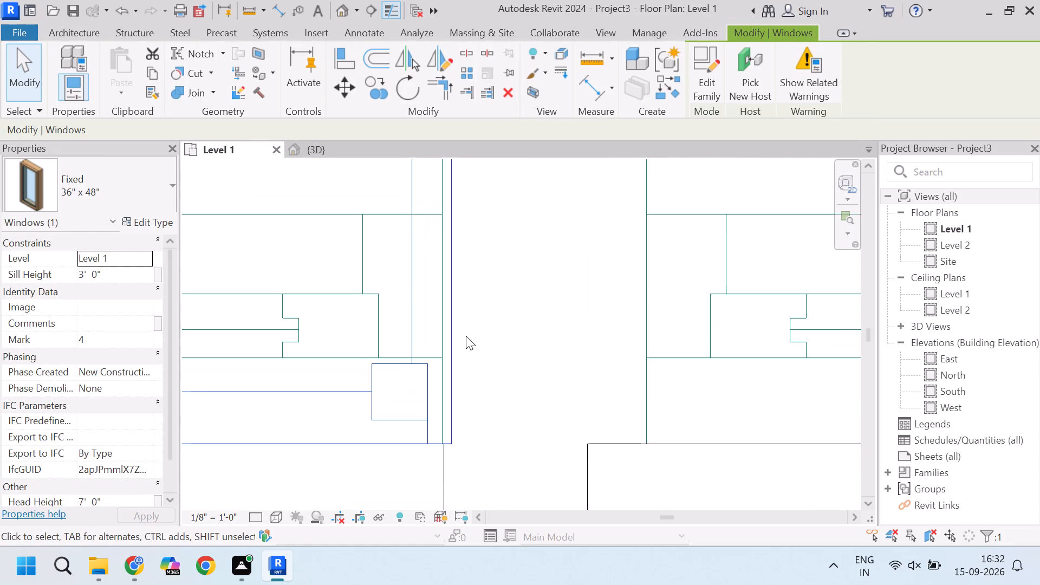
type("MV")
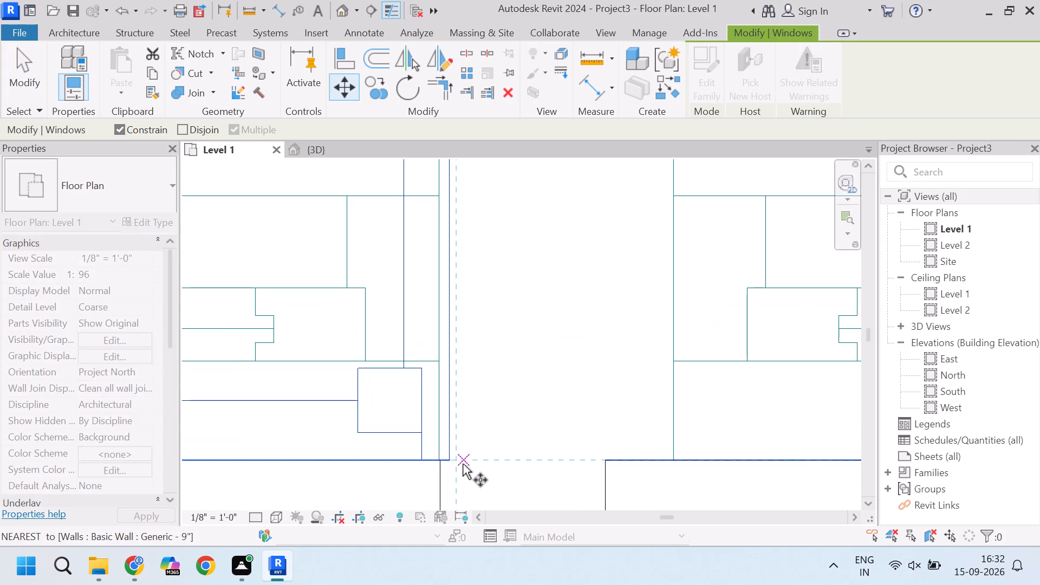
left_click(453, 457)
left_click(440, 461)
key("Escape")
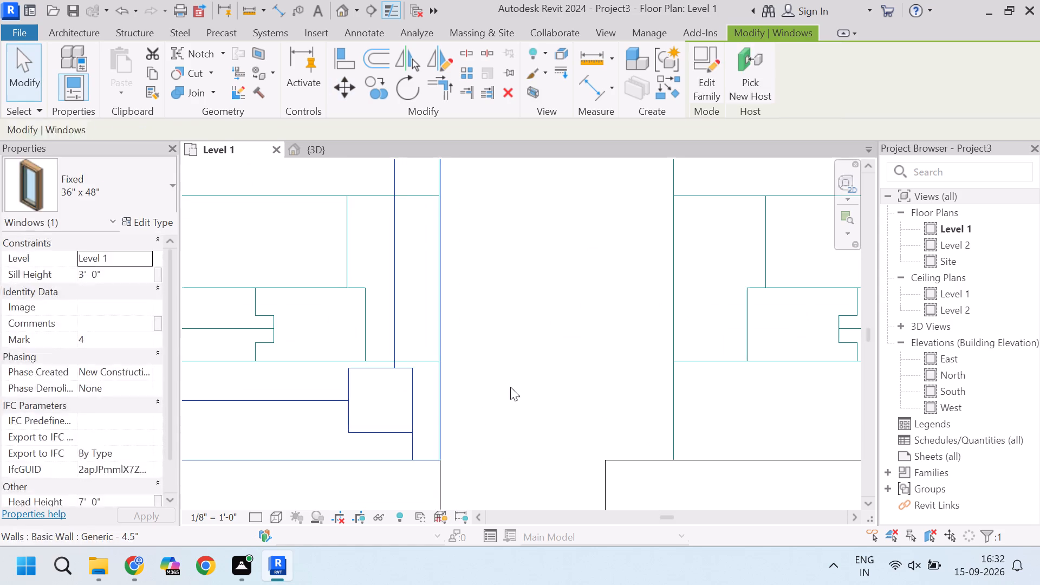
Fine-tune the 9'6"X14'0" bedroom's W3 window with a second small move onto the CAD opening's toilet-side edge.
scroll(506, 366, "down", 1)
scroll(450, 444, "up", 10)
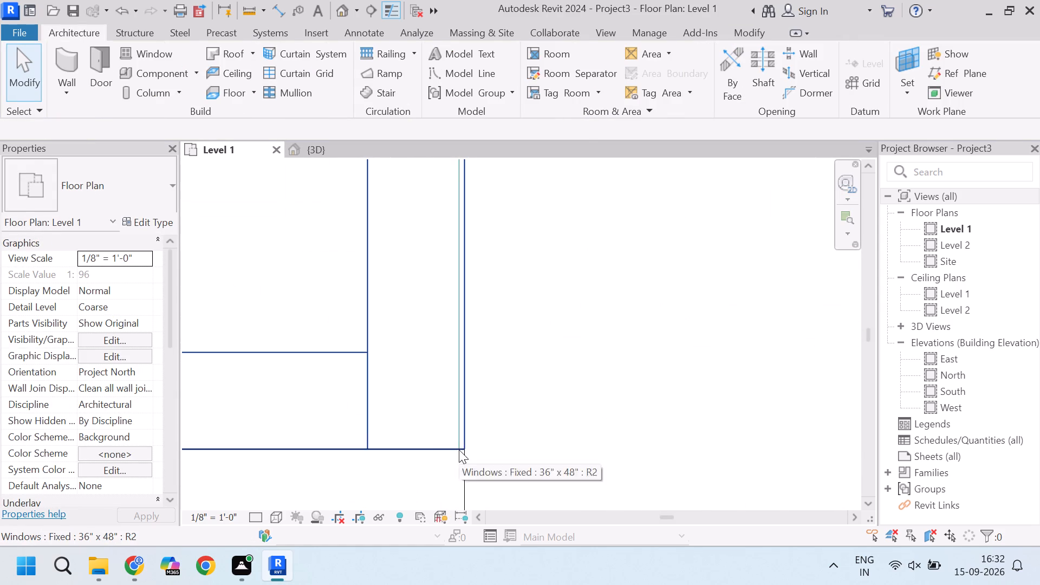
left_click(459, 450)
scroll(424, 399, "down", 6)
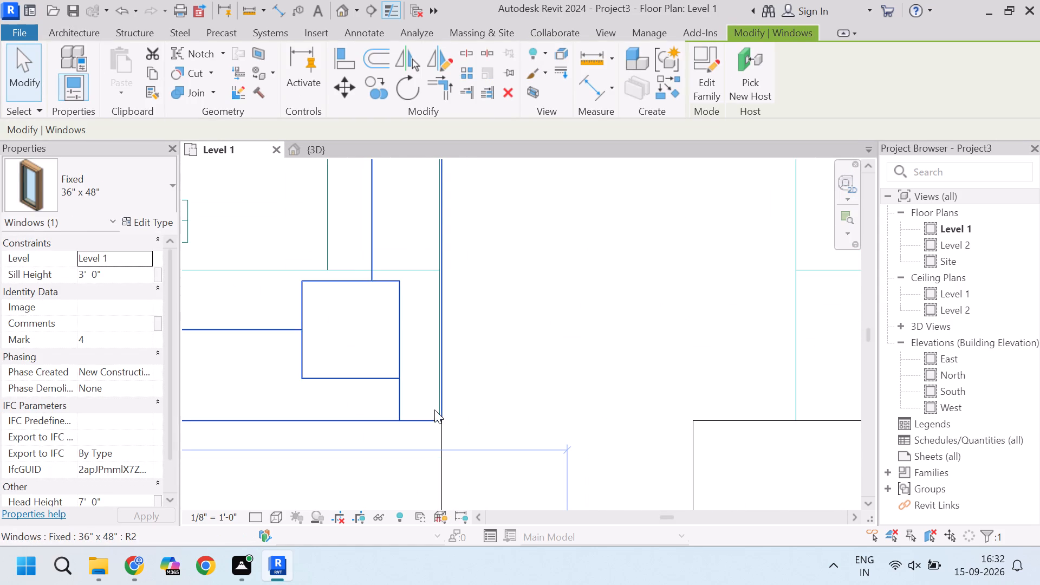
key("m")
key("v")
scroll(446, 390, "up", 5)
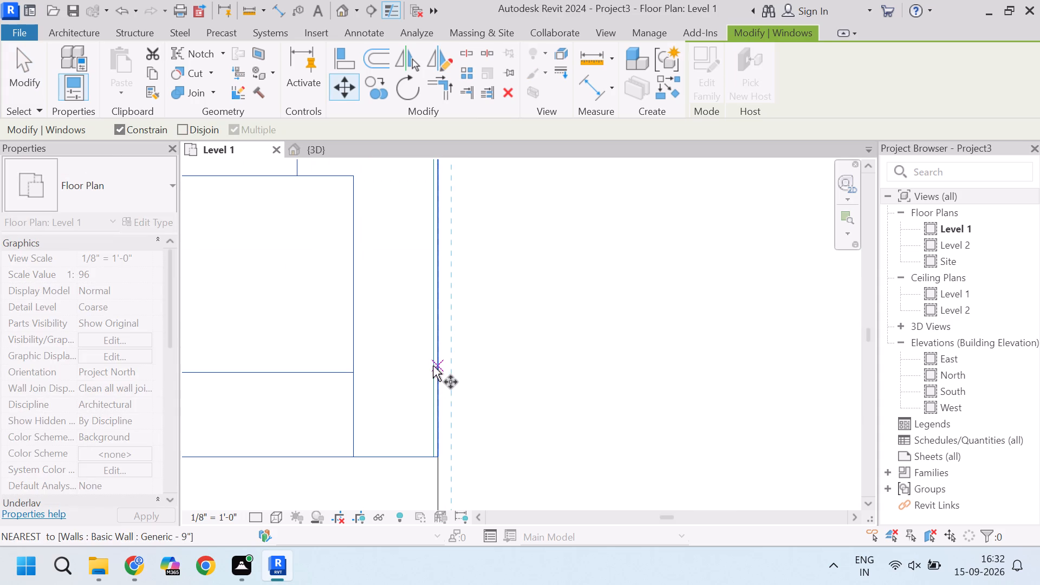
left_click(433, 362)
left_click(430, 367)
key("Escape")
scroll(479, 382, "down", 11)
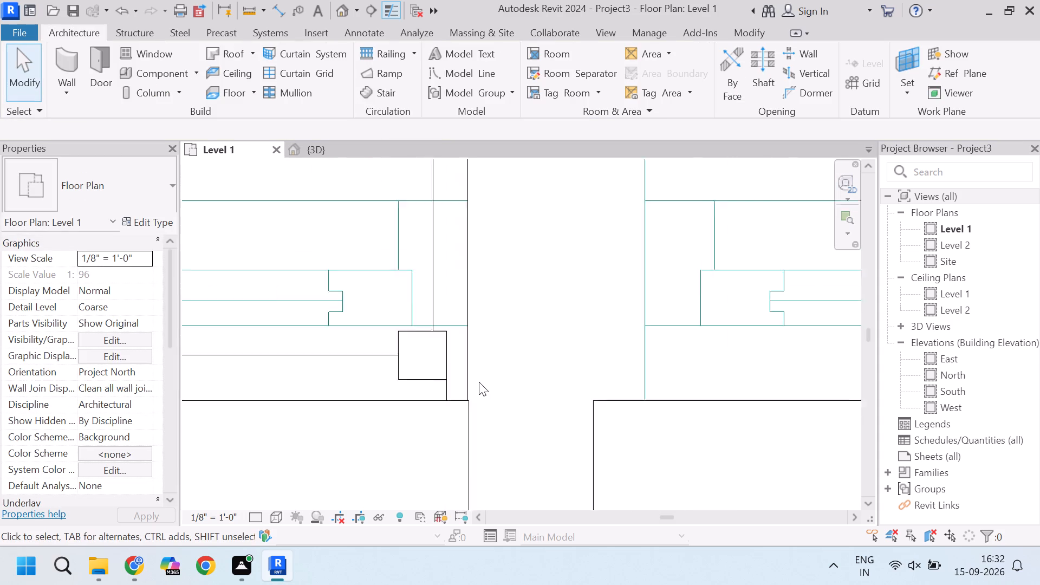
Move the W1 window between the 6'0"X4'6" toilet and 9'6"X14'0" bedroom so its column-side outer corner meets the CAD opening's corner.
scroll(479, 382, "down", 15)
scroll(467, 371, "down", 9)
scroll(365, 382, "up", 3)
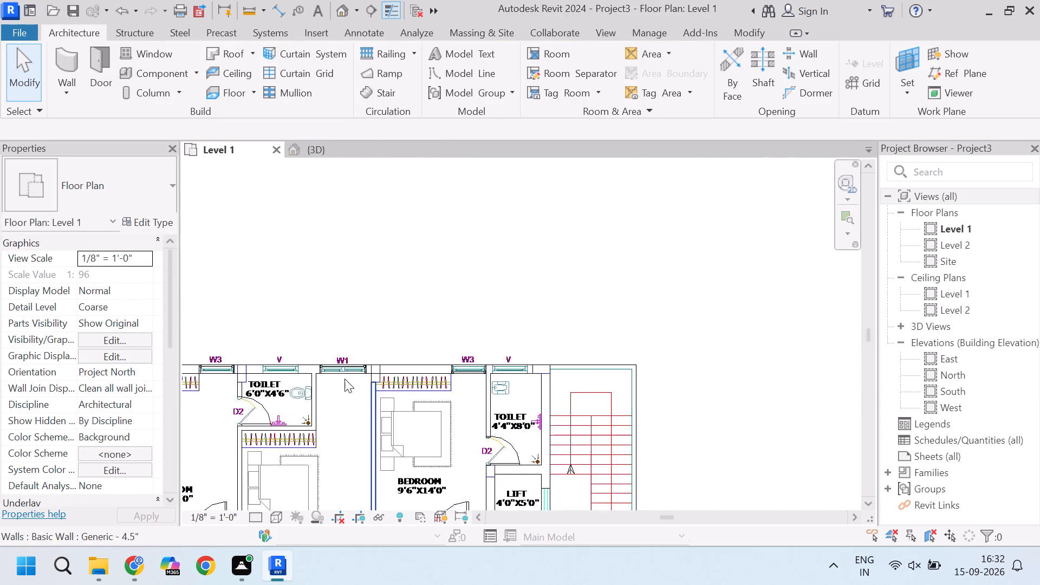
scroll(344, 379, "up", 17)
left_click(419, 372)
scroll(432, 366, "up", 6)
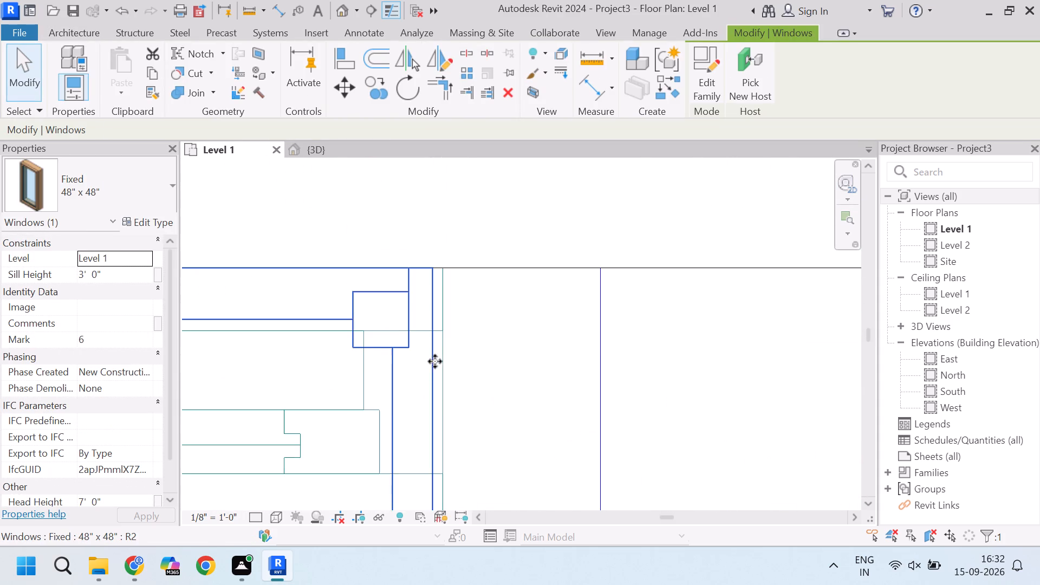
key("m")
key("v")
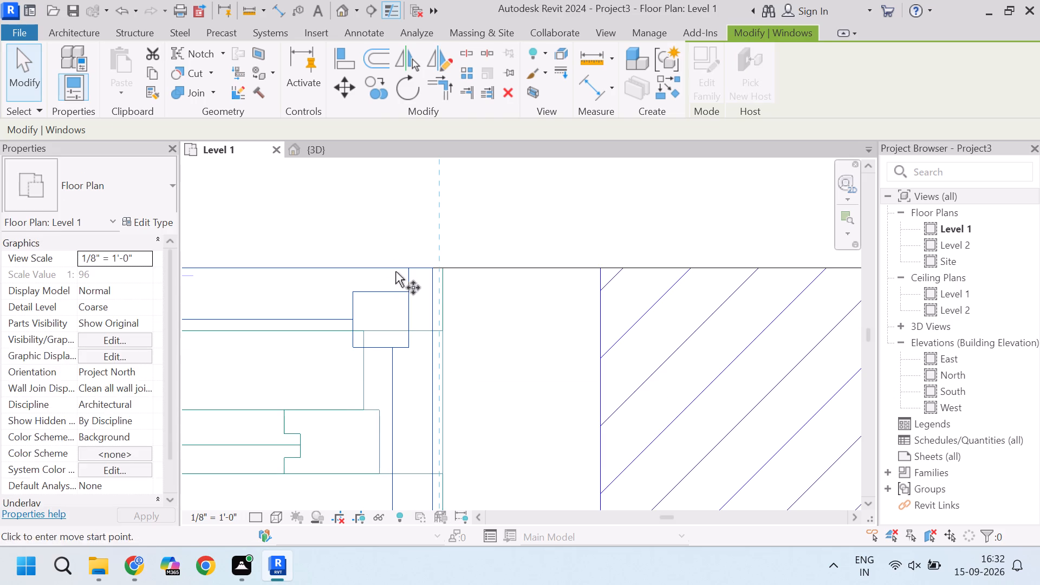
left_click(434, 270)
left_click(440, 266)
key("Escape")
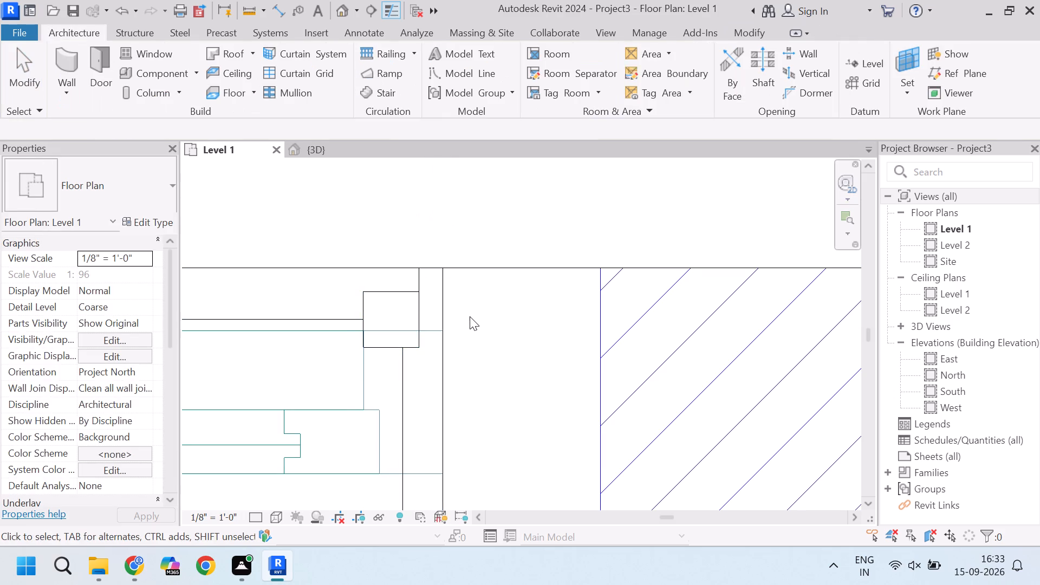
Move the W3 window beside the 6'0"X4'6" toilet so its toilet-side inner corner meets the CAD opening's corner.
scroll(470, 316, "down", 20)
scroll(342, 321, "up", 4)
scroll(647, 339, "down", 7)
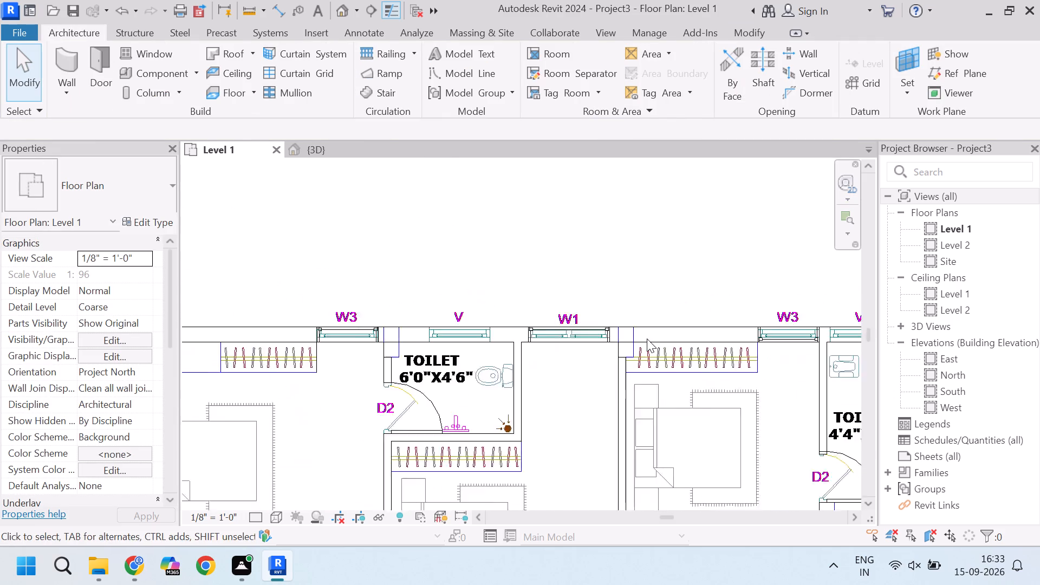
scroll(416, 328, "up", 15)
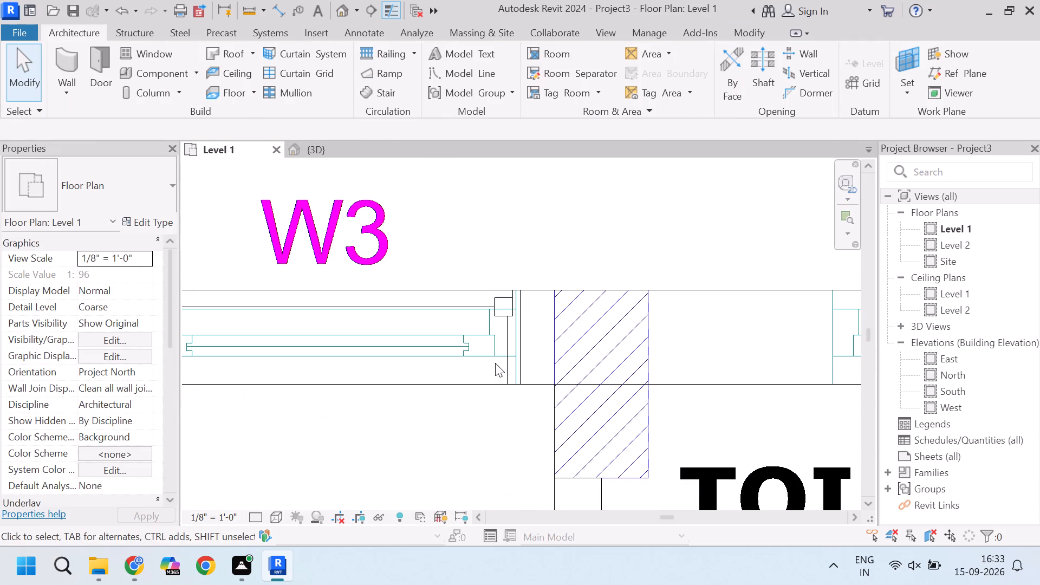
left_click(513, 360)
scroll(518, 361, "up", 9)
key("n")
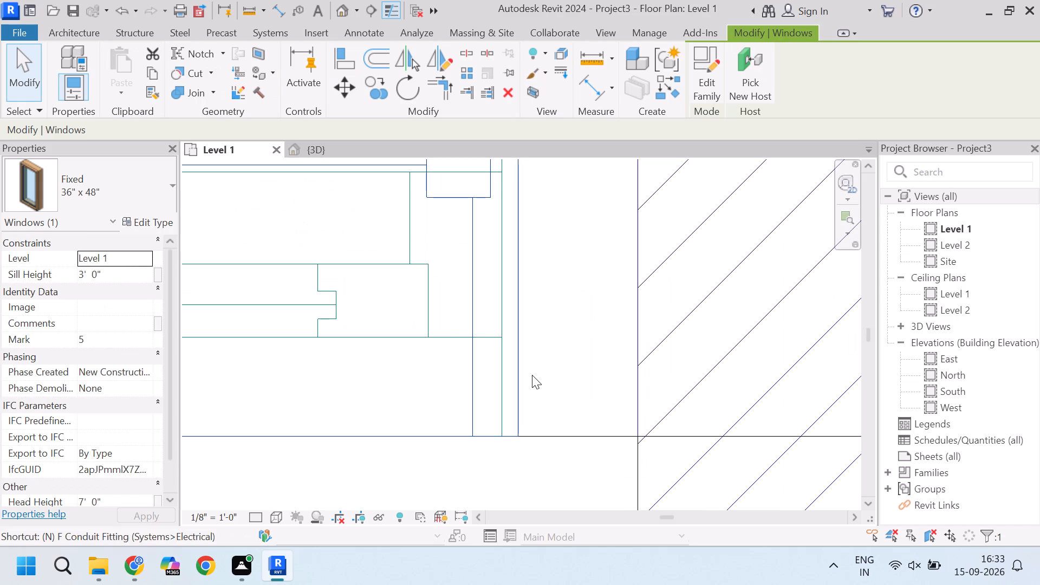
key("BackSpace")
key("m")
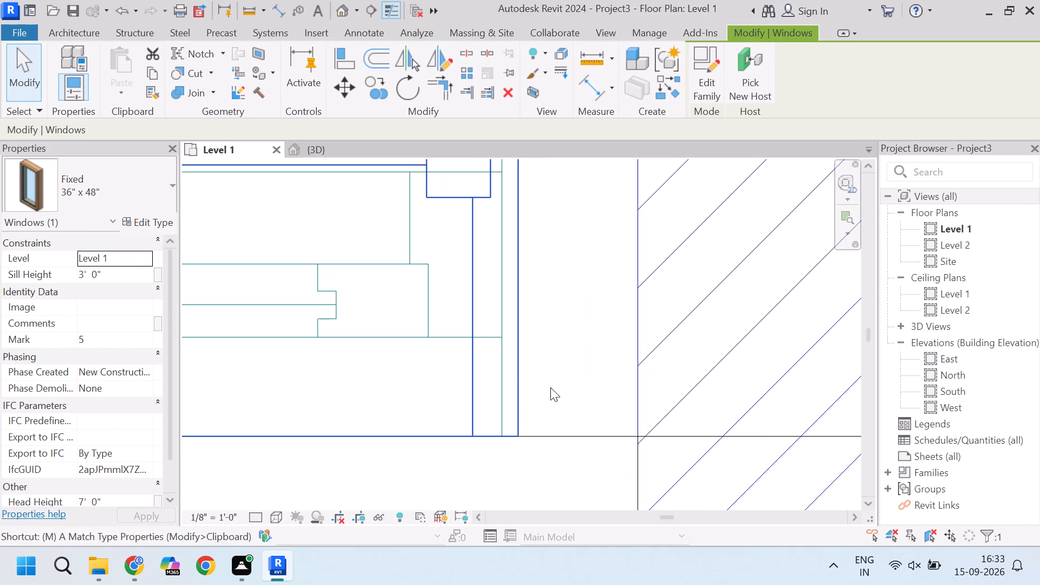
scroll(511, 425, "up", 5)
type("MV")
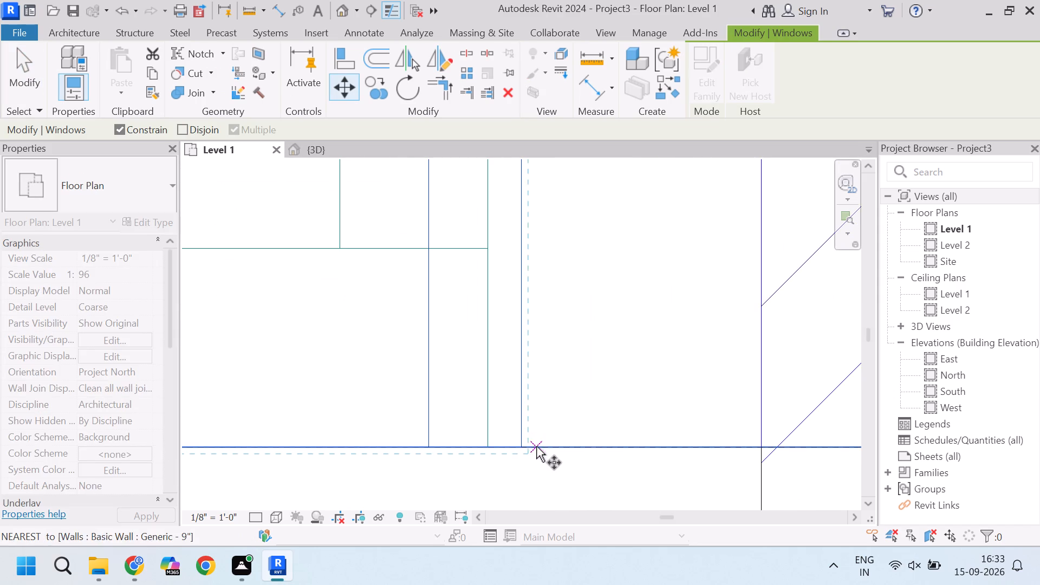
left_click(521, 446)
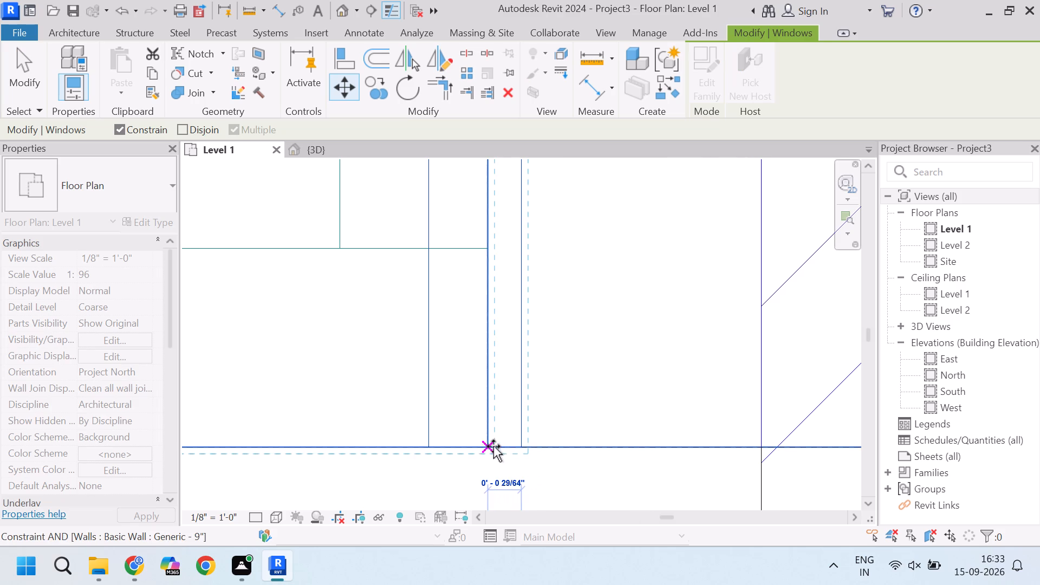
left_click(484, 446)
key("Escape")
Examine the master bedroom's W1 window against its CAD opening.
scroll(511, 376, "down", 20)
scroll(511, 376, "down", 1)
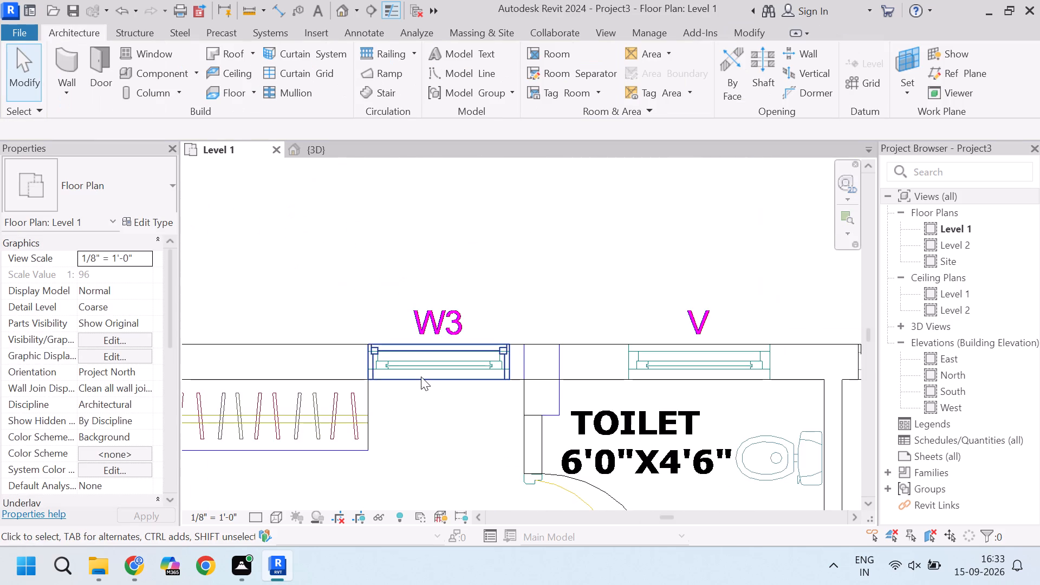
scroll(421, 376, "down", 5)
scroll(443, 370, "up", 5)
scroll(443, 370, "down", 6)
scroll(541, 362, "up", 3)
scroll(550, 383, "down", 10)
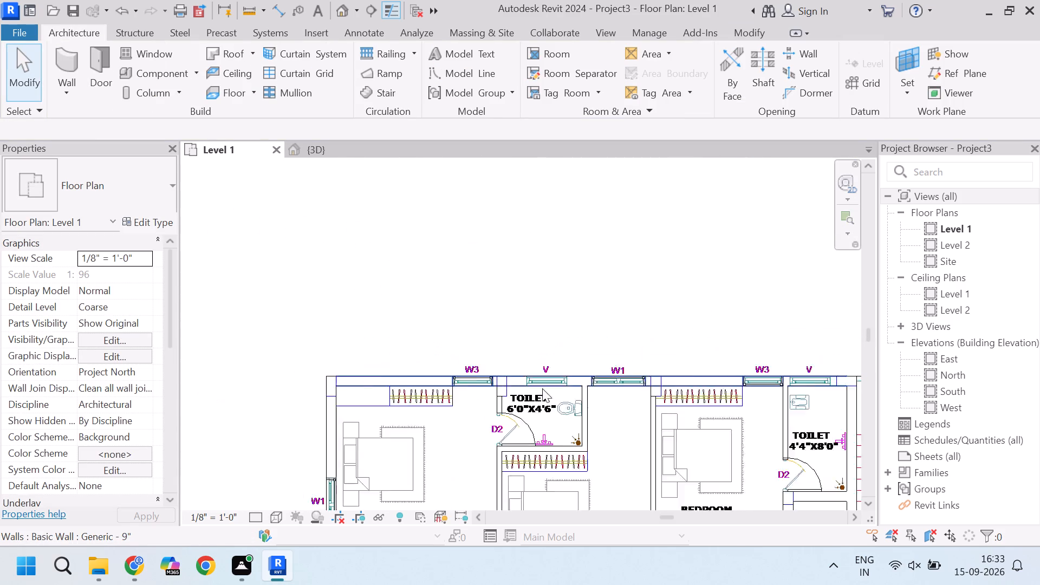
scroll(432, 389, "down", 4)
scroll(447, 439, "up", 16)
scroll(385, 361, "up", 5)
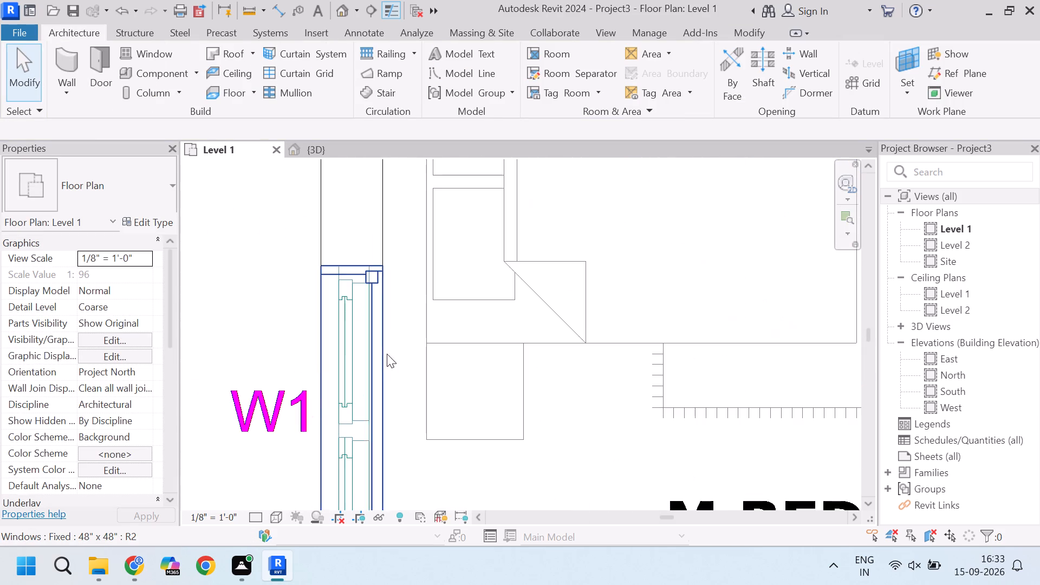
Switch to the 3D view of the building.
left_click(322, 156)
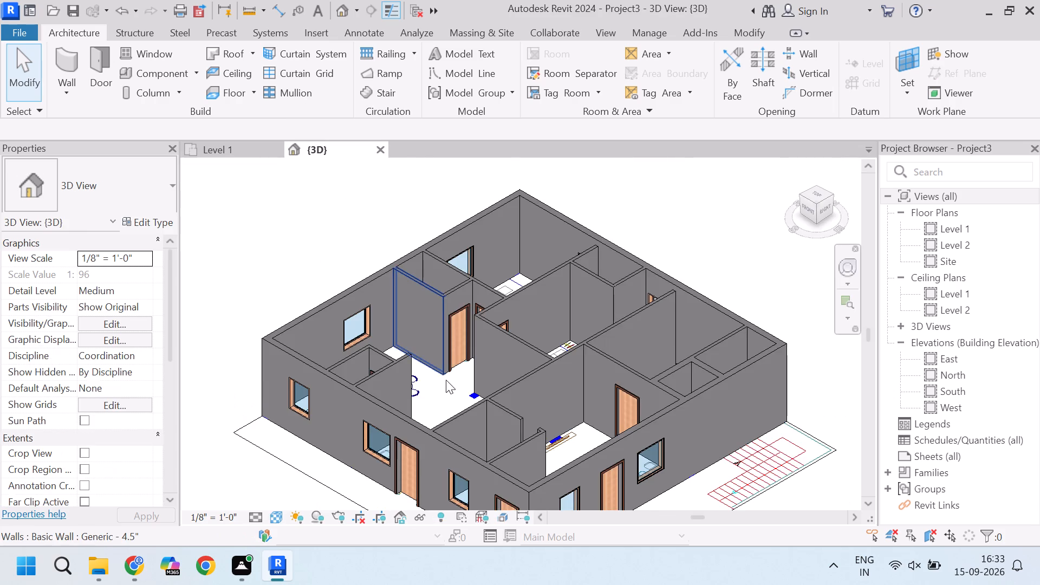
Examine the building's rooms, doors and placed windows in the 3D view.
scroll(446, 380, "down", 5)
scroll(450, 376, "up", 9)
scroll(302, 363, "up", 4)
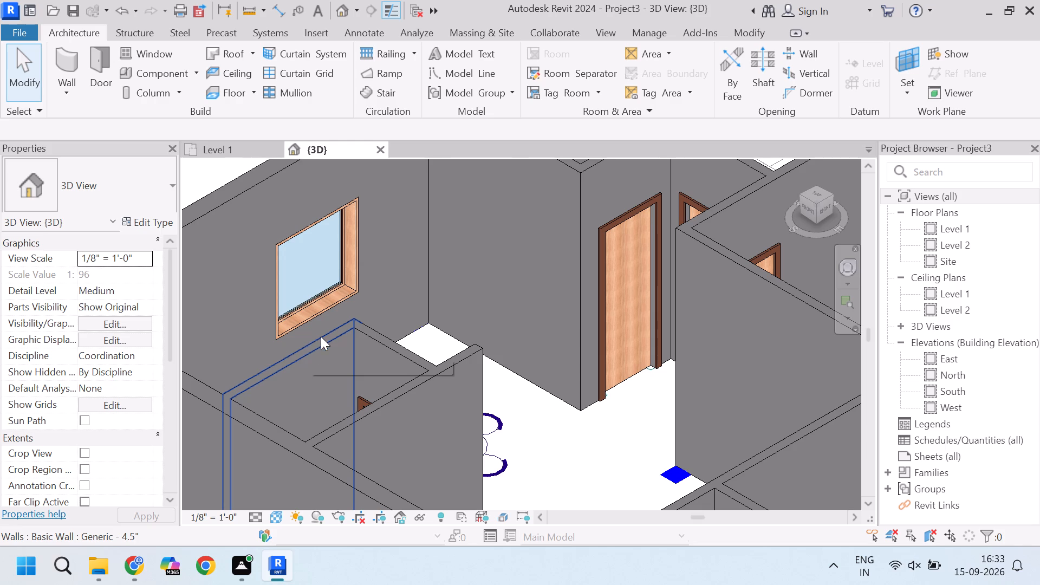
scroll(328, 295, "down", 4)
scroll(391, 355, "down", 3)
scroll(374, 360, "up", 4)
scroll(388, 369, "down", 5)
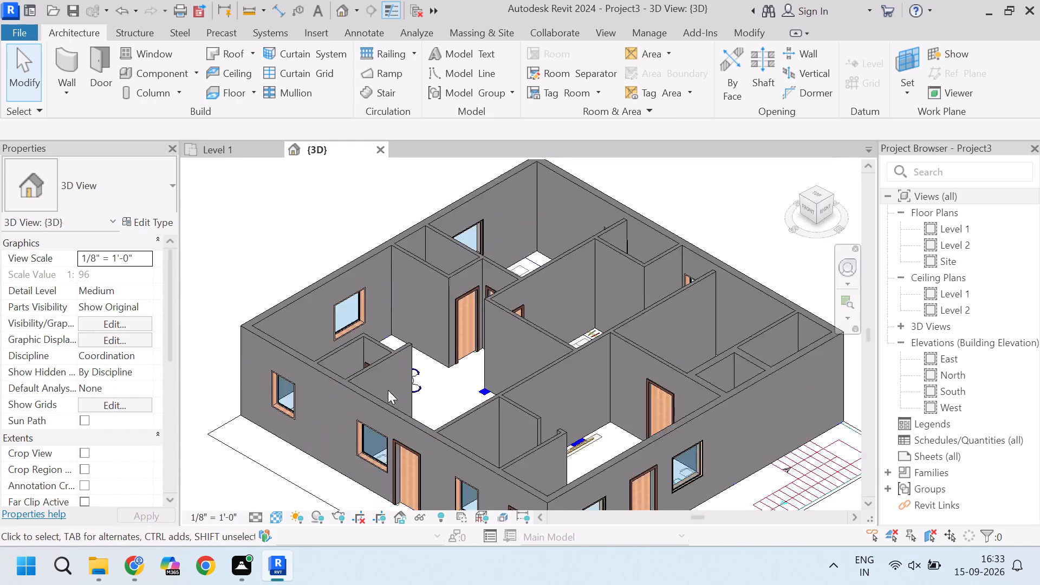
scroll(413, 387, "up", 6)
scroll(443, 409, "down", 4)
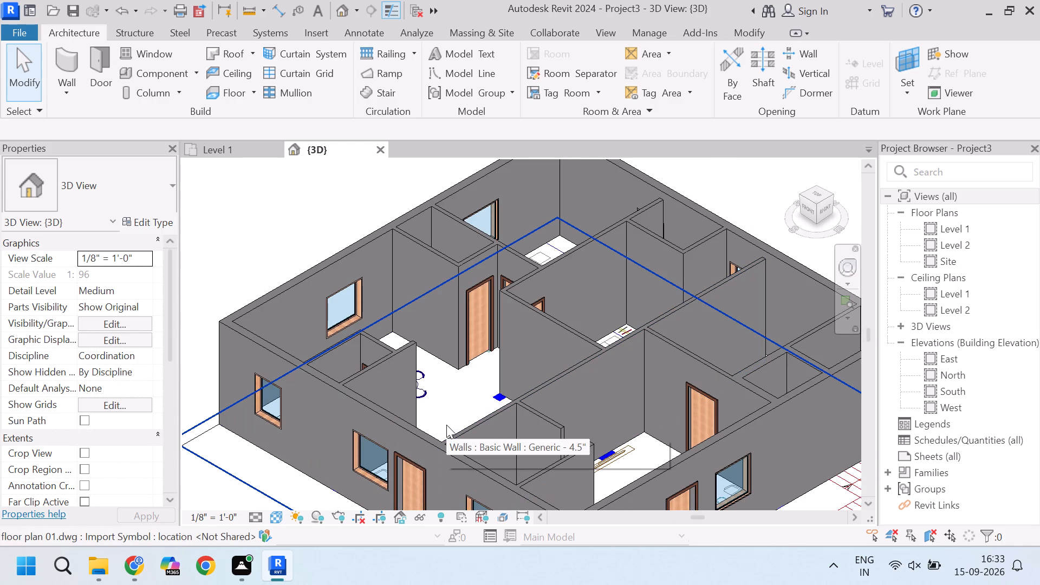
scroll(450, 419, "down", 7)
scroll(450, 419, "up", 4)
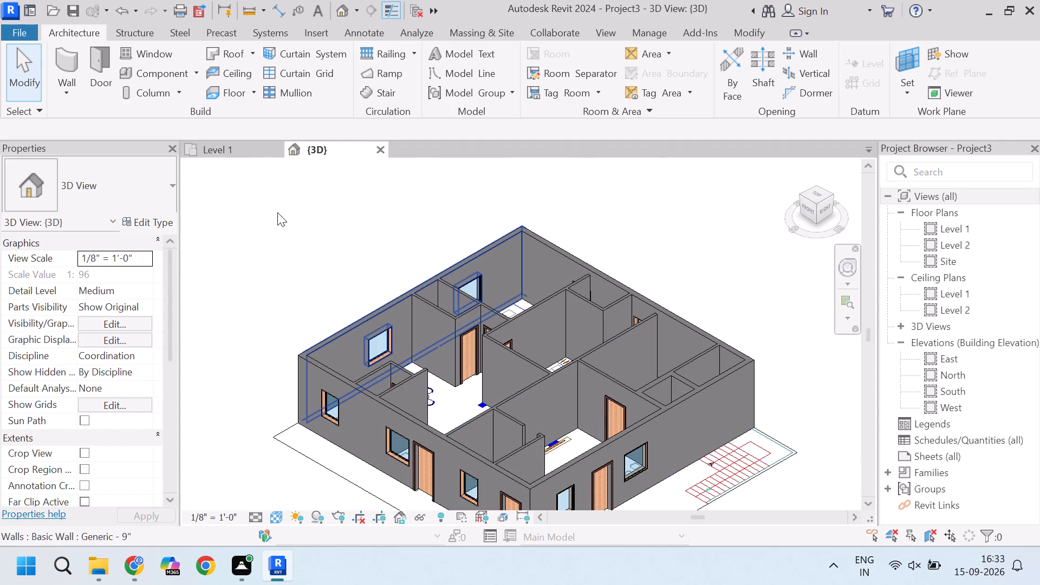
Return to the Level 1 floor plan and examine the outer wall beside the master bedroom and the 7'0"X4'0" toilet.
left_click(247, 148)
scroll(468, 274, "down", 12)
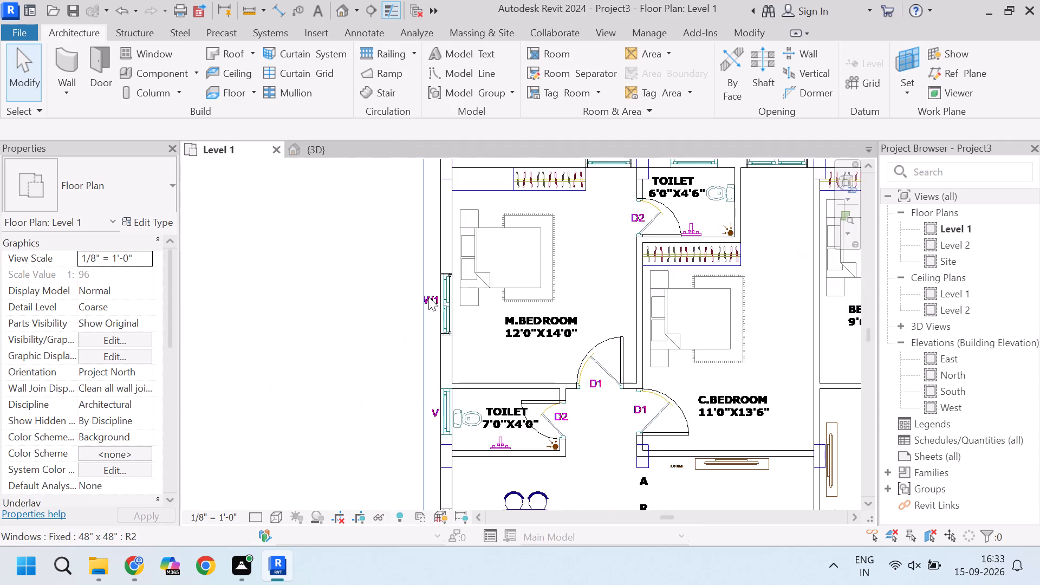
scroll(427, 301, "up", 5)
scroll(451, 302, "down", 6)
scroll(446, 400, "up", 4)
scroll(457, 375, "down", 4)
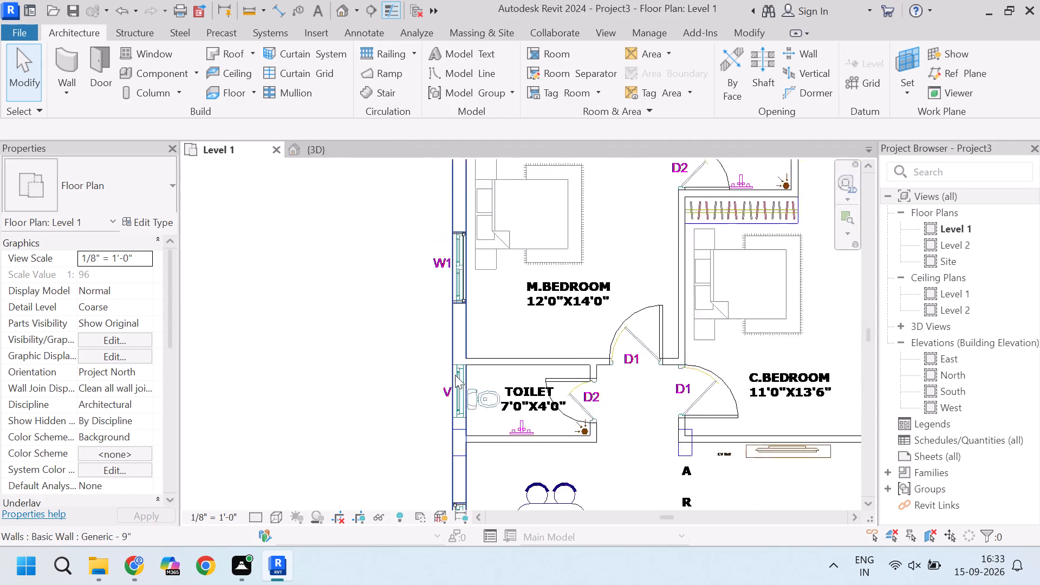
scroll(455, 375, "down", 1)
scroll(463, 413, "up", 4)
scroll(449, 356, "up", 4)
scroll(470, 353, "down", 6)
scroll(457, 367, "up", 7)
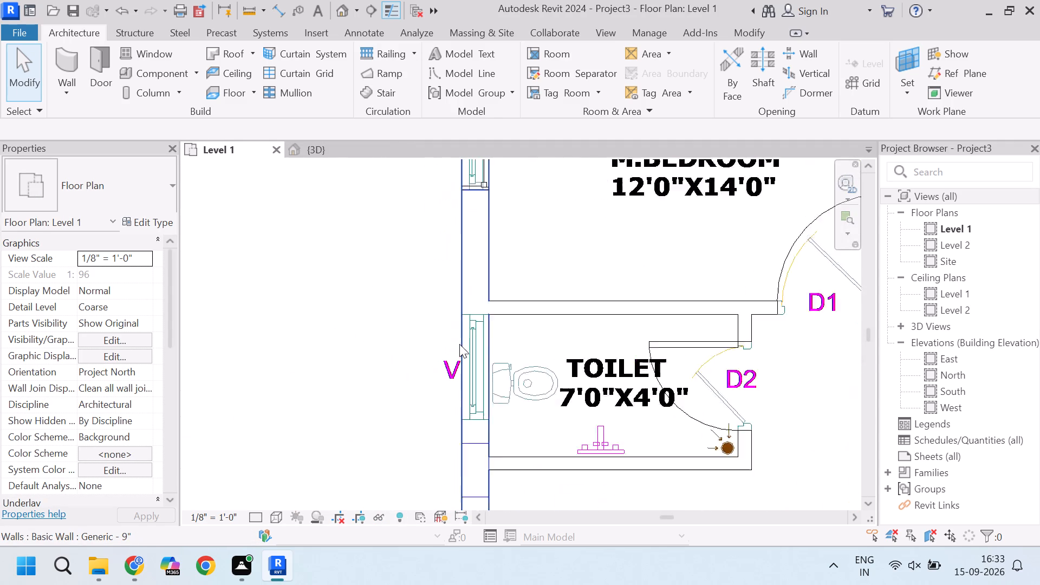
scroll(459, 344, "up", 4)
scroll(484, 333, "down", 4)
Measure the V opening's width at the 7'0"X4'0" toilet with an aligned dimension, without placing it.
type("DI")
scroll(492, 328, "up", 6)
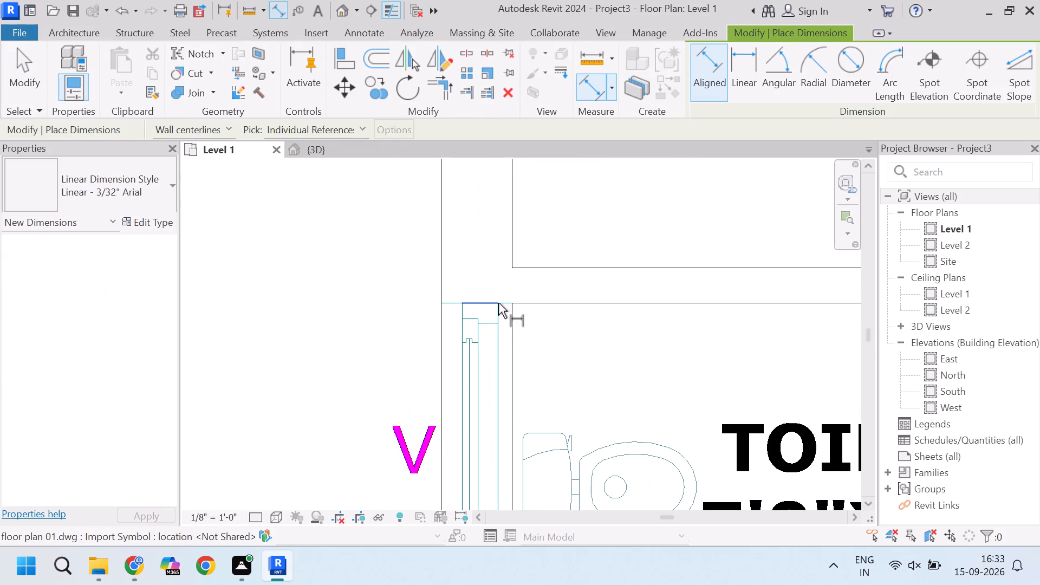
left_click(498, 303)
scroll(498, 303, "down", 6)
scroll(499, 423, "up", 5)
left_click(489, 419)
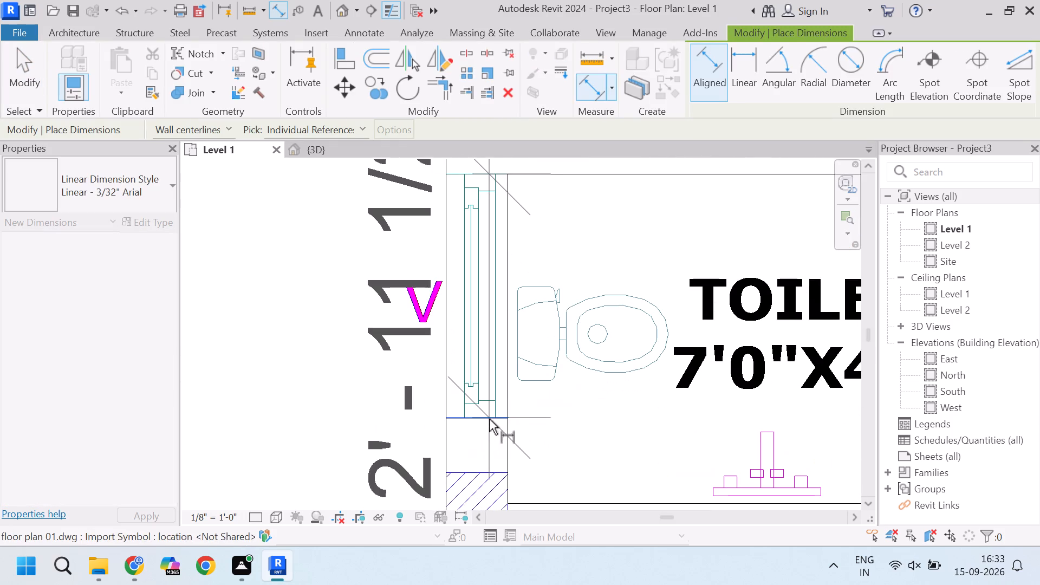
scroll(489, 419, "down", 3)
key("Escape")
Measure the same V opening again between the CAD opening's two end lines, leaving no dimension placed.
scroll(470, 308, "up", 3)
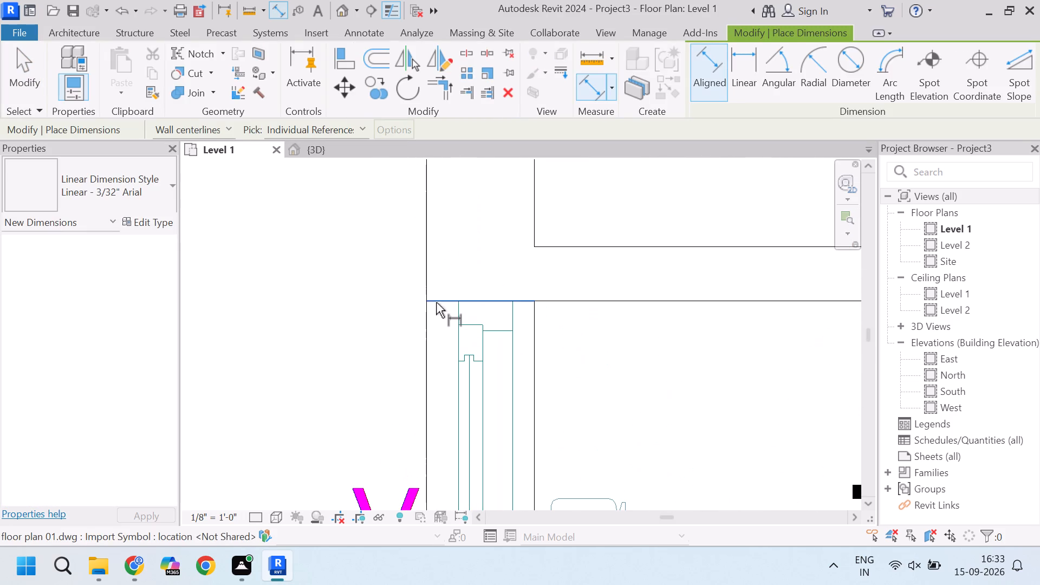
left_click(436, 302)
scroll(436, 302, "down", 7)
scroll(488, 472, "up", 4)
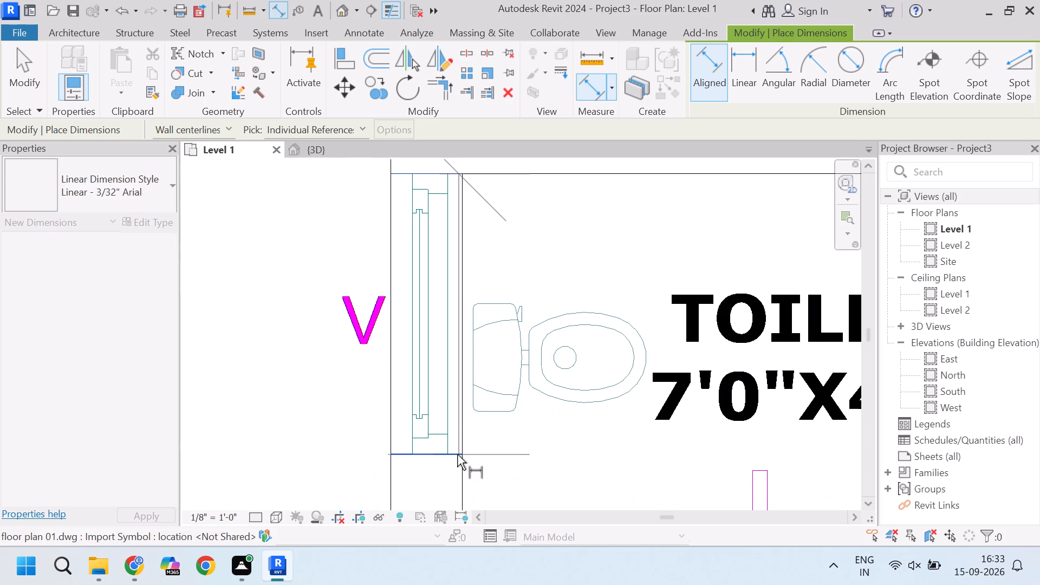
left_click(457, 454)
scroll(457, 454, "down", 5)
scroll(492, 419, "up", 3)
key("Escape")
key("Escape")
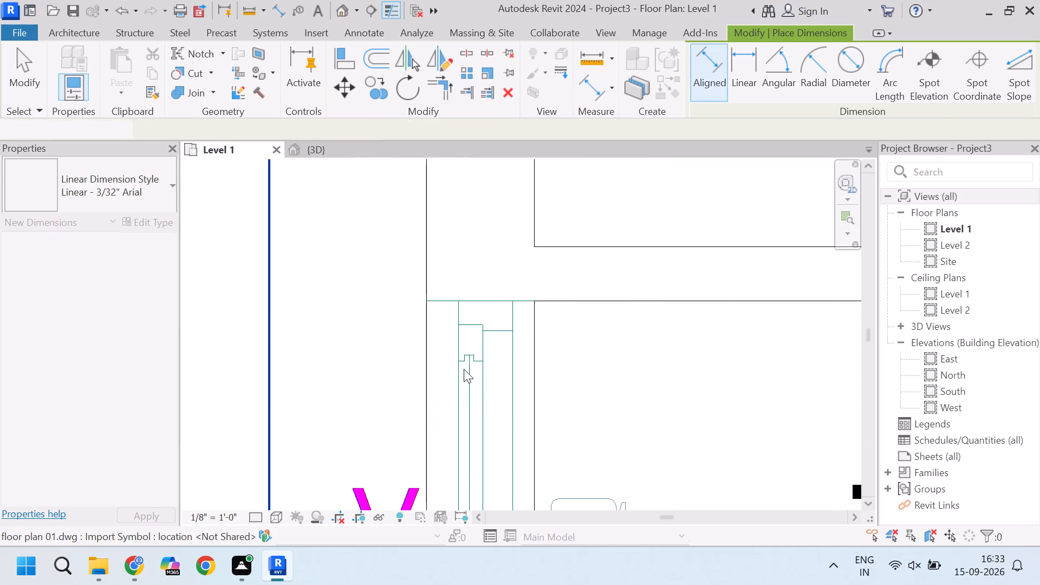
key("Escape")
Examine the outer wall and column beside the 7'0"X4'0" toilet, along with the surrounding floor plan.
scroll(447, 333, "down", 15)
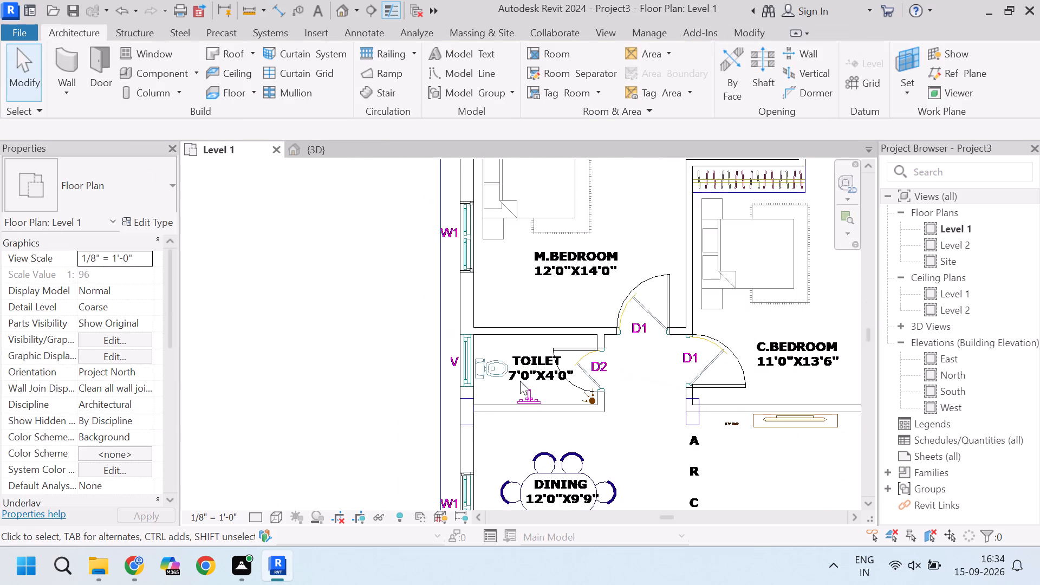
scroll(411, 400, "up", 1)
scroll(529, 402, "up", 3)
scroll(461, 406, "up", 4)
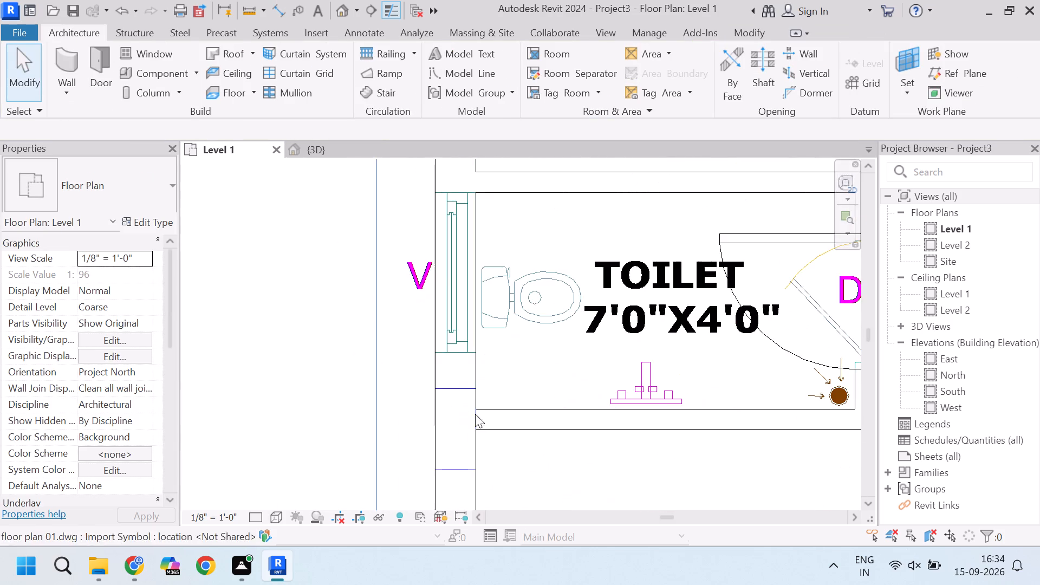
scroll(464, 416, "down", 1)
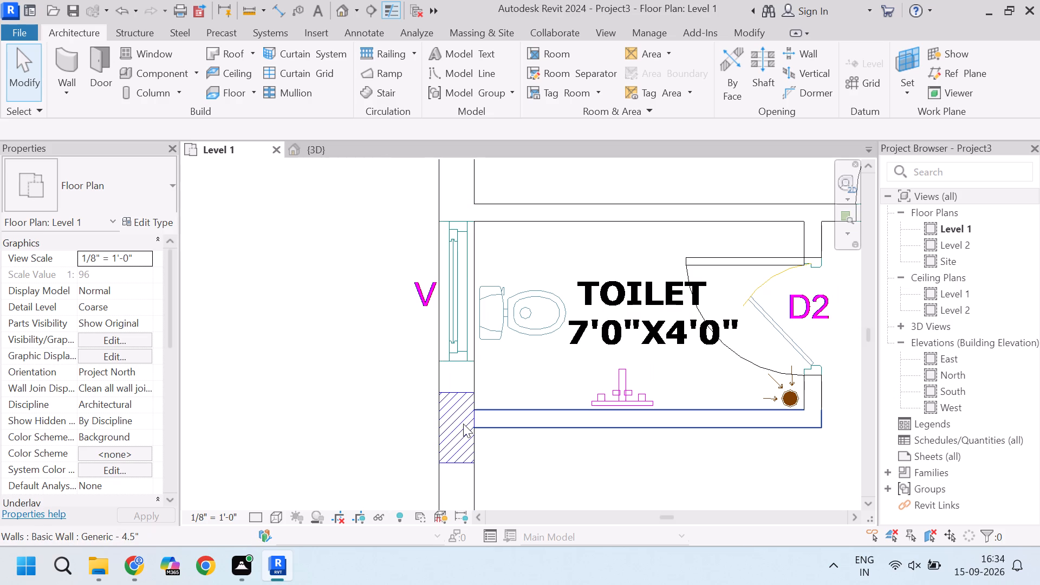
scroll(457, 421, "down", 3)
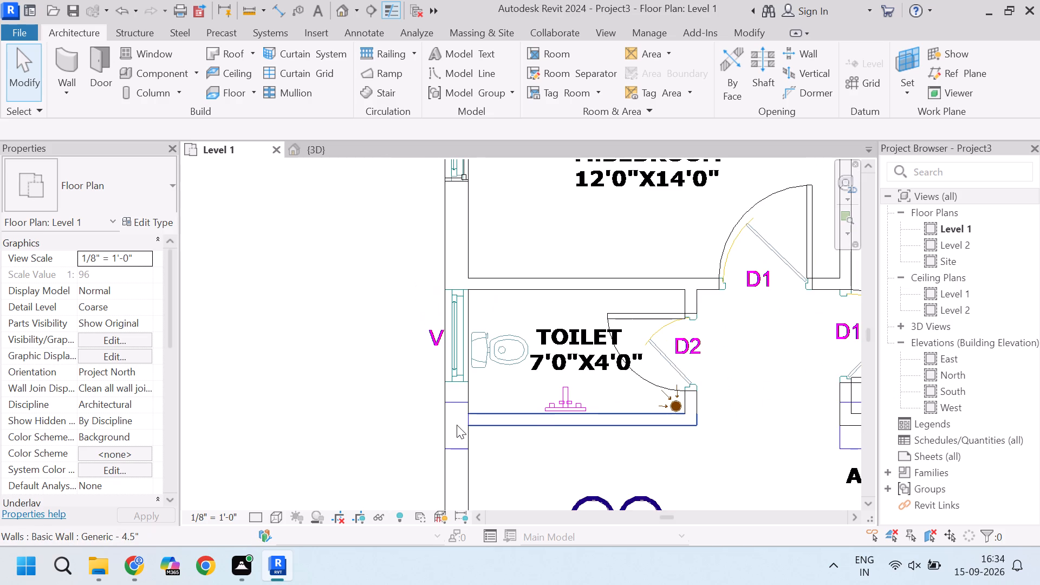
scroll(452, 426, "down", 6)
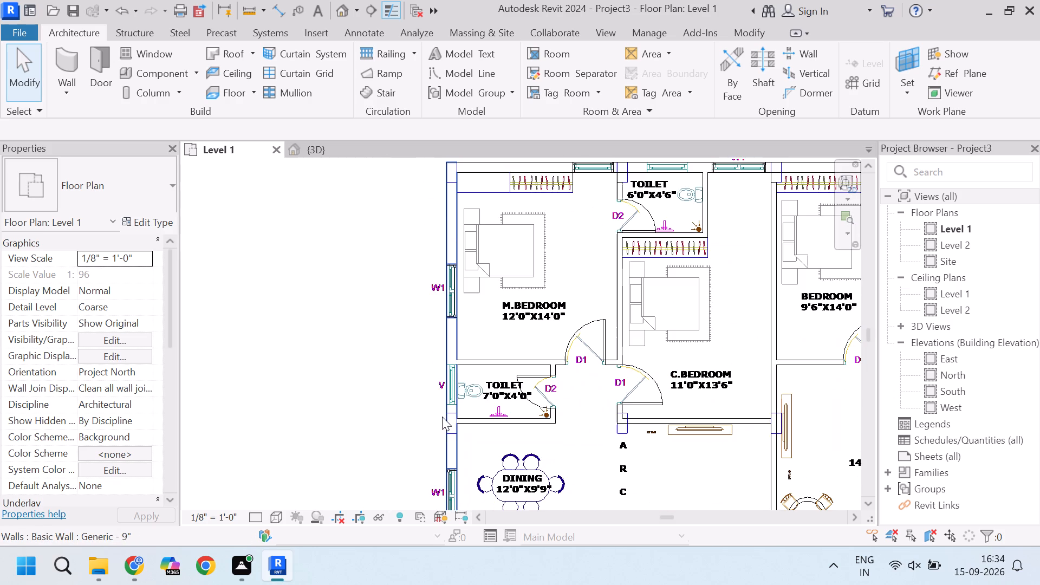
scroll(442, 417, "down", 2)
scroll(432, 245, "up", 3)
scroll(463, 253, "down", 8)
scroll(472, 381, "up", 2)
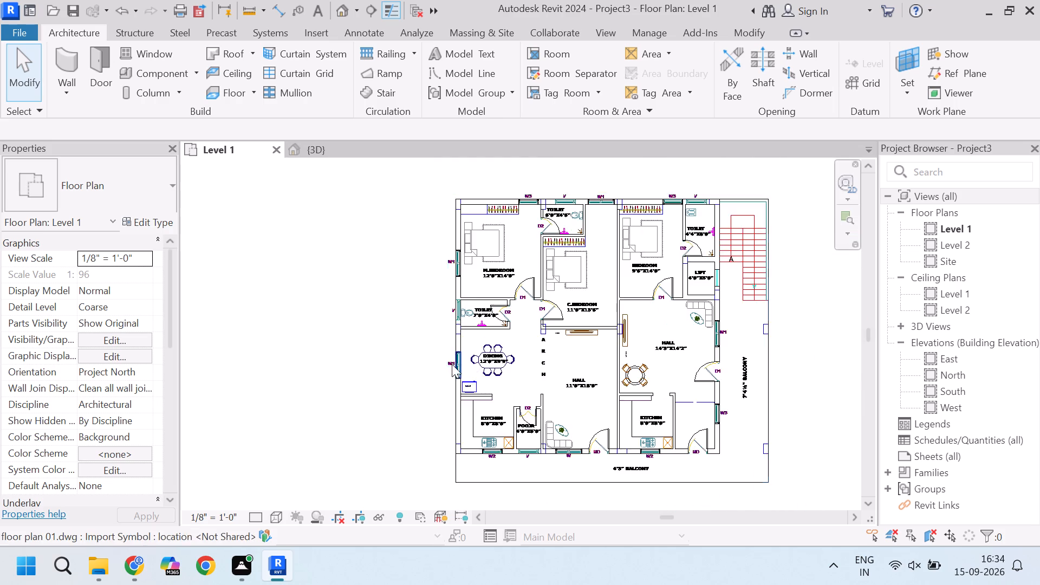
Examine the window and door openings around the dining area, both kitchens, the pooja room and the halls.
scroll(452, 364, "up", 3)
scroll(462, 492, "up", 4)
scroll(443, 323, "down", 4)
scroll(451, 405, "up", 5)
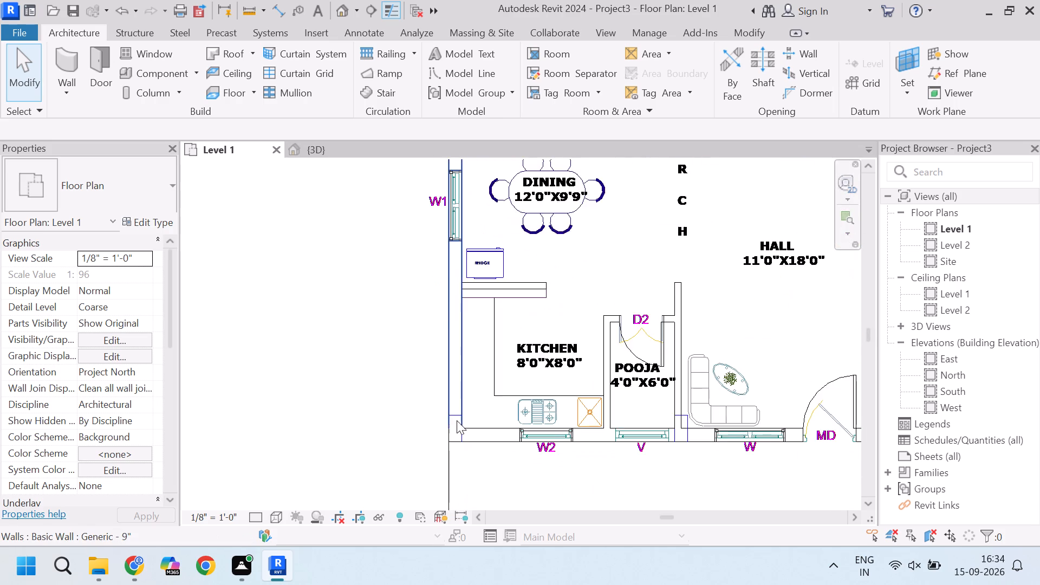
scroll(457, 420, "up", 2)
scroll(407, 314, "down", 5)
scroll(398, 368, "down", 4)
scroll(712, 355, "up", 3)
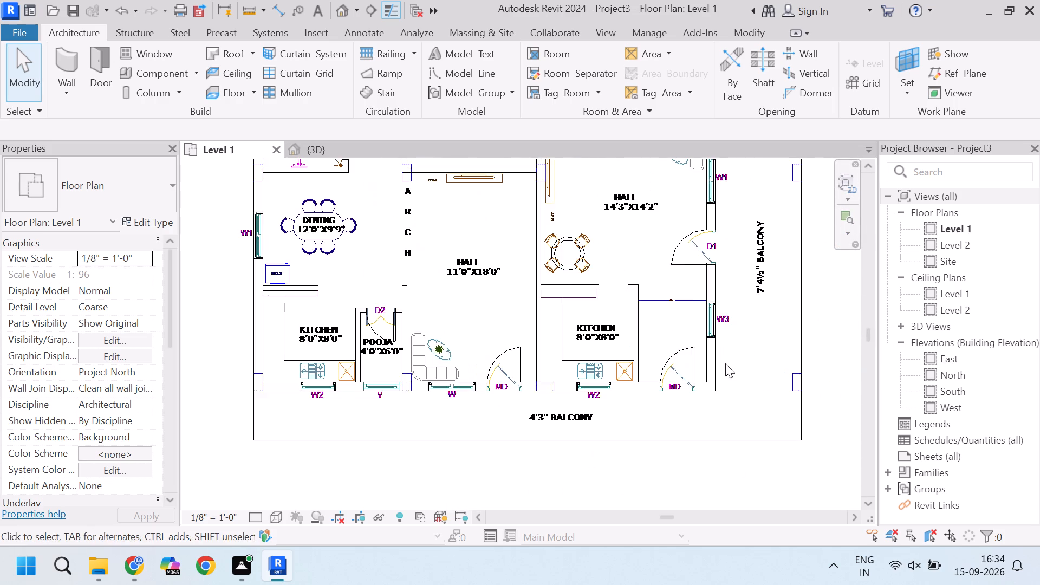
scroll(678, 406, "down", 4)
scroll(729, 307, "up", 1)
scroll(727, 276, "down", 4)
scroll(736, 171, "up", 7)
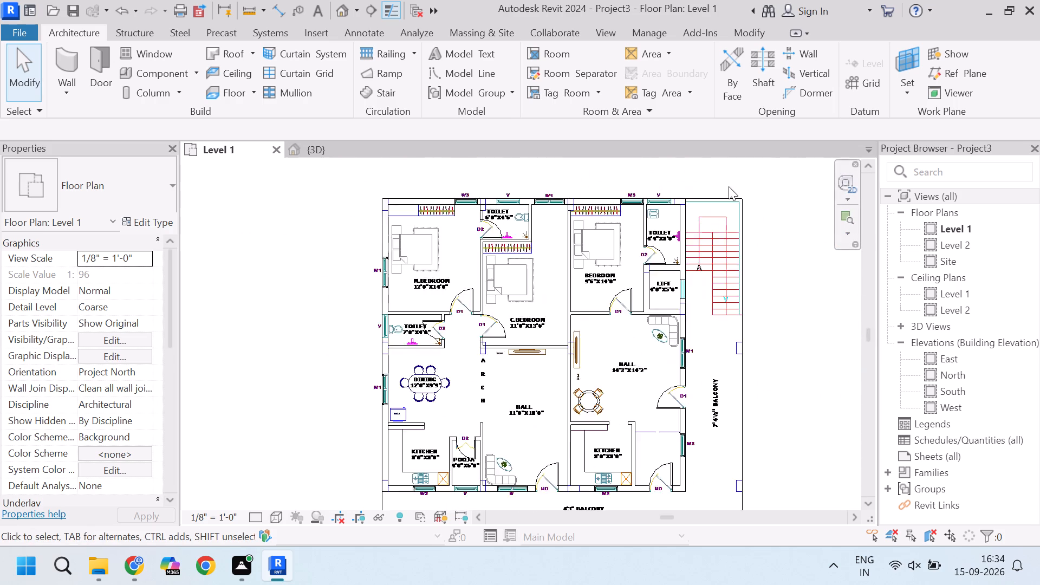
Examine the outer wall opening between the 4'0"X5'0" lift and the staircase.
scroll(729, 186, "up", 1)
scroll(668, 328, "up", 4)
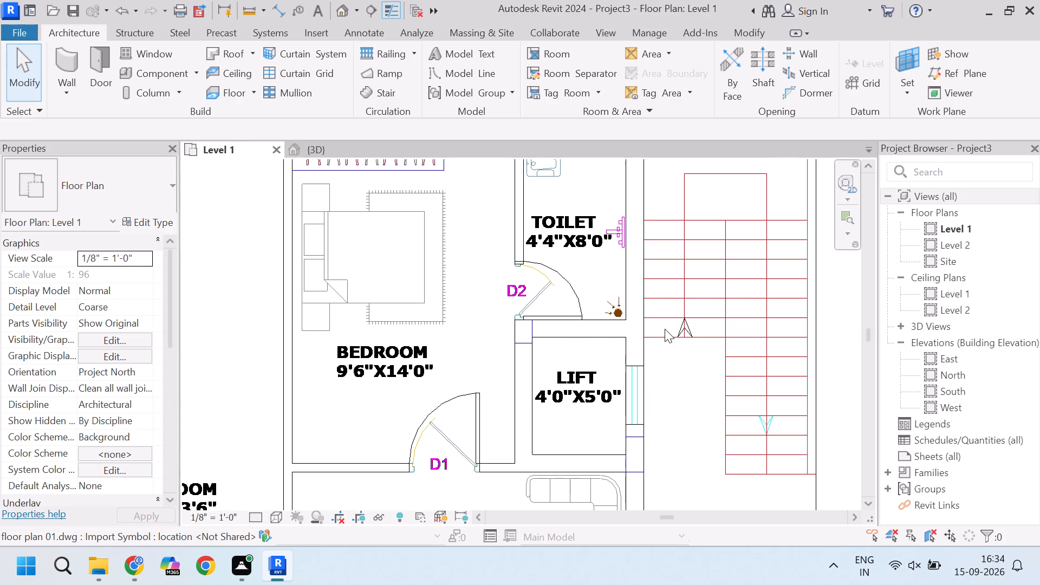
scroll(665, 329, "down", 3)
scroll(655, 368, "up", 5)
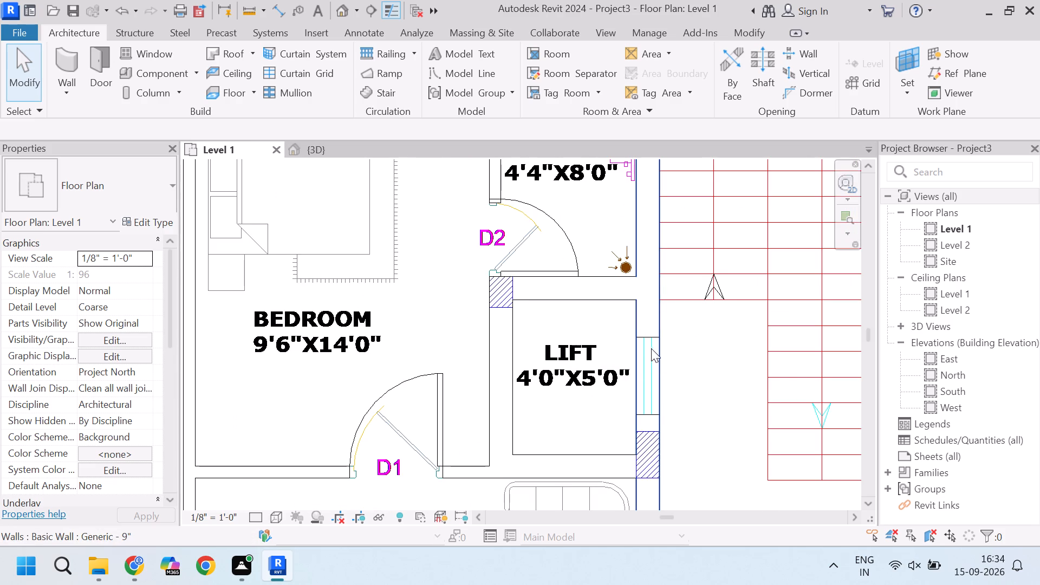
scroll(651, 348, "down", 7)
scroll(649, 354, "up", 4)
scroll(649, 354, "down", 2)
scroll(654, 356, "up", 3)
scroll(654, 356, "down", 4)
scroll(654, 356, "up", 6)
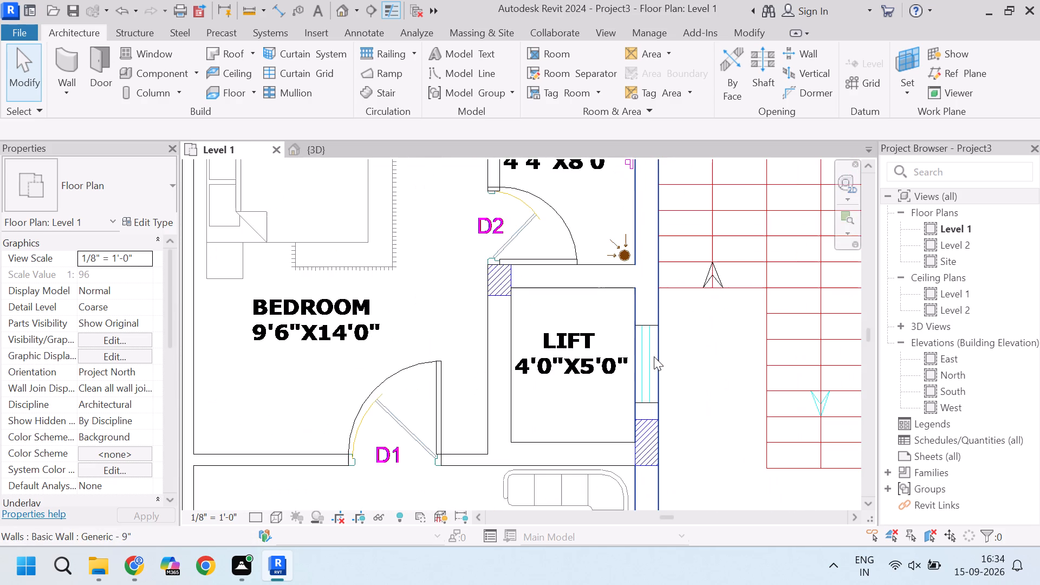
Measure the lift's outer wall opening with an aligned dimension, leaving no dimension placed.
type("DI")
scroll(653, 348, "up", 3)
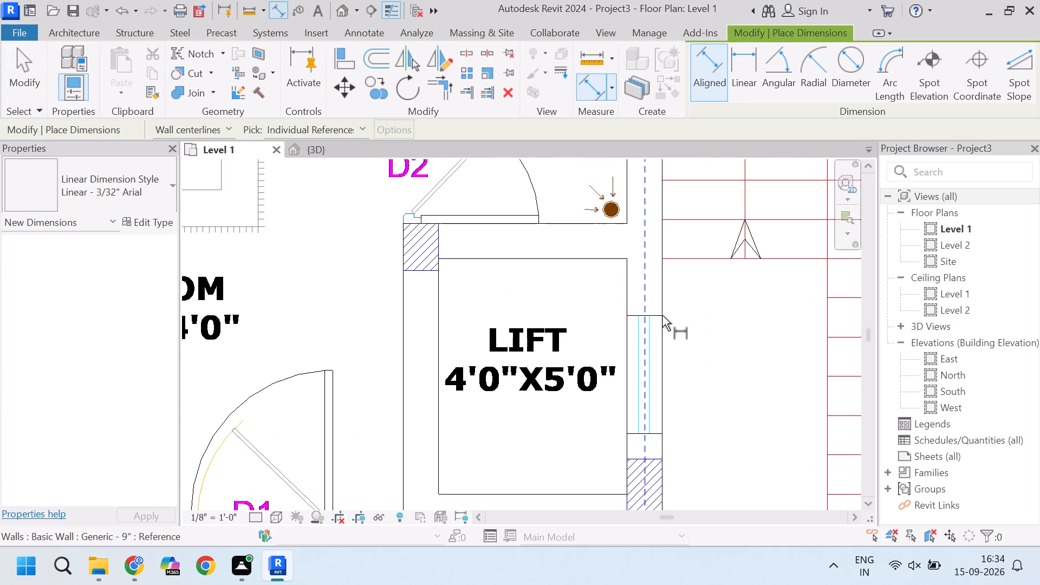
scroll(656, 319, "up", 4)
left_click(655, 312)
scroll(655, 312, "down", 6)
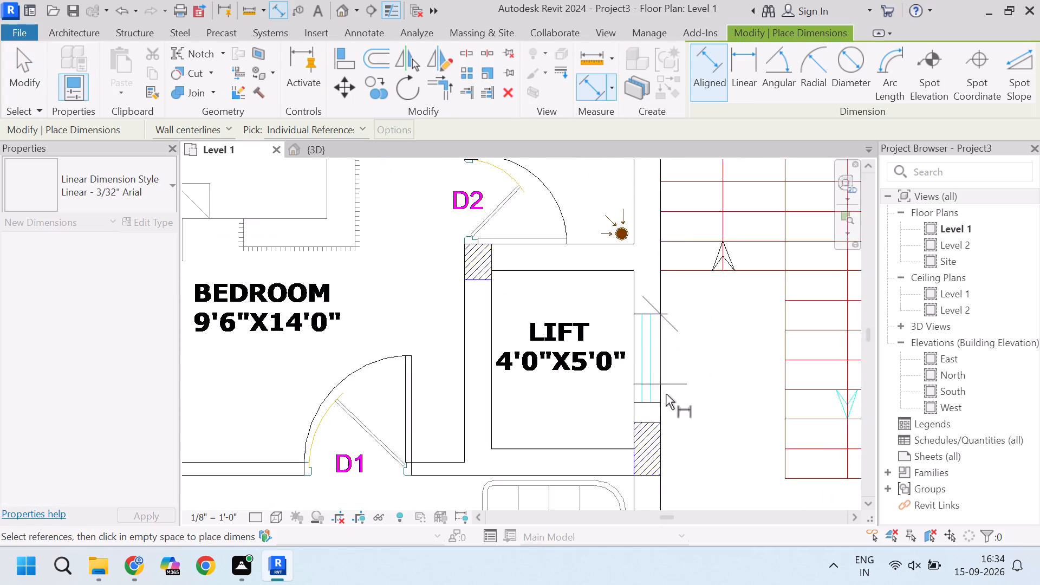
scroll(666, 394, "up", 4)
left_click(644, 407)
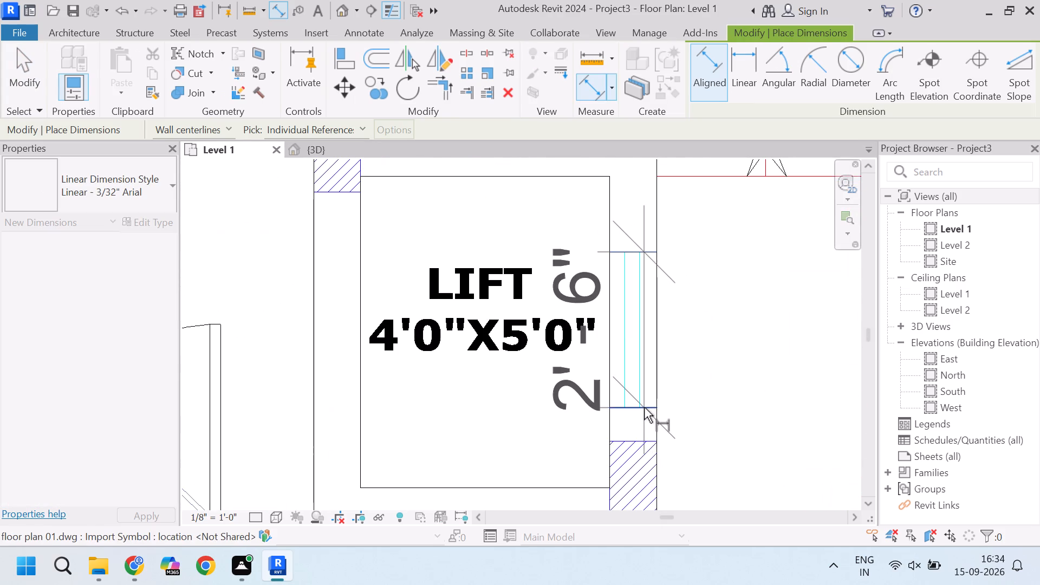
key("Escape")
key("Escape")
scroll(497, 252, "down", 11)
key("Escape")
Inspect the W1 window of the 14'3"X14'2" hall against the ends of its CAD opening.
scroll(563, 322, "down", 4)
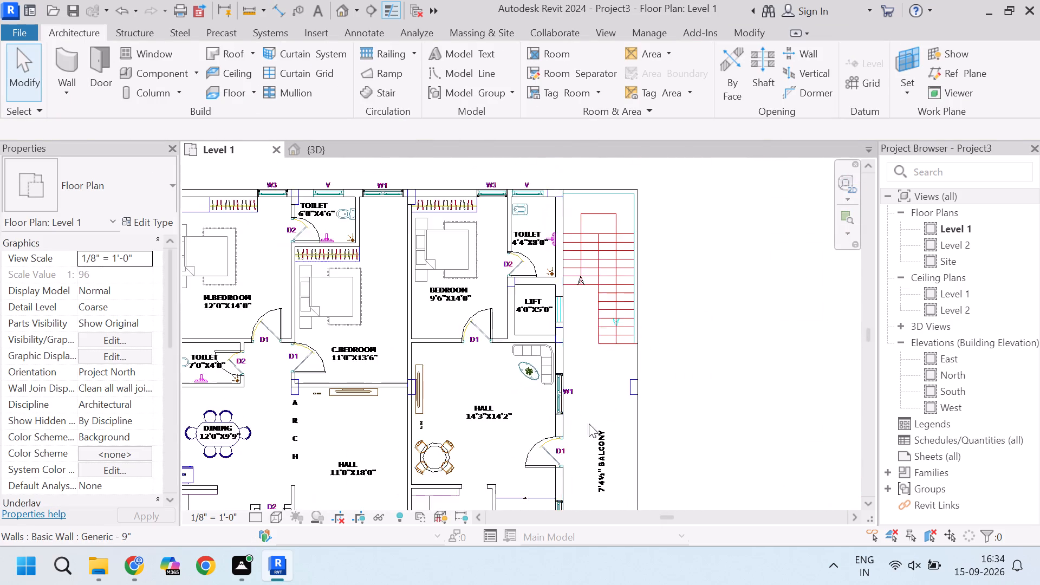
scroll(586, 432, "up", 4)
scroll(538, 346, "down", 3)
scroll(548, 374, "up", 16)
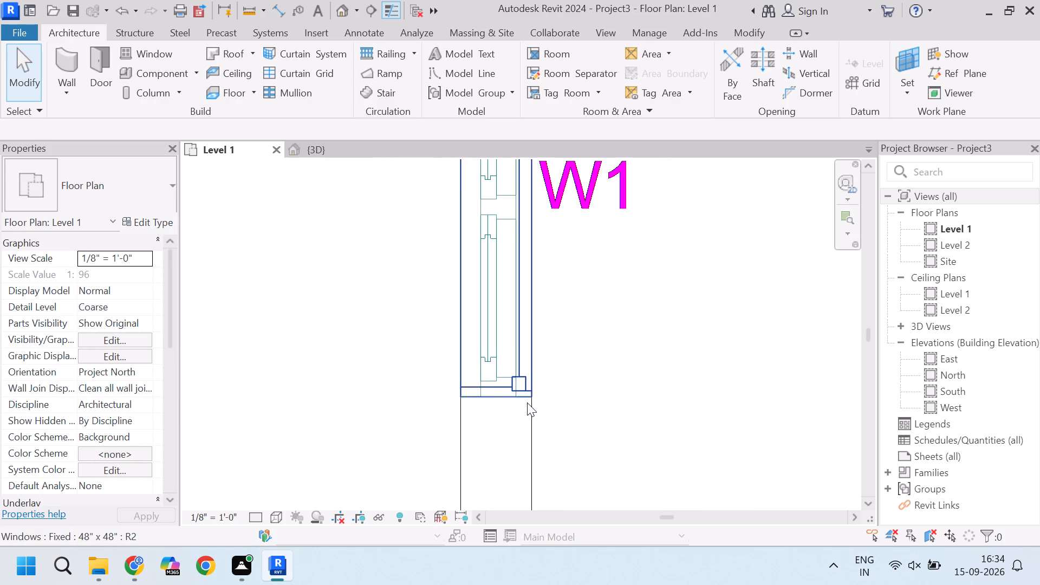
scroll(463, 392, "down", 2)
left_click(502, 382)
scroll(502, 382, "up", 6)
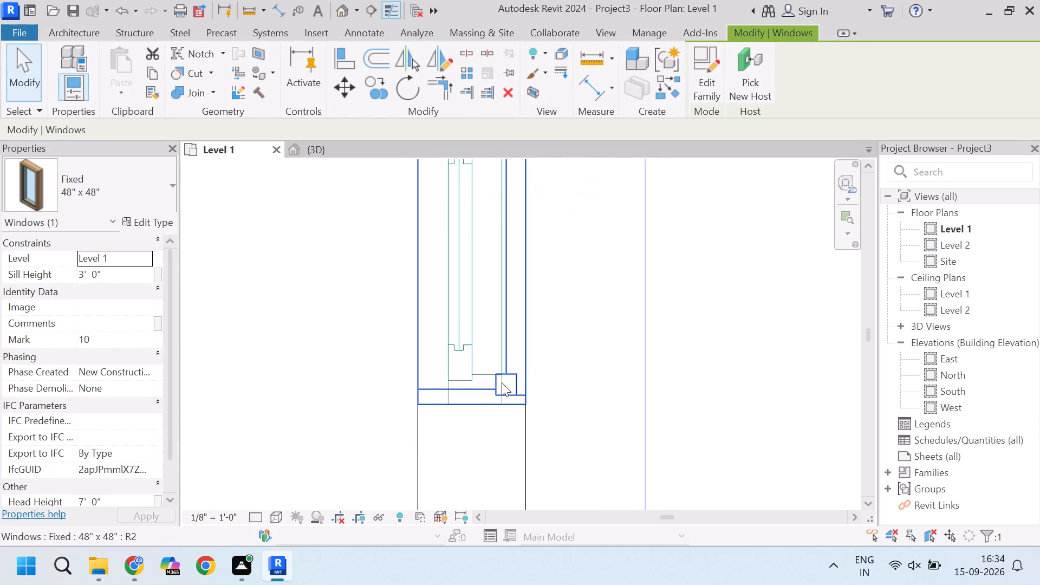
scroll(502, 382, "up", 2)
scroll(556, 423, "down", 13)
left_click(627, 255)
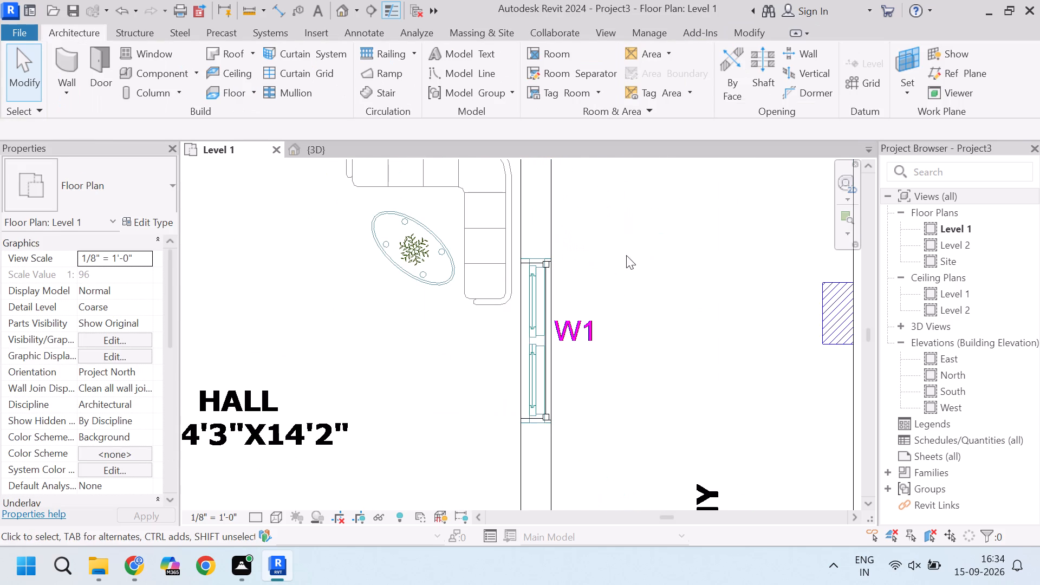
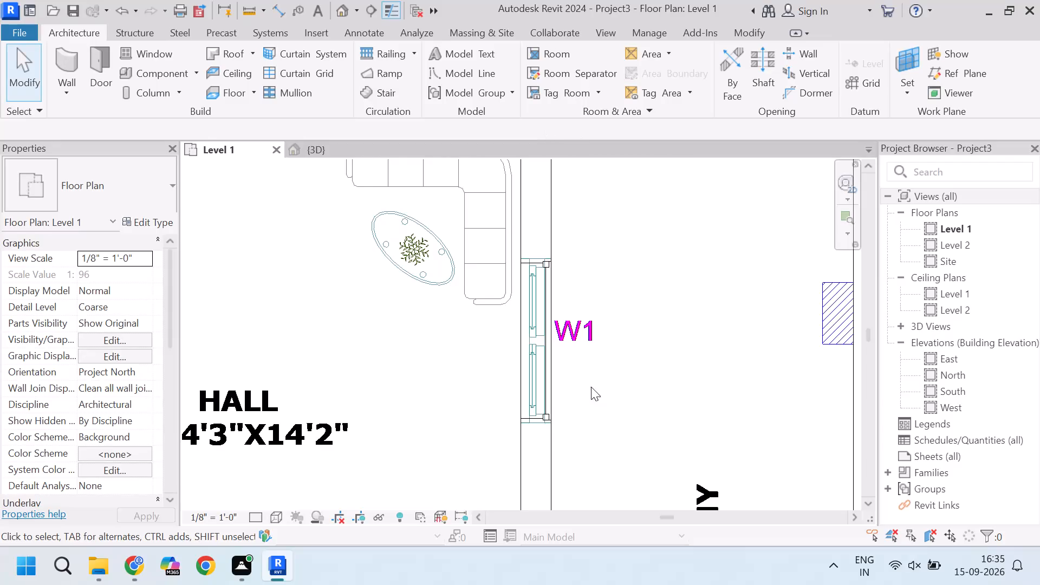
Examine the window and door openings of the 14'3"X14'2" hall and the neighbouring kitchen, including its W2 window.
scroll(585, 372, "down", 5)
scroll(566, 316, "down", 5)
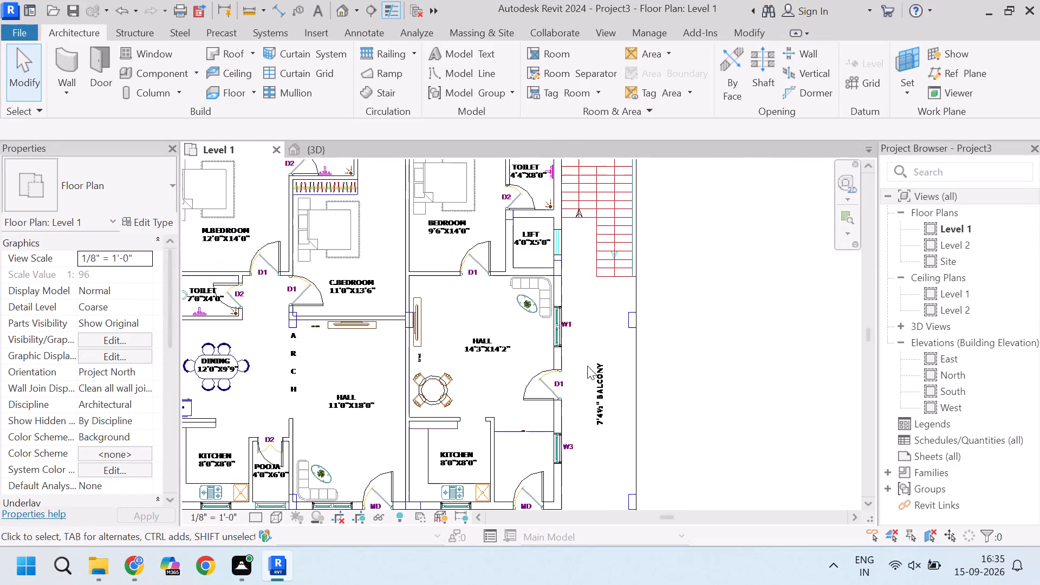
scroll(550, 389, "up", 3)
scroll(570, 379, "down", 3)
scroll(568, 438, "up", 3)
scroll(619, 404, "down", 4)
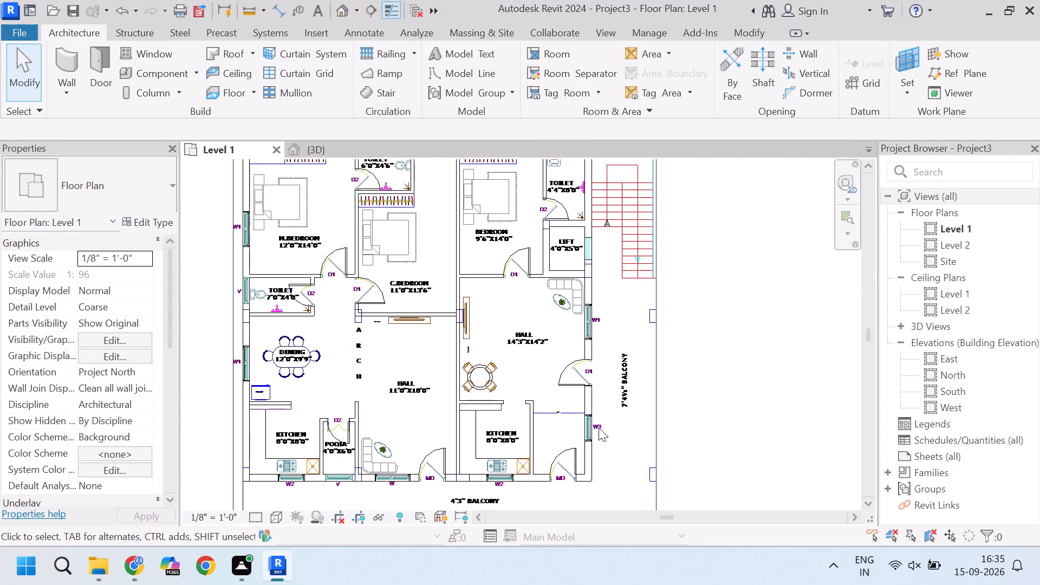
scroll(567, 473, "up", 1)
scroll(577, 456, "down", 4)
scroll(470, 448, "up", 4)
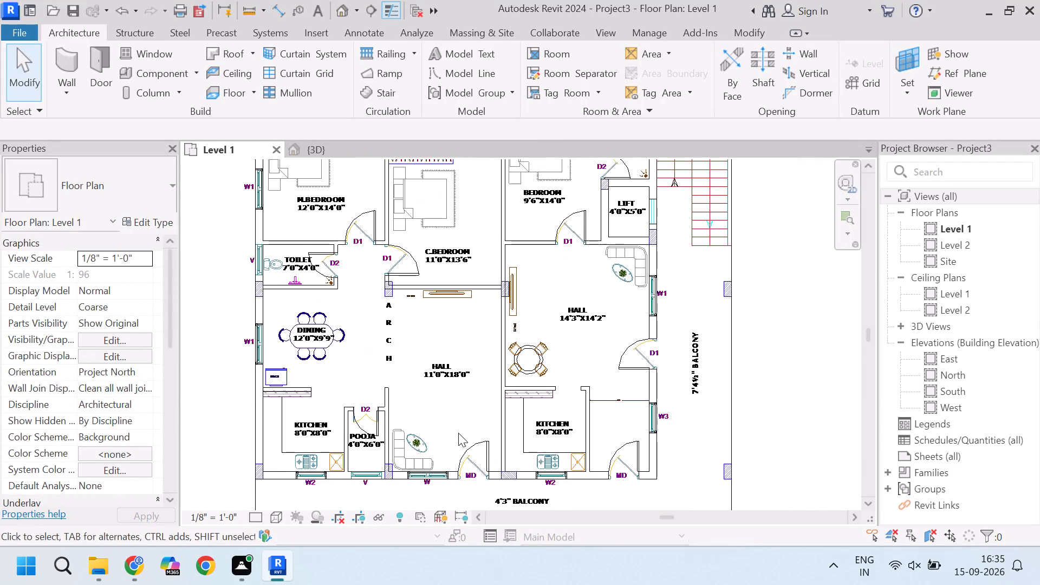
scroll(501, 447, "up", 2)
scroll(615, 487, "up", 11)
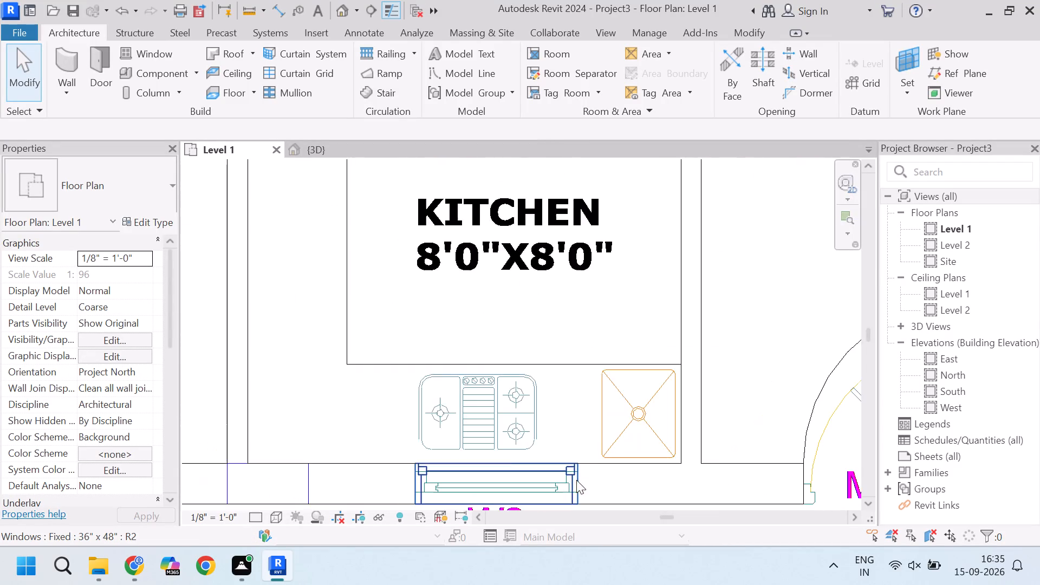
scroll(522, 476, "down", 4)
scroll(565, 492, "down", 4)
scroll(544, 485, "up", 6)
scroll(574, 486, "down", 6)
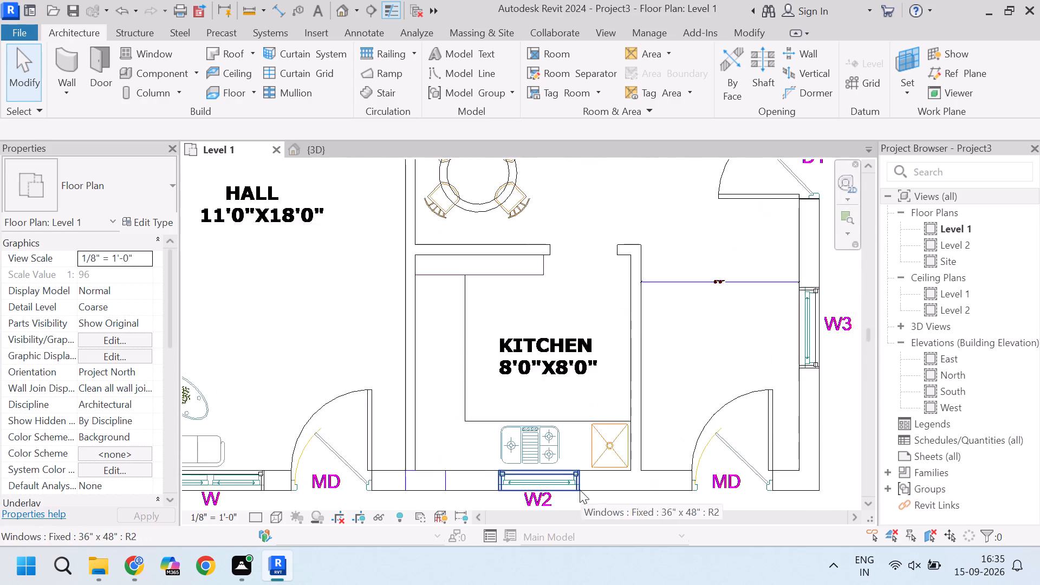
scroll(580, 490, "down", 7)
scroll(565, 411, "up", 9)
scroll(815, 428, "down", 6)
scroll(612, 315, "up", 4)
scroll(673, 358, "up", 3)
scroll(524, 341, "down", 5)
scroll(543, 379, "up", 2)
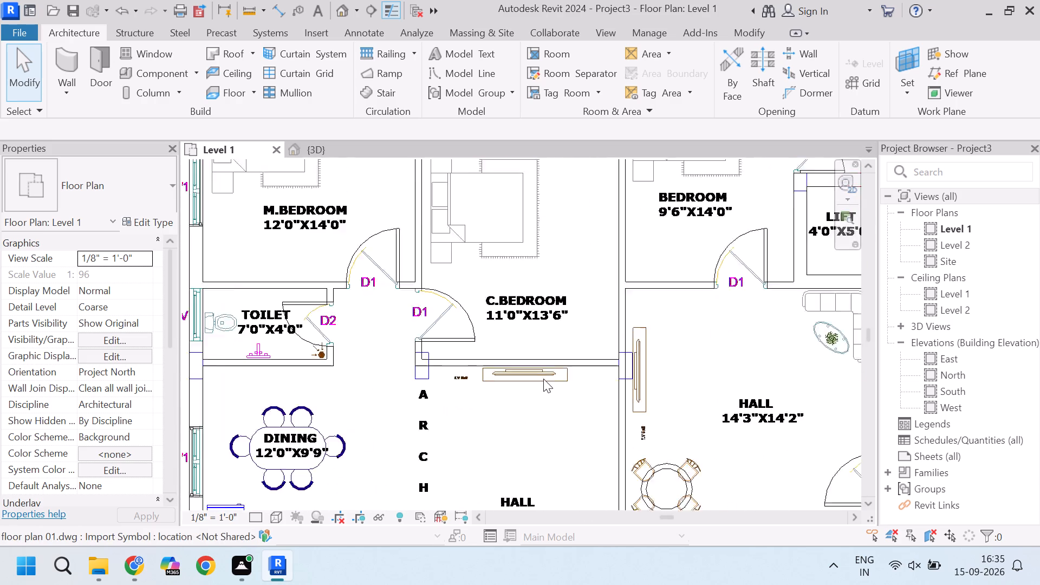
Examine the bedroom area's openings, checking the C.Bedroom's D1 door against its CAD opening.
scroll(543, 379, "up", 5)
scroll(489, 356, "down", 11)
scroll(519, 330, "up", 3)
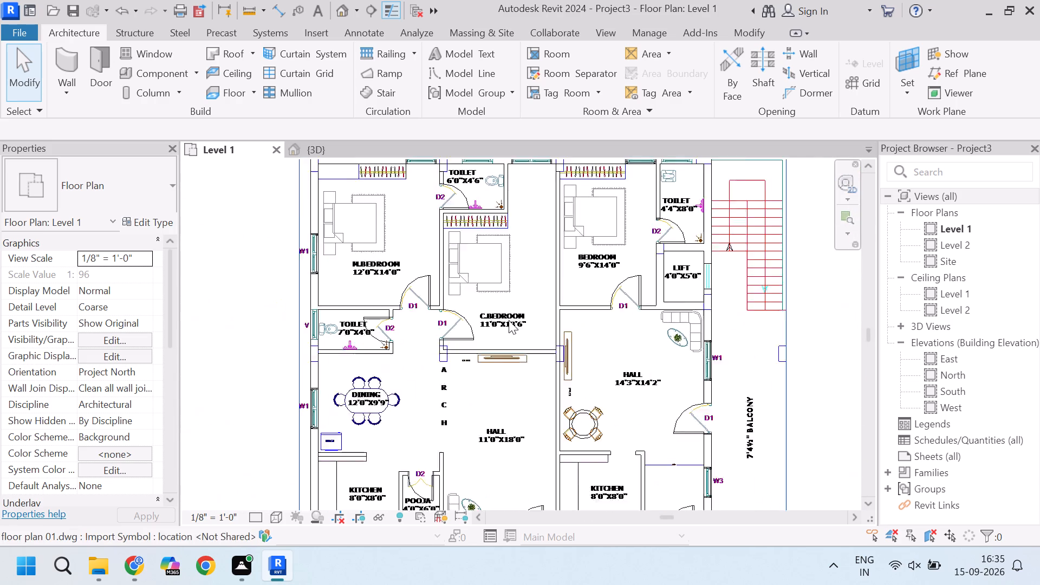
scroll(388, 303, "up", 4)
scroll(436, 310, "up", 4)
scroll(479, 324, "up", 3)
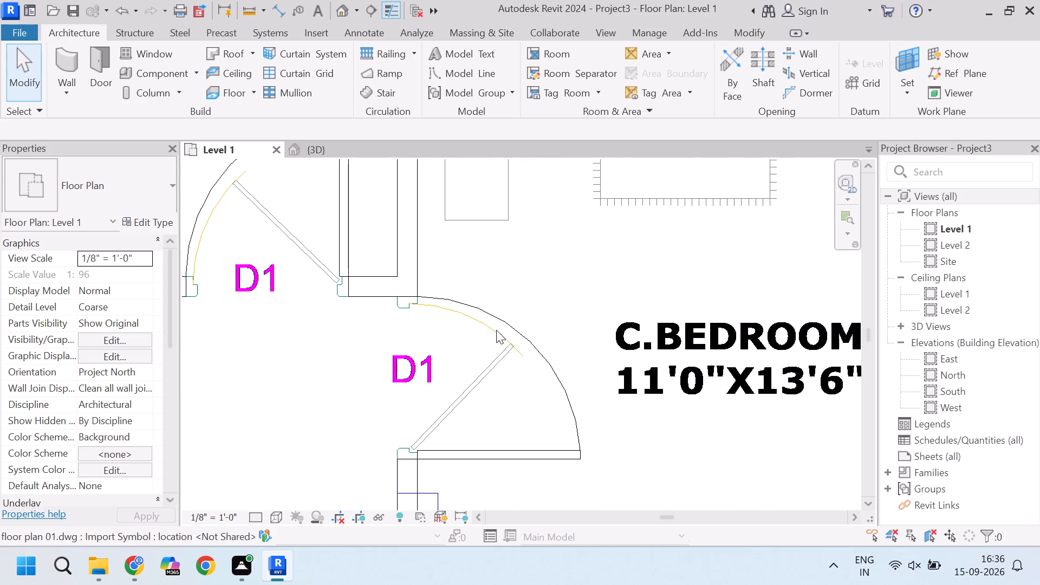
scroll(496, 343, "down", 9)
scroll(489, 405, "up", 12)
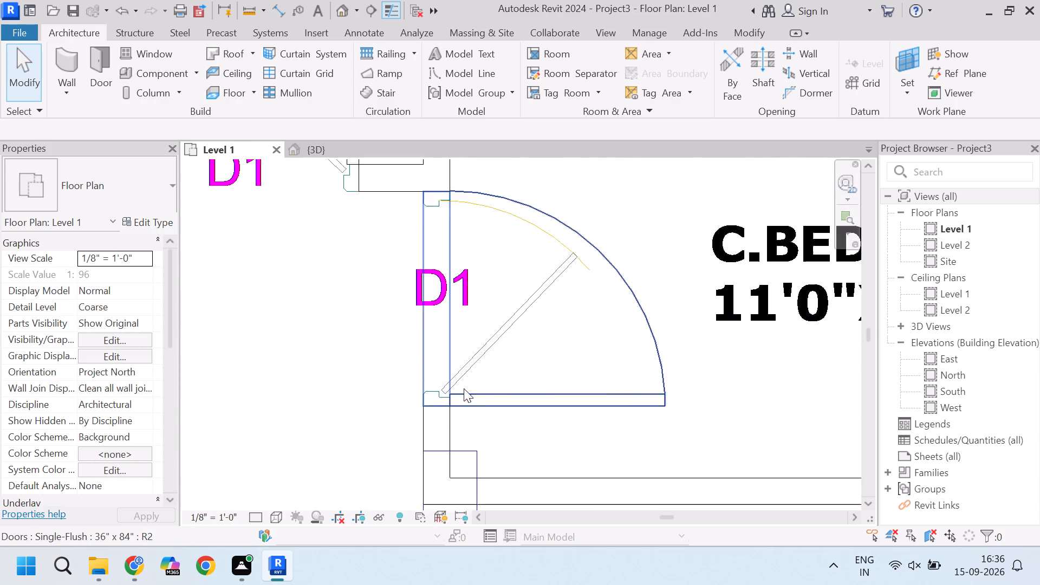
scroll(506, 399, "down", 14)
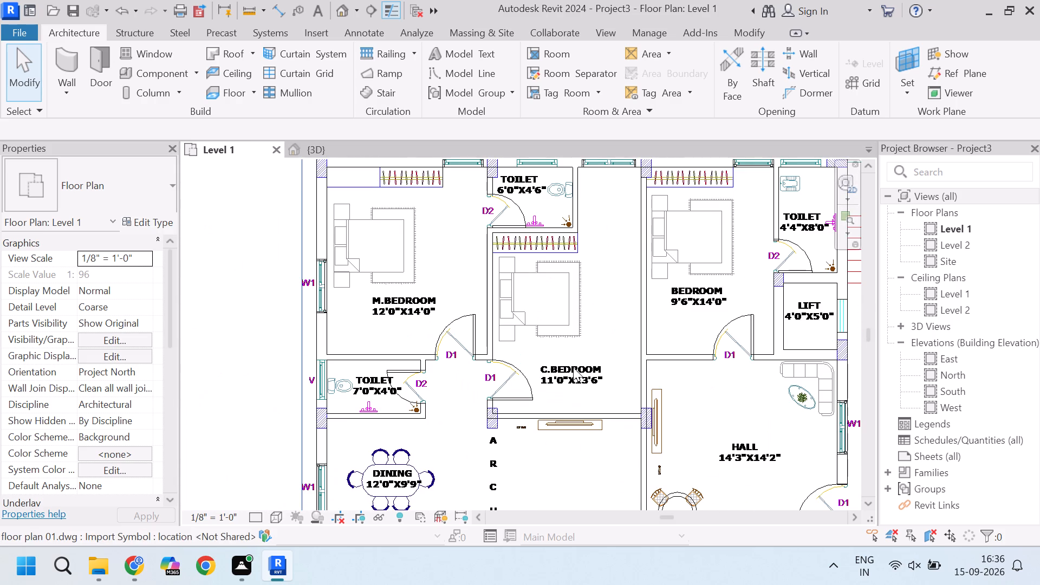
scroll(703, 329, "up", 3)
scroll(550, 329, "down", 4)
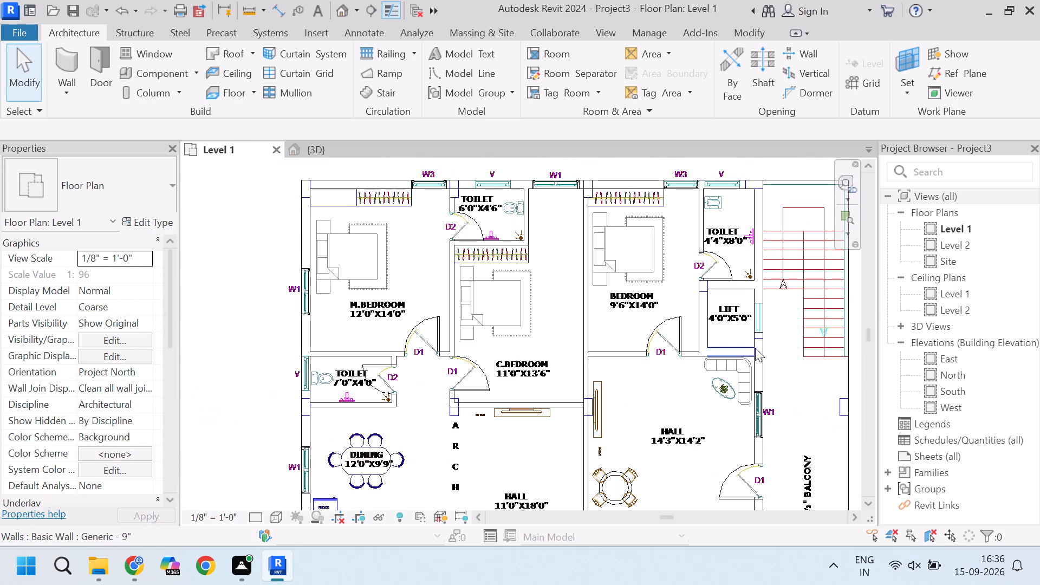
Place a Fixed 36" x 48" window in the V opening of the 6'0"X4'6" toilet's outer wall.
scroll(554, 202, "up", 3)
scroll(310, 145, "up", 3)
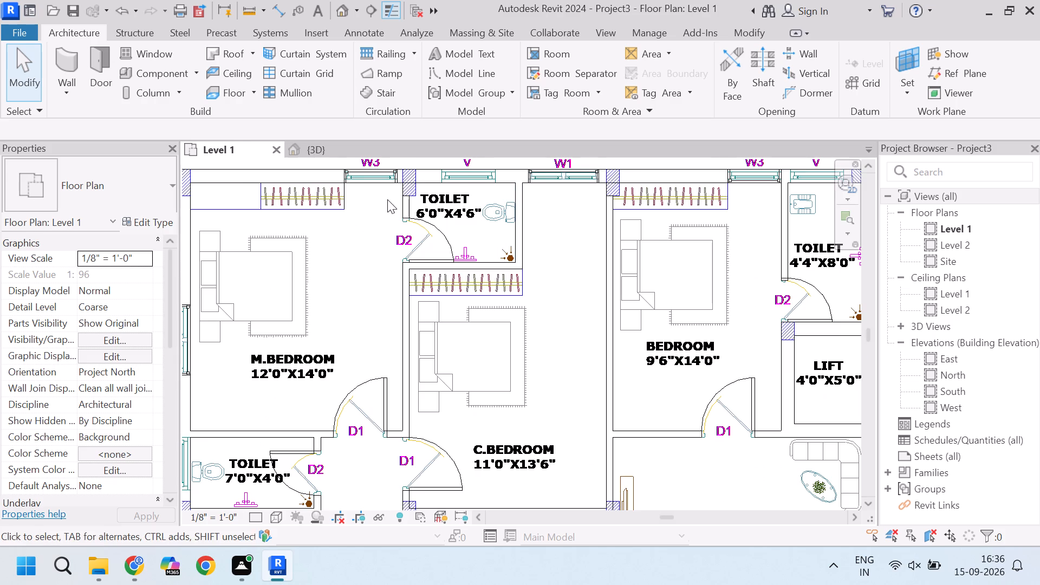
scroll(387, 199, "up", 1)
middle_click_drag(370, 178, 336, 279)
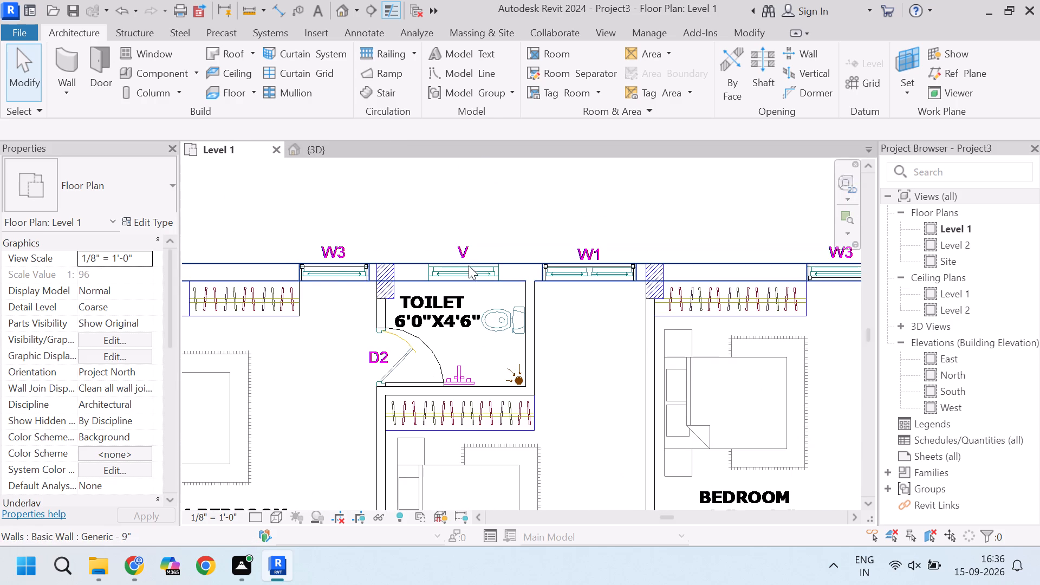
scroll(497, 264, "up", 5)
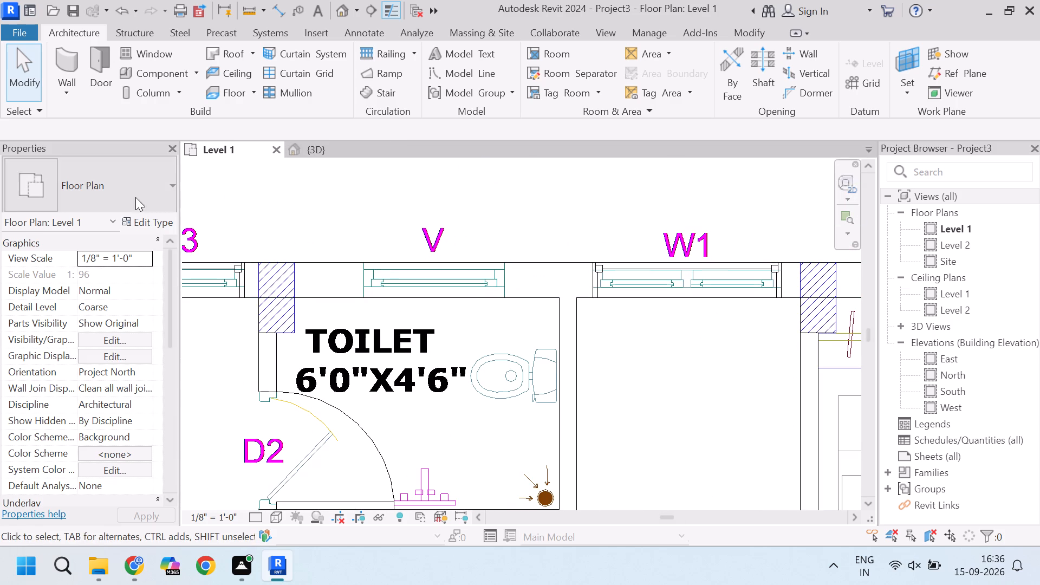
left_click(148, 53)
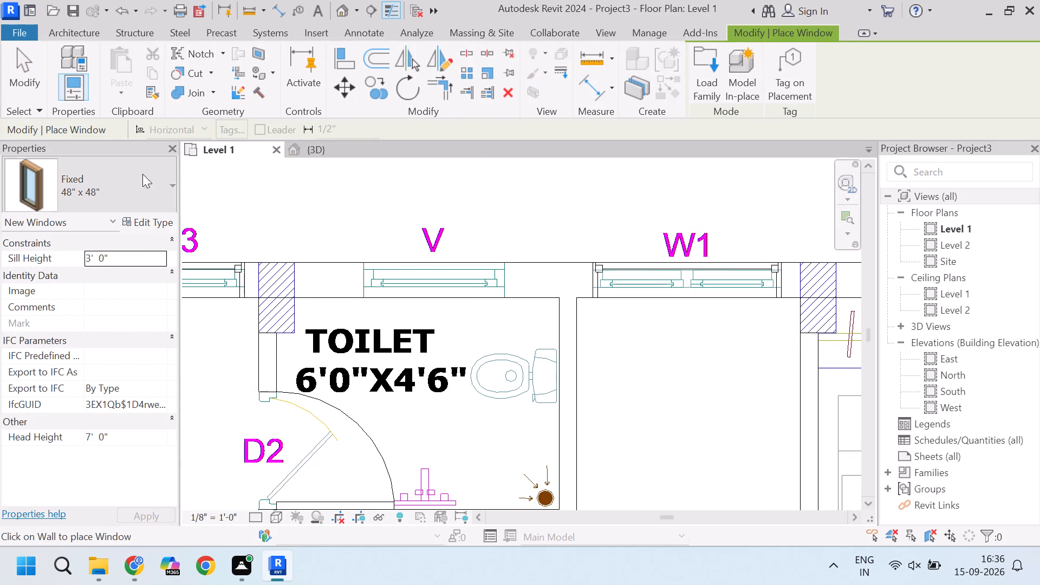
scroll(173, 190, "up", 1)
left_click(173, 190)
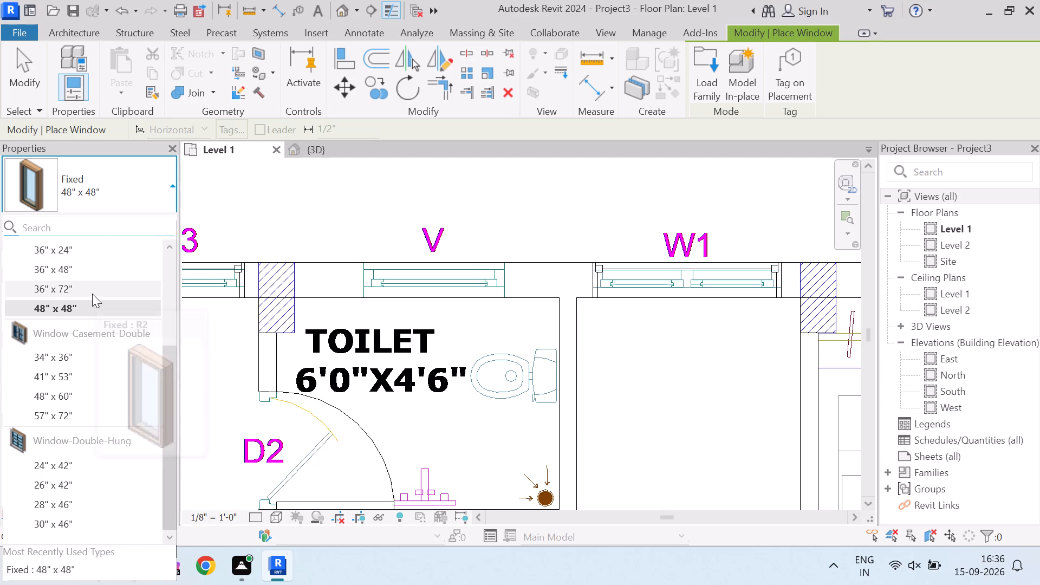
left_click(93, 272)
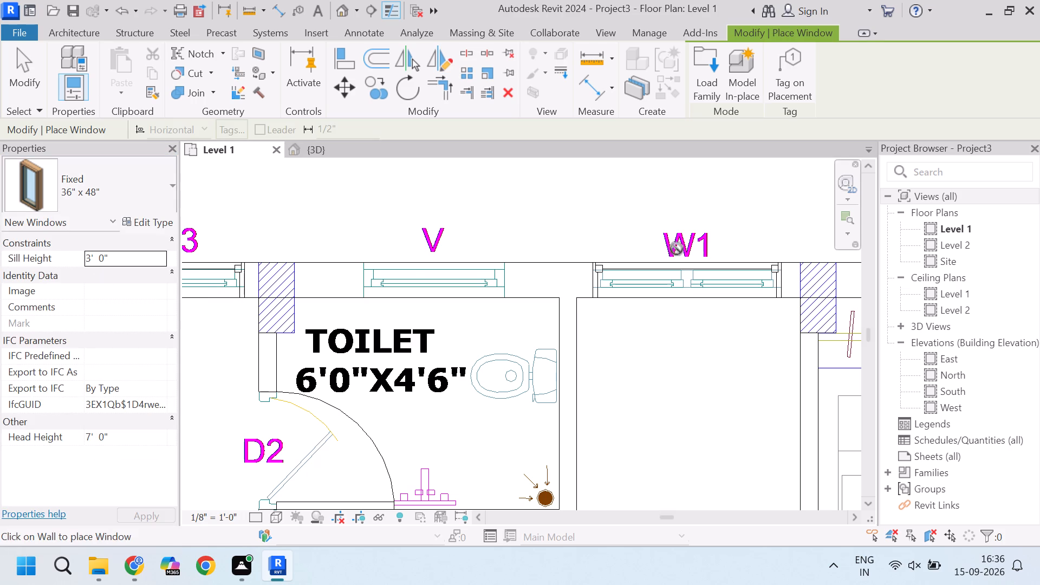
scroll(410, 270, "up", 4)
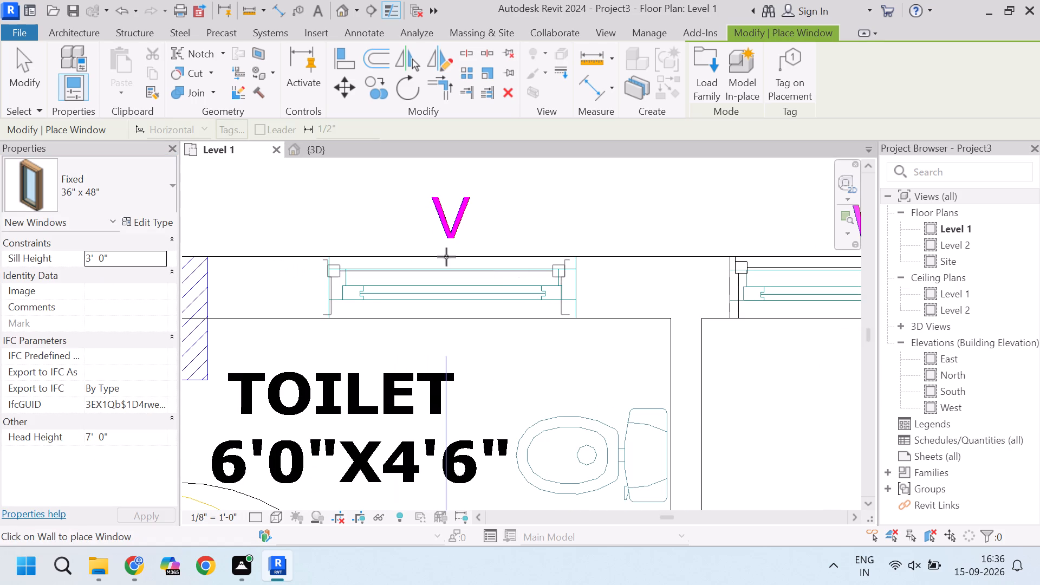
left_click(455, 254)
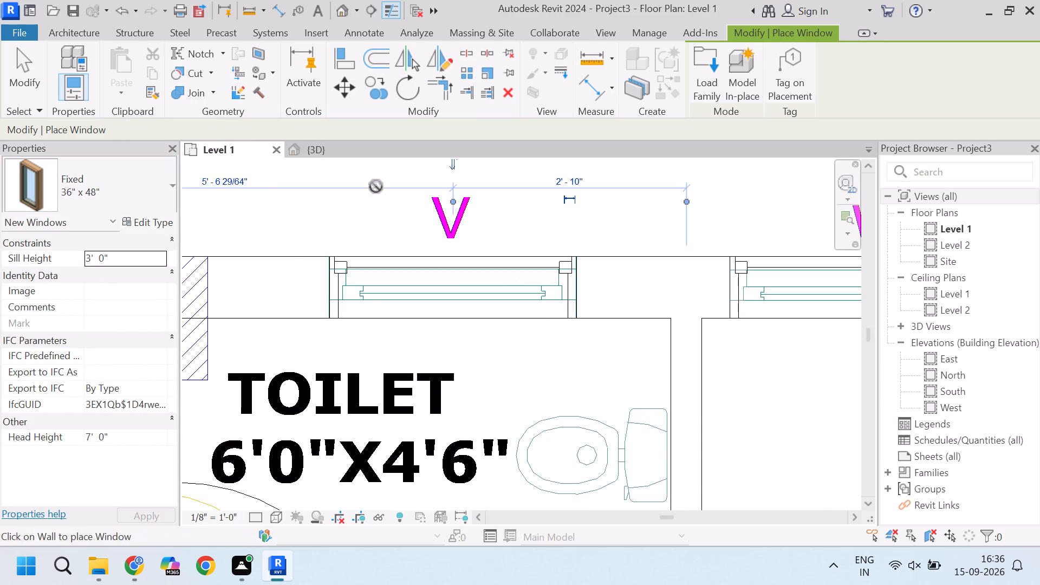
Place a Fixed 36" x 48" window in the V opening of the 4'4"X8'0" toilet.
scroll(386, 181, "down", 13)
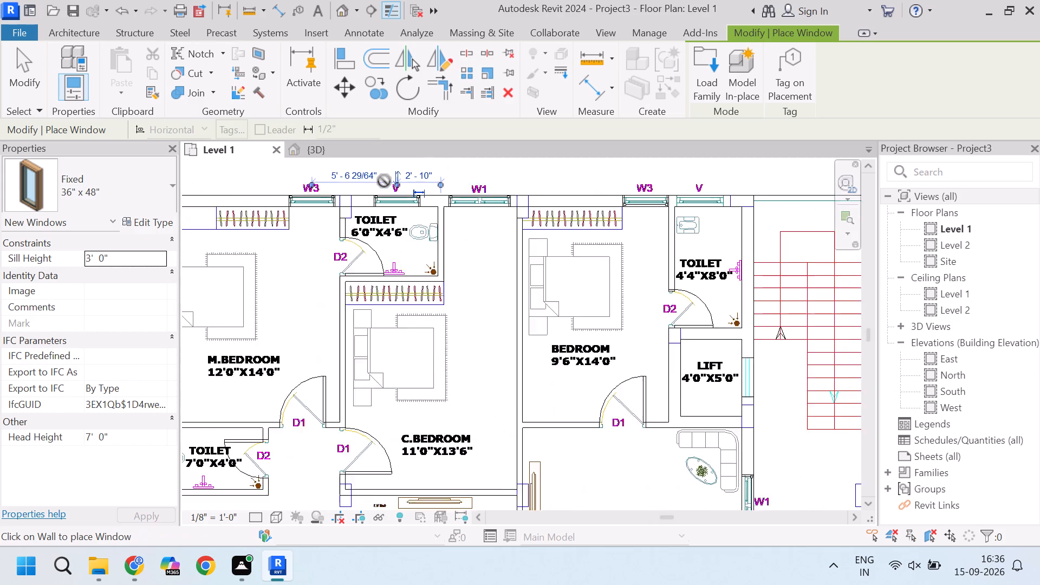
scroll(384, 181, "down", 1)
scroll(671, 187, "up", 10)
scroll(567, 210, "up", 7)
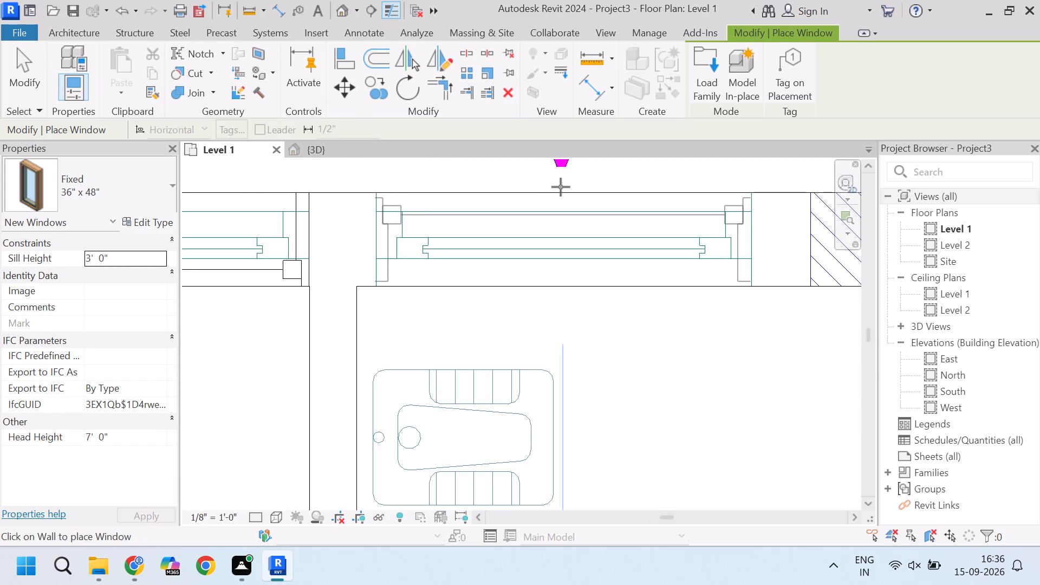
left_click(561, 187)
Examine the outer wall opening of the 4'0"X5'0" lift beside the staircase.
scroll(497, 194, "down", 11)
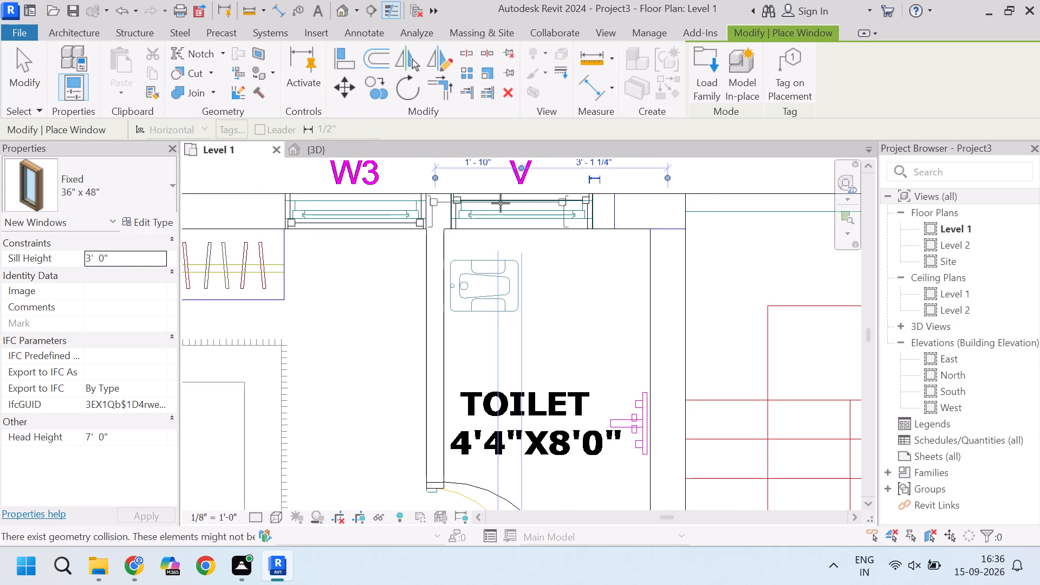
scroll(500, 203, "down", 9)
scroll(537, 343, "up", 8)
scroll(529, 340, "down", 5)
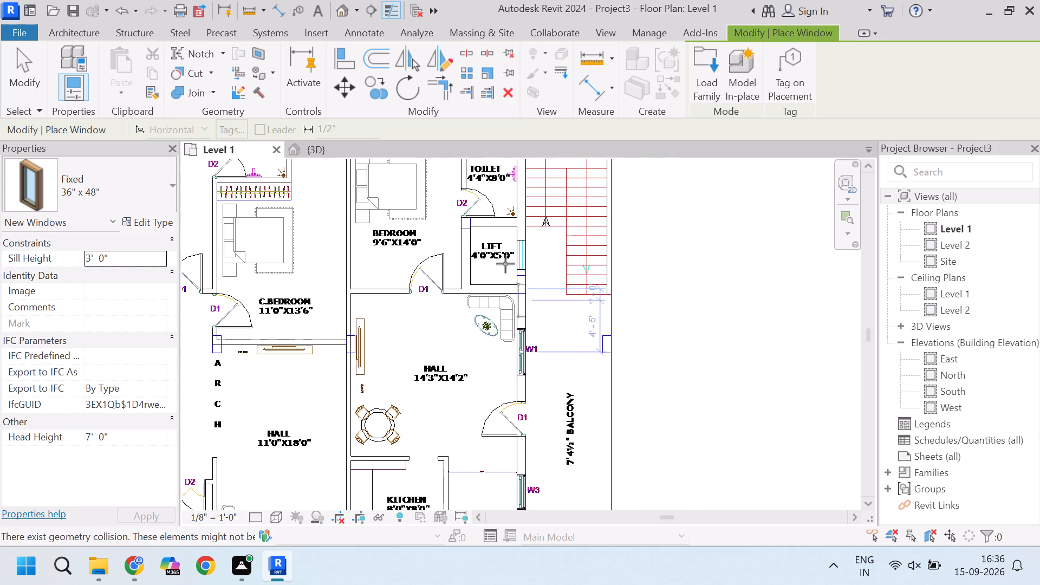
scroll(505, 253, "up", 15)
scroll(555, 305, "down", 4)
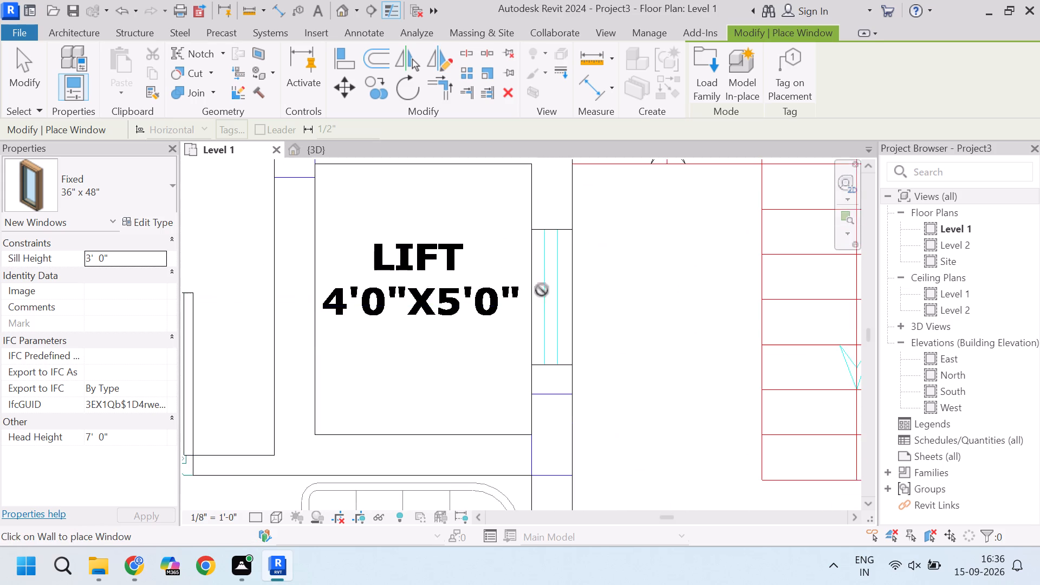
Place a Fixed 36" x 48" window in the V opening of the 4'0"X6'0" pooja room's outer wall.
scroll(542, 290, "down", 17)
scroll(537, 372, "up", 5)
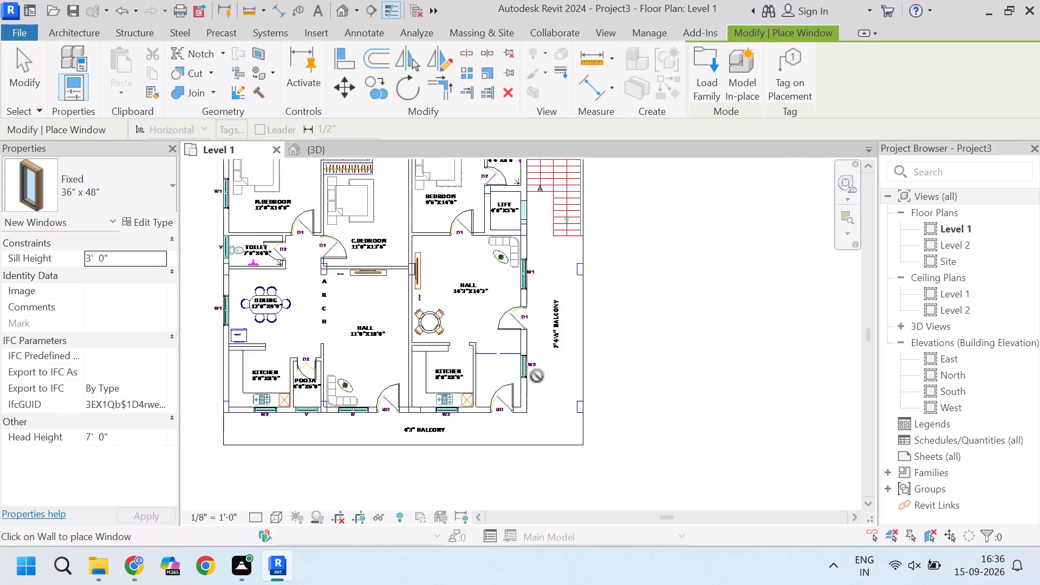
scroll(595, 303, "down", 4)
scroll(469, 363, "up", 10)
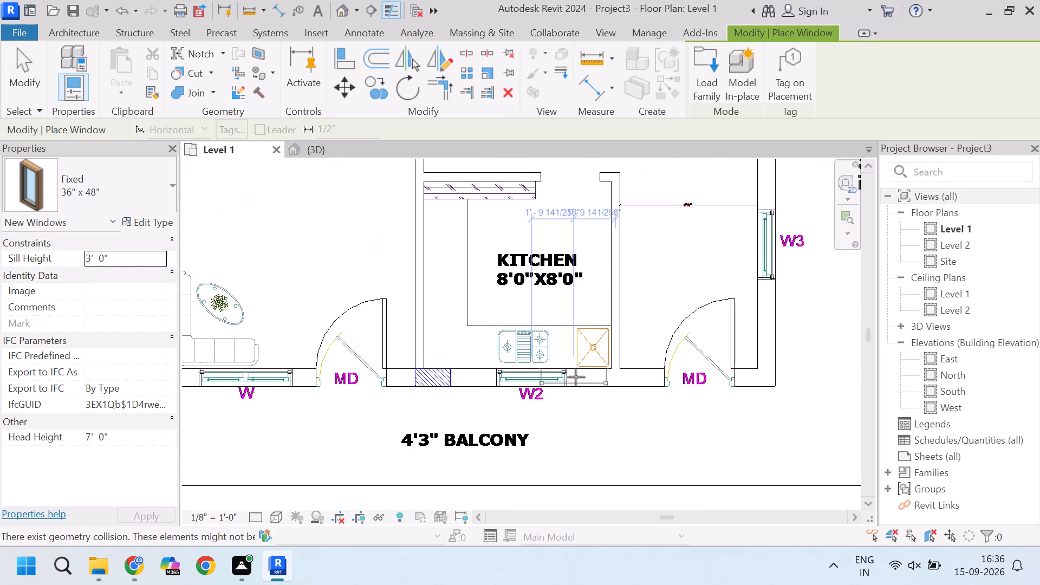
scroll(576, 377, "down", 3)
scroll(560, 391, "up", 5)
scroll(583, 398, "down", 10)
scroll(414, 378, "up", 2)
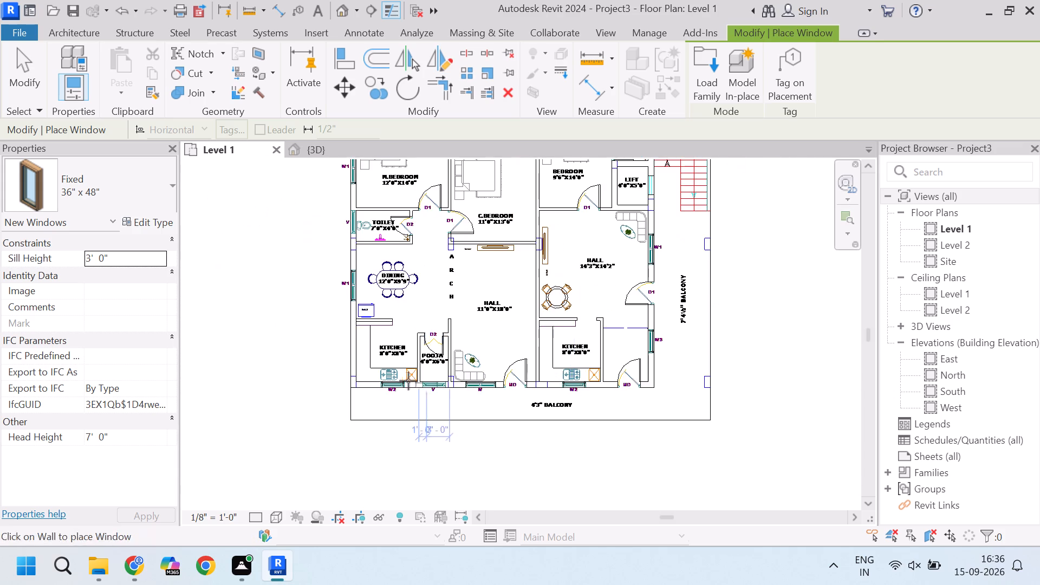
scroll(408, 381, "up", 15)
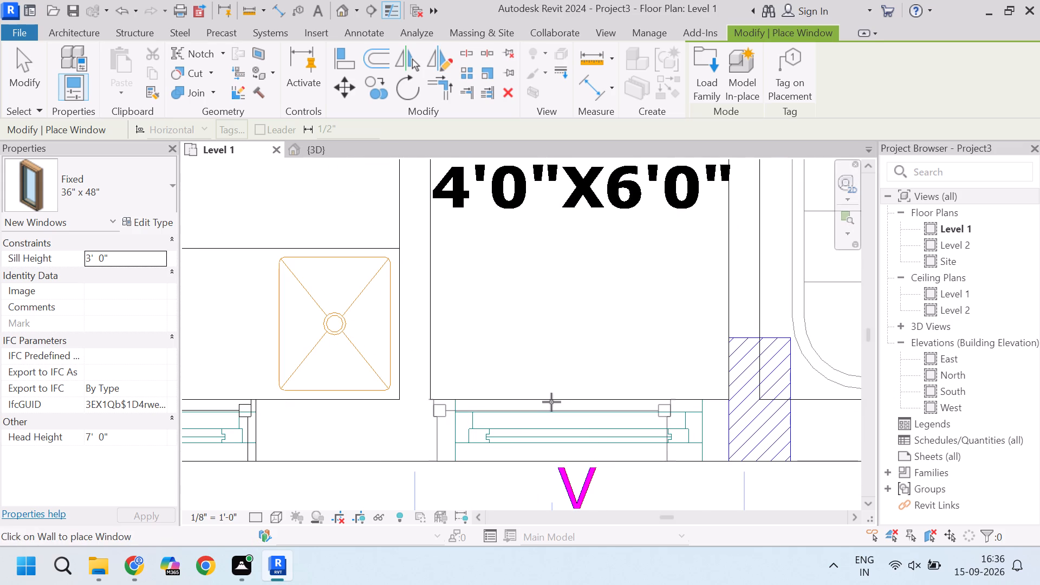
left_click(576, 403)
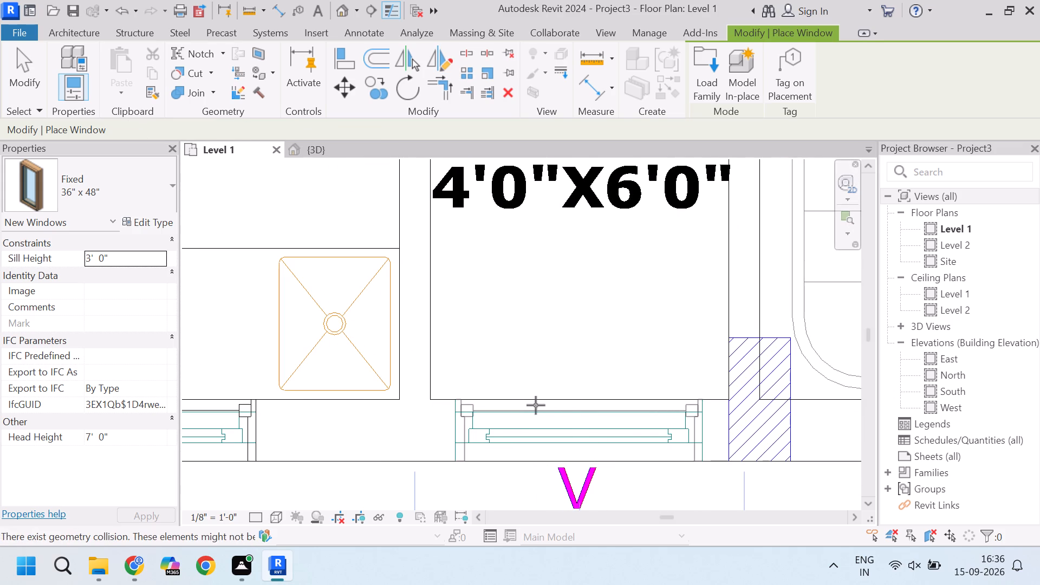
Place a Fixed 36" x 48" window in the V opening of the 7'0"X4'0" toilet's outer wall.
scroll(516, 402, "down", 6)
scroll(451, 348, "down", 12)
scroll(382, 219, "up", 5)
scroll(414, 265, "down", 2)
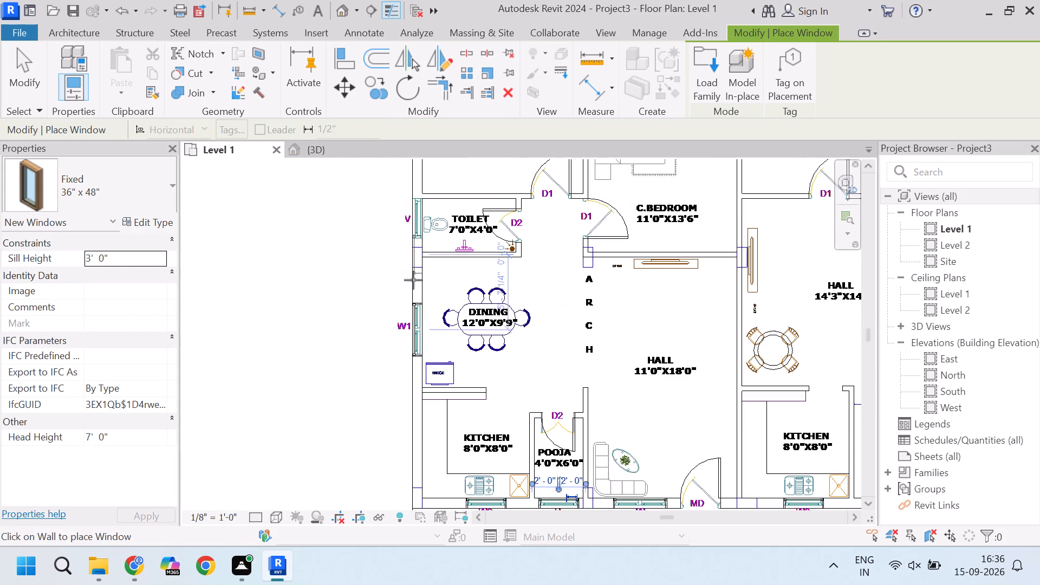
scroll(413, 280, "down", 4)
scroll(383, 238, "up", 7)
scroll(446, 265, "up", 6)
scroll(484, 288, "up", 7)
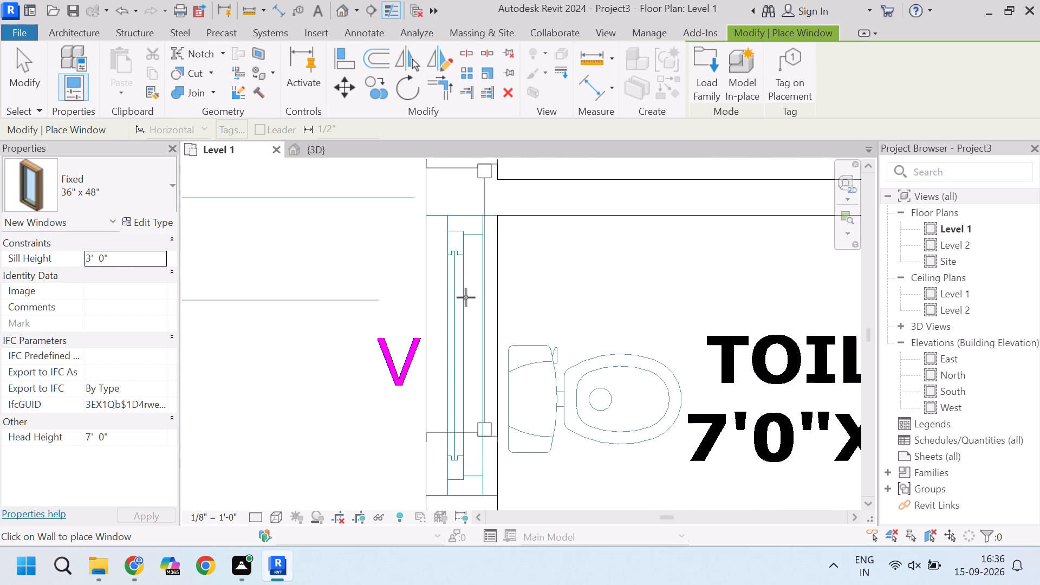
scroll(461, 302, "down", 4)
left_click(466, 334)
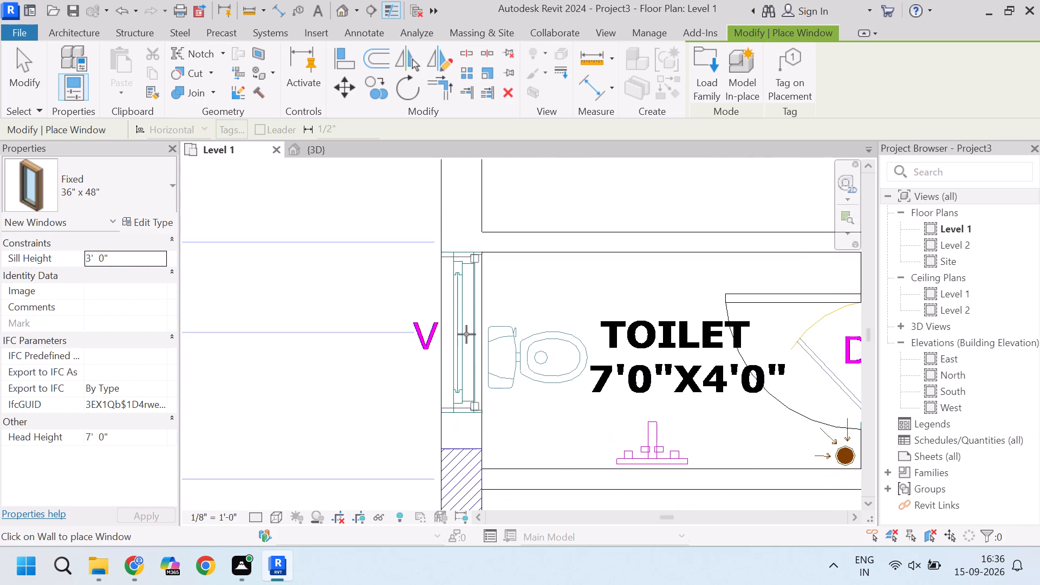
Review the openings across the floor plan and inspect the V window of the 6'0"X4'6" toilet.
scroll(385, 302, "down", 10)
scroll(411, 292, "up", 9)
scroll(469, 313, "up", 4)
scroll(371, 294, "down", 18)
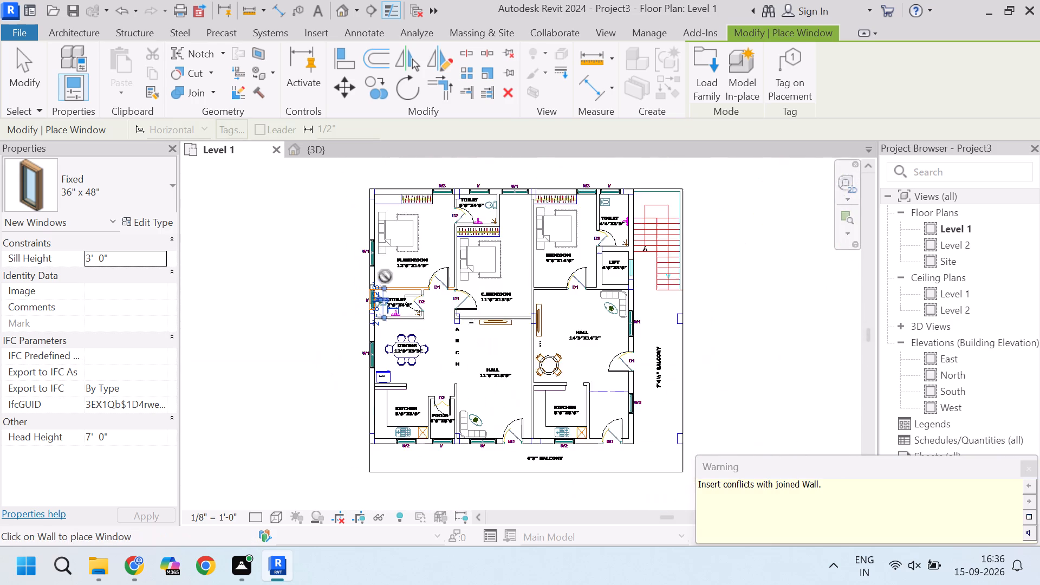
scroll(404, 209, "up", 10)
scroll(433, 240, "down", 4)
scroll(525, 209, "up", 4)
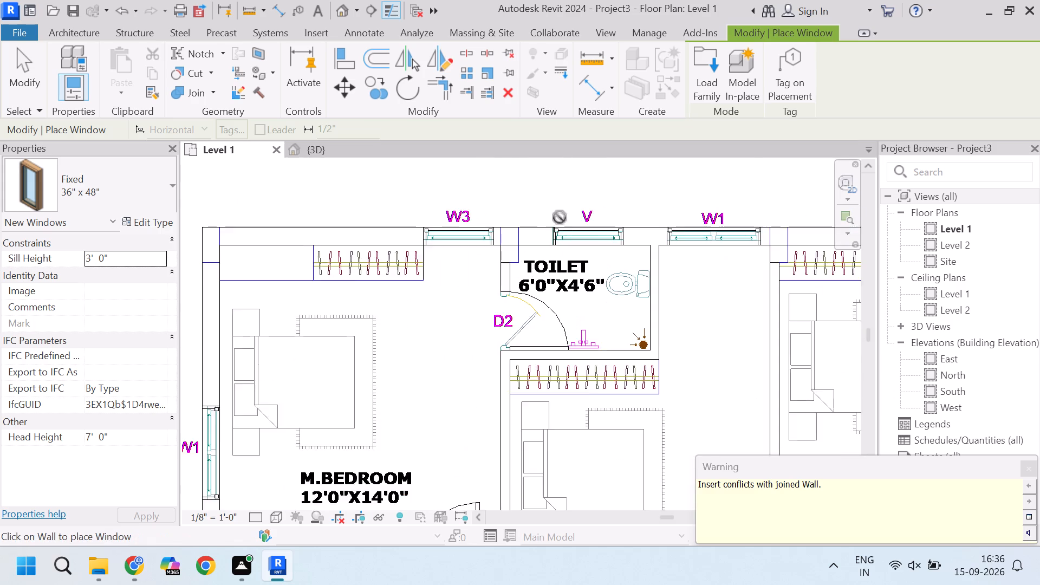
scroll(576, 237, "up", 9)
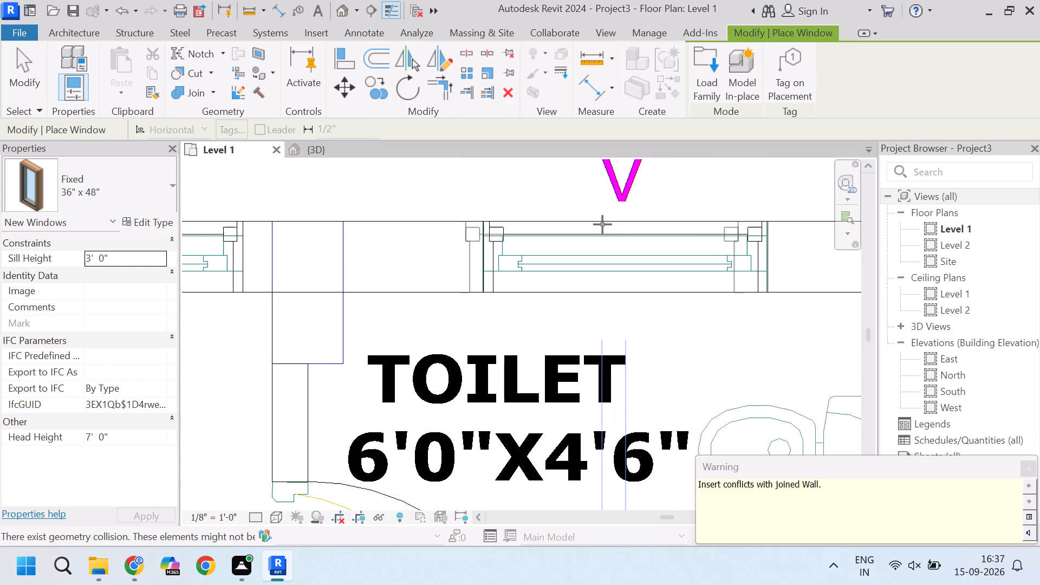
Move the V window of the 6'0"X4'6" toilet so its east outer corner meets the CAD opening's edge.
key("Escape")
key("Escape")
key("Escape")
left_click(543, 233)
scroll(501, 217, "up", 4)
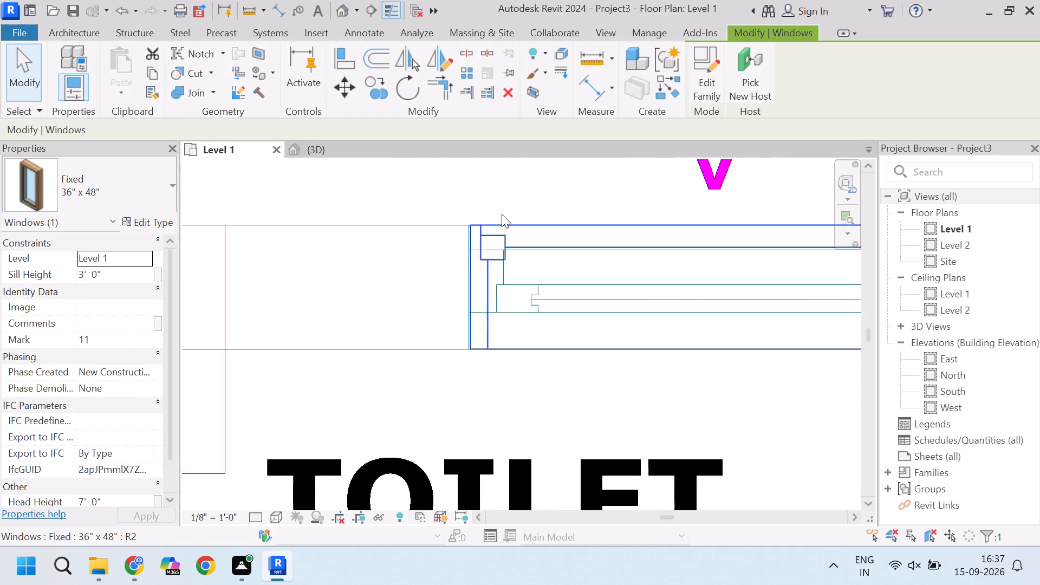
scroll(502, 214, "up", 14)
scroll(447, 235, "down", 5)
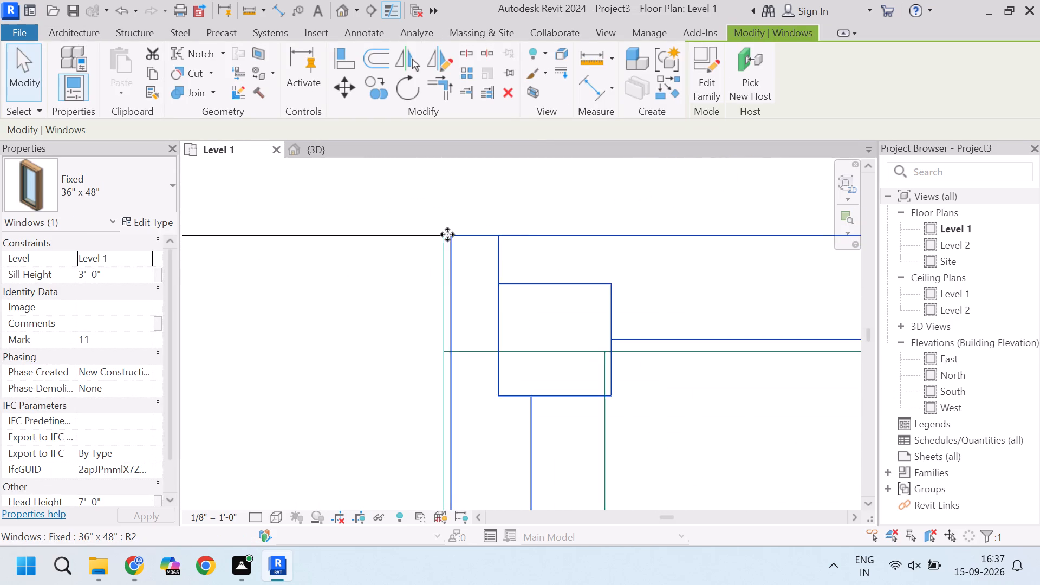
scroll(447, 235, "down", 11)
middle_click_drag(643, 255, 502, 268)
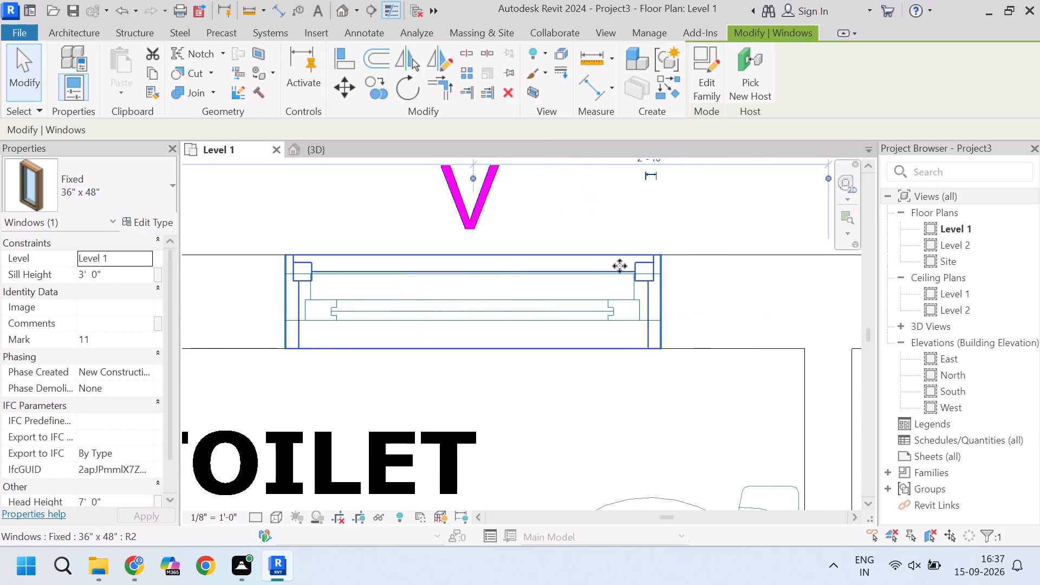
scroll(622, 262, "up", 19)
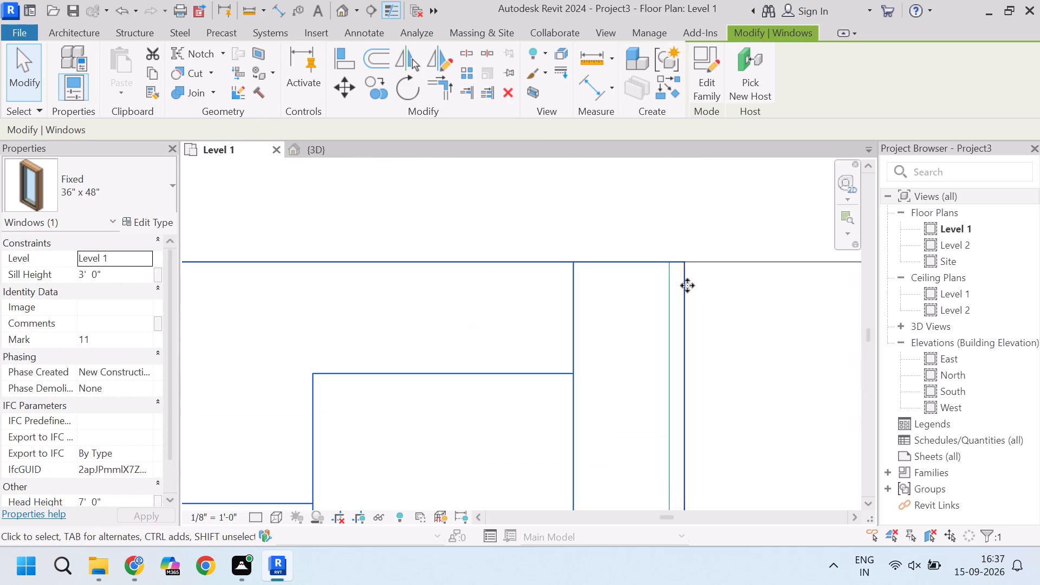
type("MV")
scroll(671, 275, "up", 4)
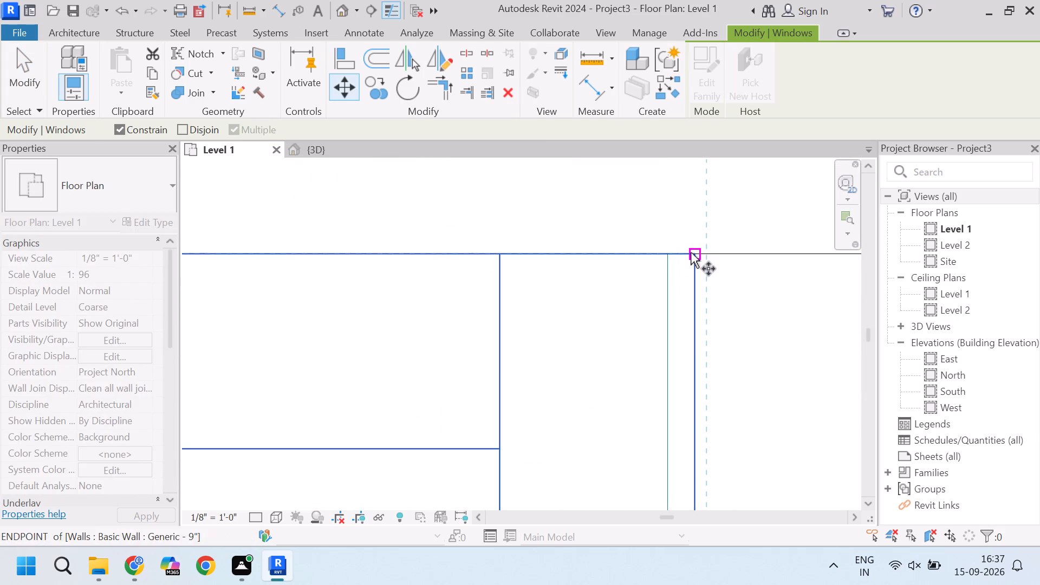
left_click(691, 252)
left_click(666, 257)
key("Escape")
scroll(623, 276, "down", 11)
key("Escape")
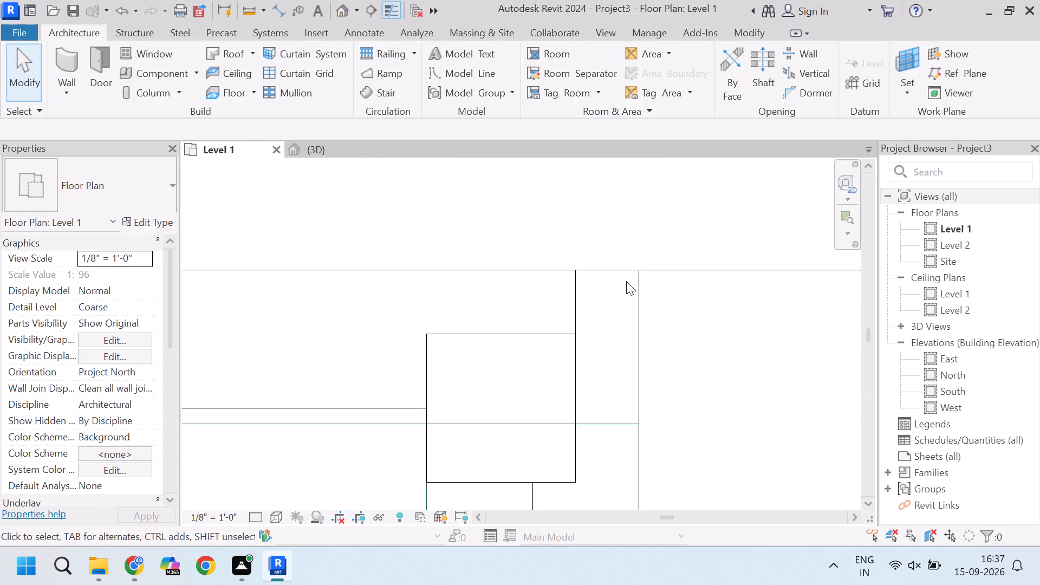
Move the V window of the 7'0"X4'0" toilet so its north outer corner meets the CAD opening's edge.
scroll(626, 281, "down", 2)
scroll(557, 325, "down", 20)
scroll(557, 325, "down", 7)
scroll(422, 322, "down", 6)
scroll(337, 340, "up", 5)
scroll(359, 386, "up", 5)
scroll(447, 304, "down", 6)
scroll(413, 426, "up", 2)
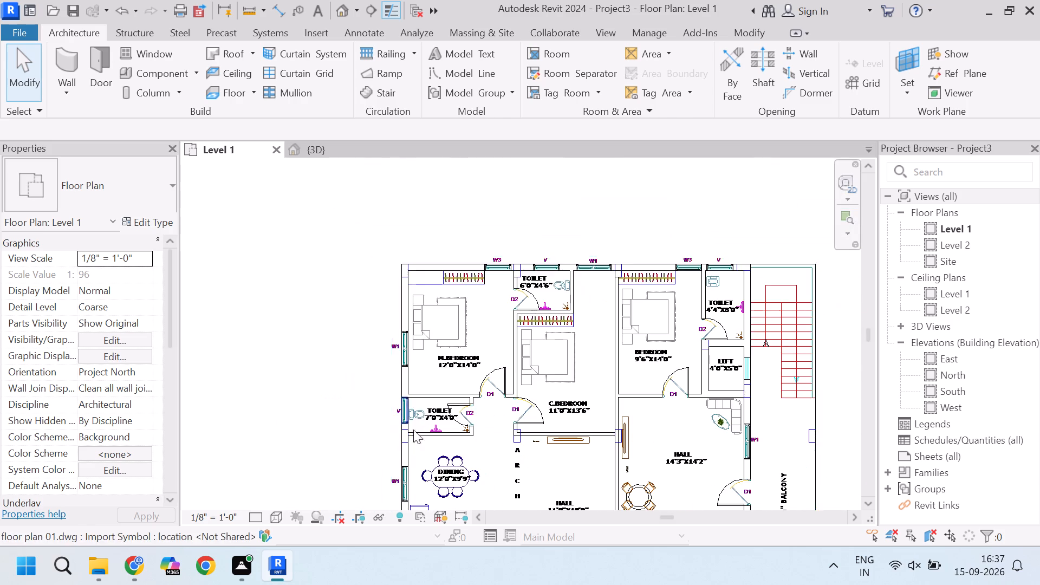
scroll(413, 430, "up", 5)
scroll(399, 385, "up", 4)
left_click(412, 357)
left_click(406, 353)
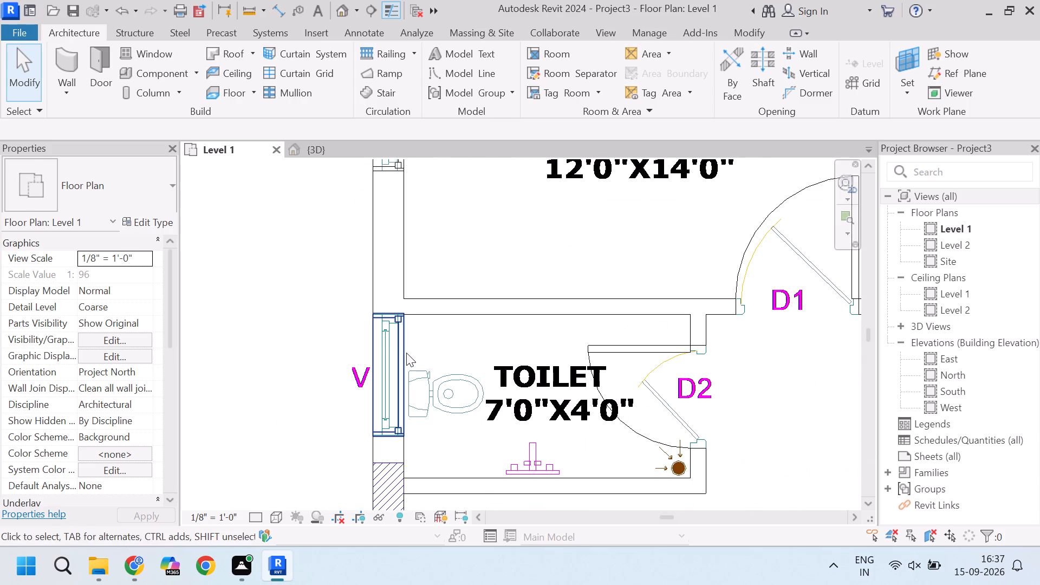
scroll(383, 311, "up", 16)
scroll(478, 323, "down", 4)
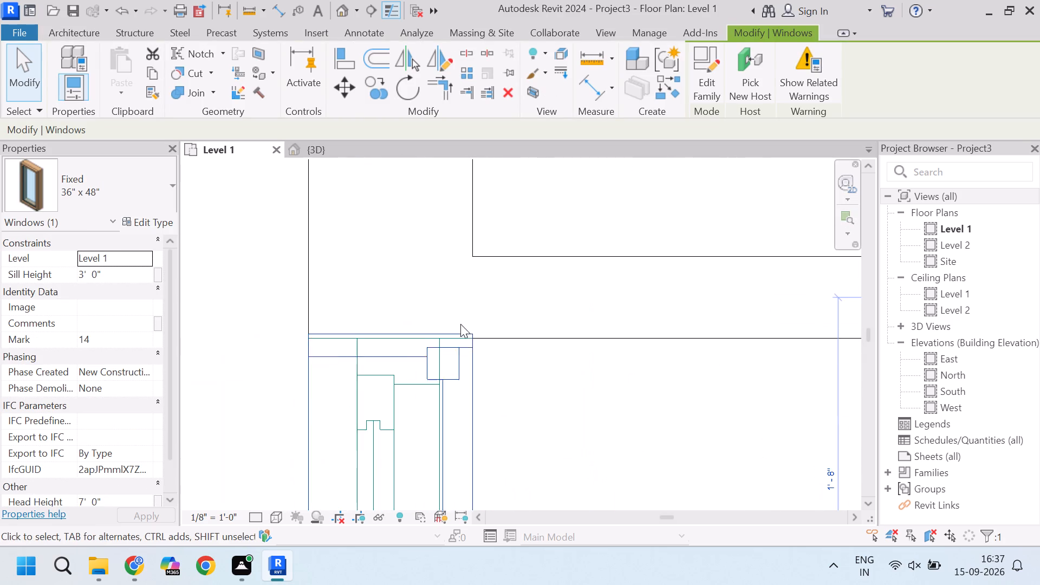
scroll(284, 320, "up", 5)
scroll(347, 330, "down", 4)
type("MV")
scroll(329, 343, "up", 6)
left_click(350, 333)
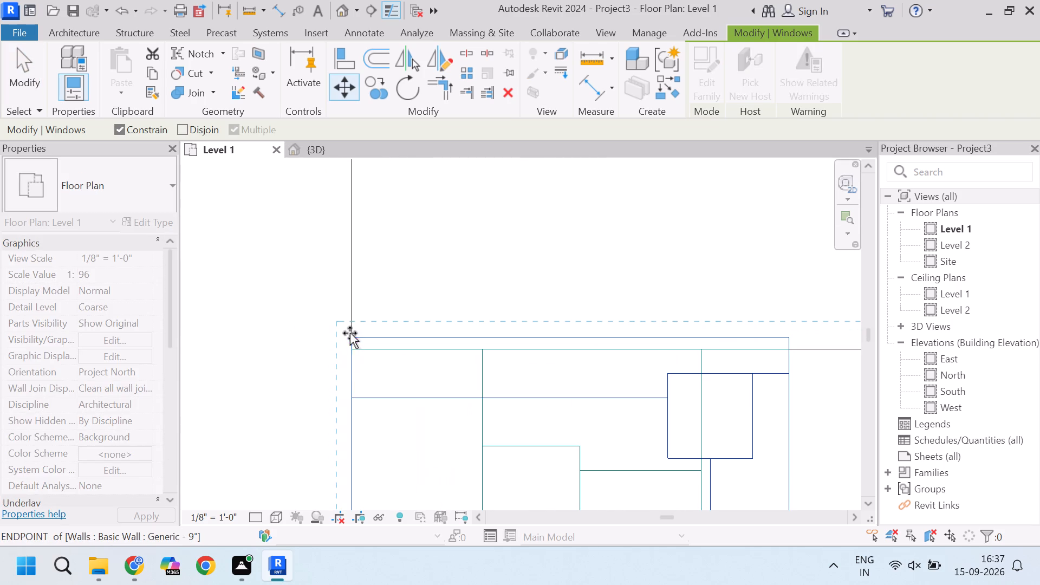
left_click(353, 346)
key("Escape")
scroll(414, 264, "down", 18)
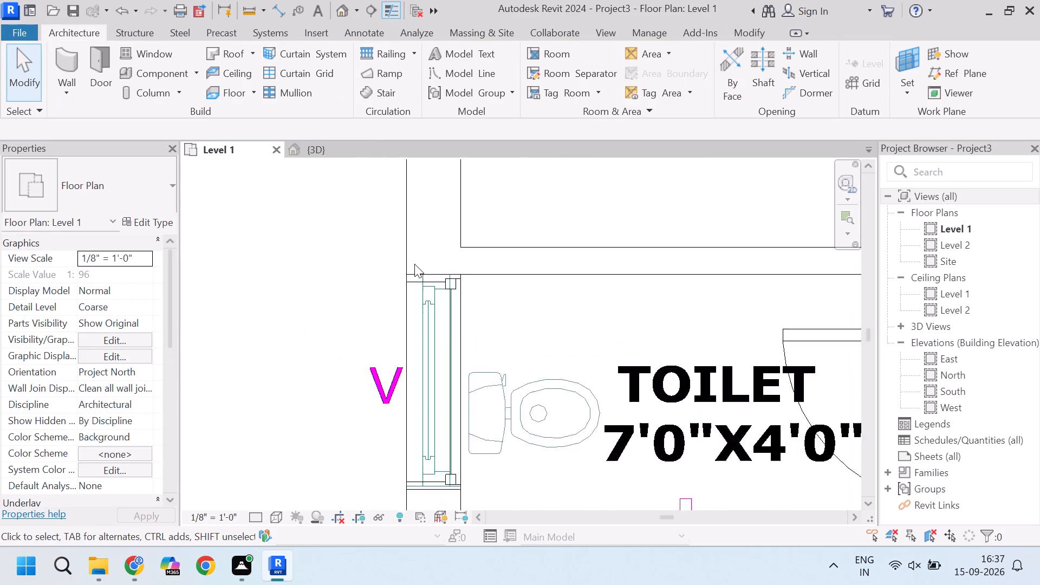
Move the pooja room's V window 27/256" west so its outer corner meets the CAD opening's edge.
scroll(414, 264, "down", 10)
scroll(439, 346, "up", 5)
scroll(409, 381, "up", 1)
scroll(418, 272, "down", 11)
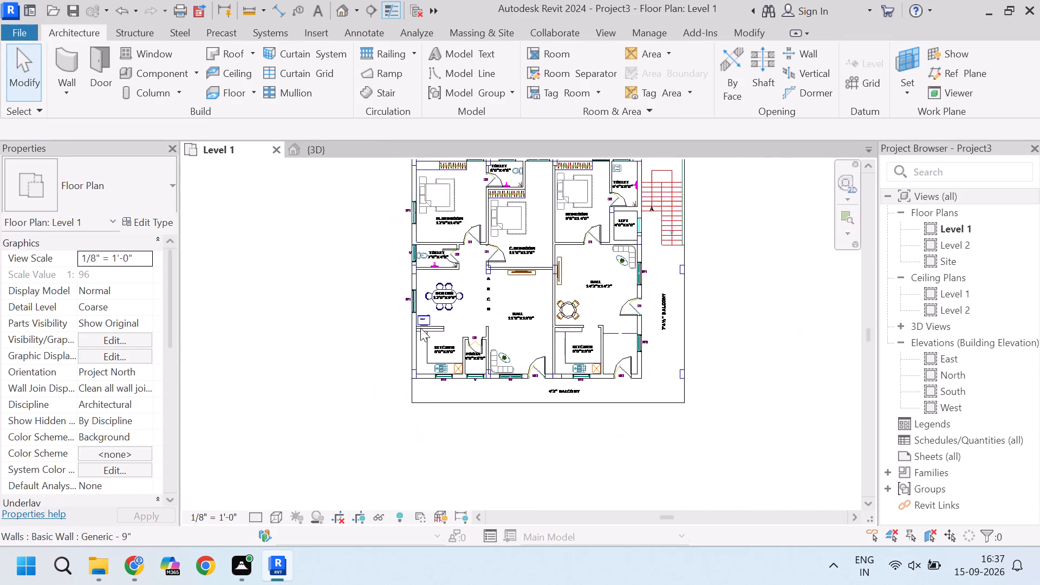
scroll(435, 392, "up", 5)
scroll(465, 347, "up", 5)
scroll(557, 368, "up", 4)
left_click(555, 348)
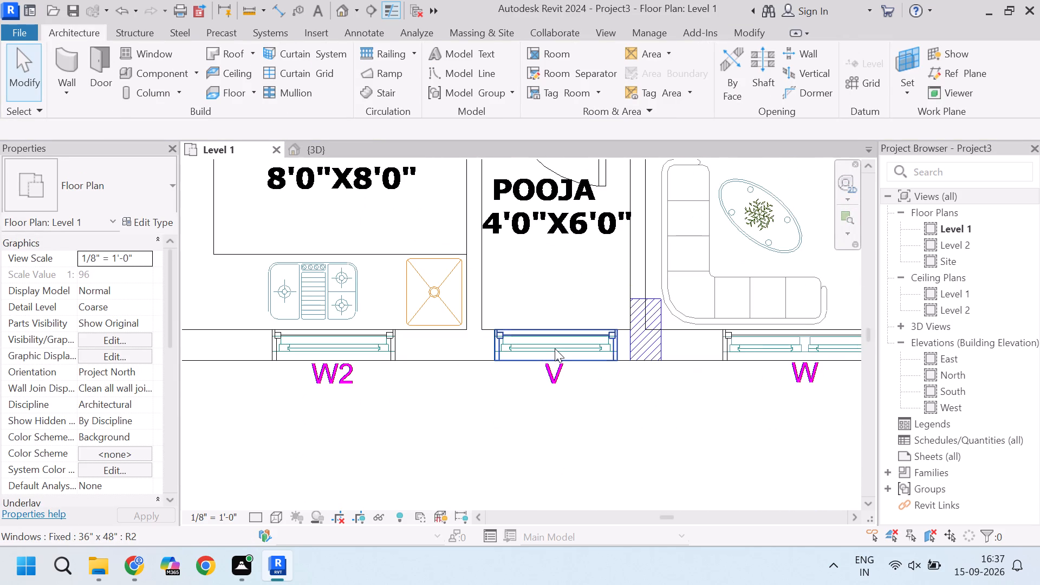
scroll(552, 349, "up", 13)
scroll(415, 323, "down", 4)
scroll(434, 354, "up", 9)
type("MV")
scroll(422, 418, "up", 5)
left_click(435, 407)
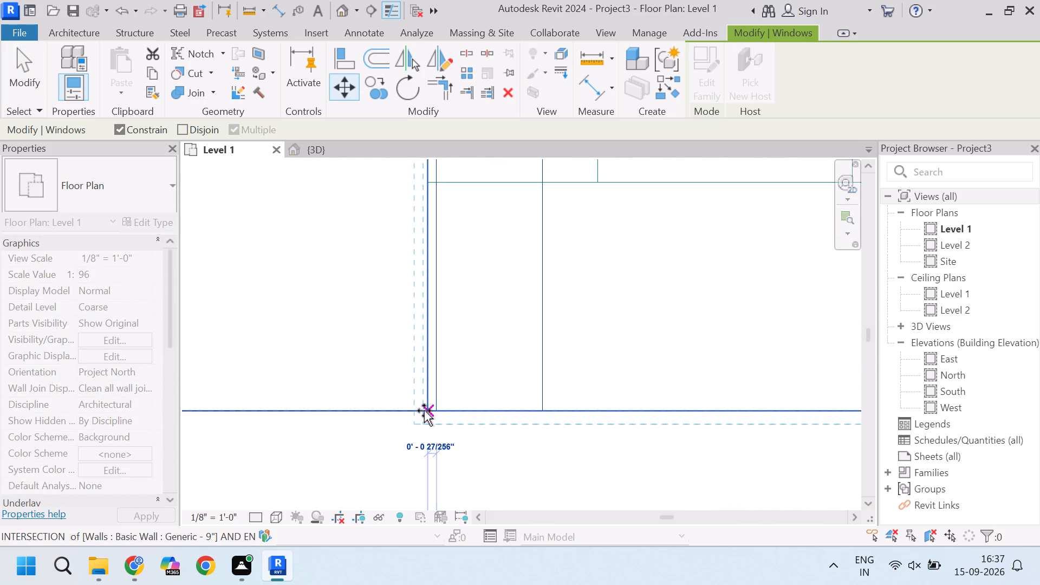
left_click(424, 411)
key("Escape")
scroll(382, 427, "down", 20)
scroll(382, 427, "down", 8)
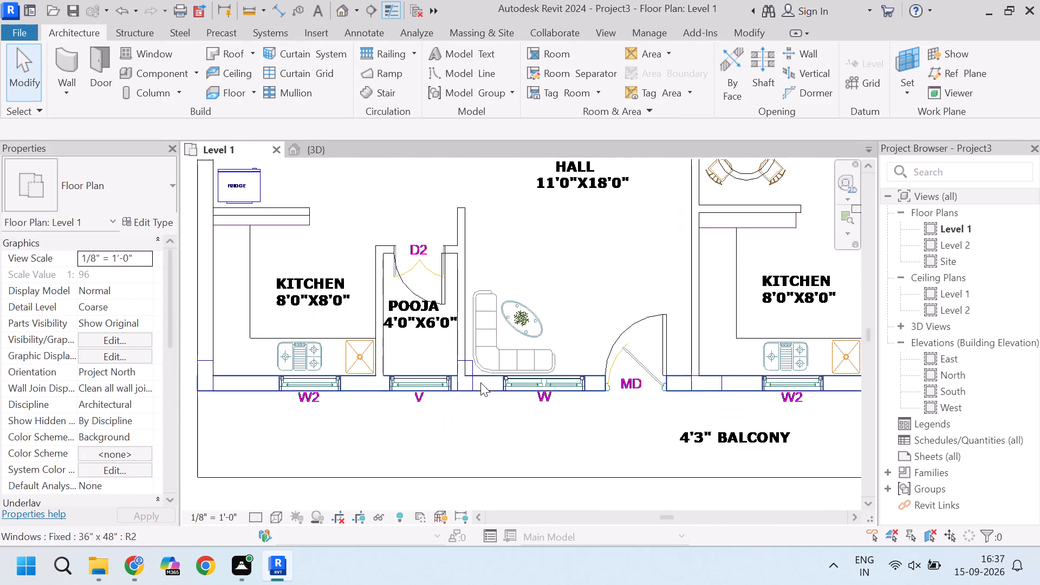
Examine the window and door openings along the two balcony walls, from the pooja room round to the 14'3"X14'2" hall.
scroll(526, 382, "up", 5)
scroll(446, 383, "down", 9)
scroll(616, 385, "up", 5)
scroll(387, 403, "down", 5)
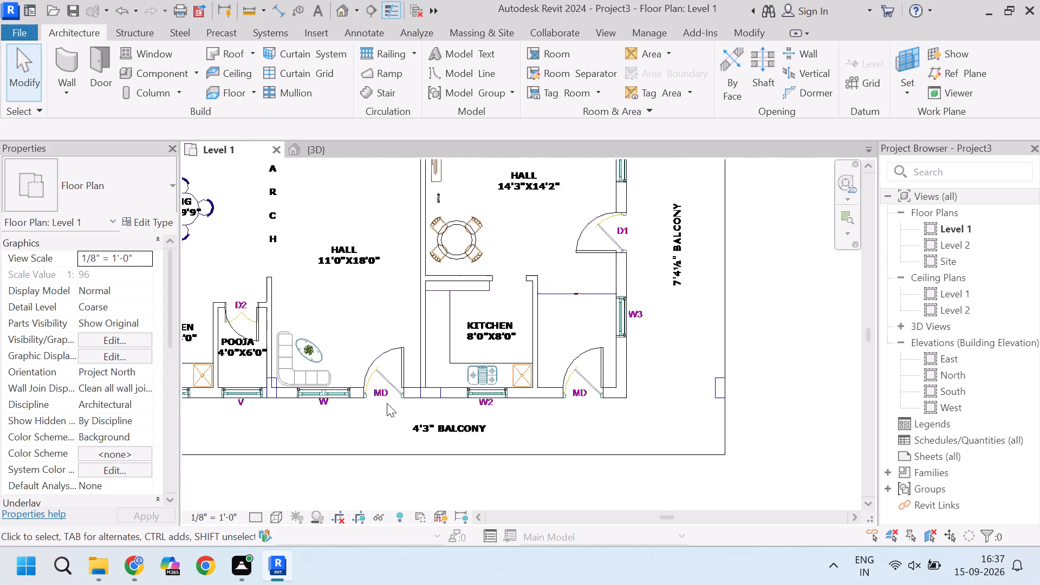
scroll(644, 389, "up", 3)
scroll(541, 366, "down", 5)
scroll(574, 322, "up", 9)
scroll(565, 388, "down", 6)
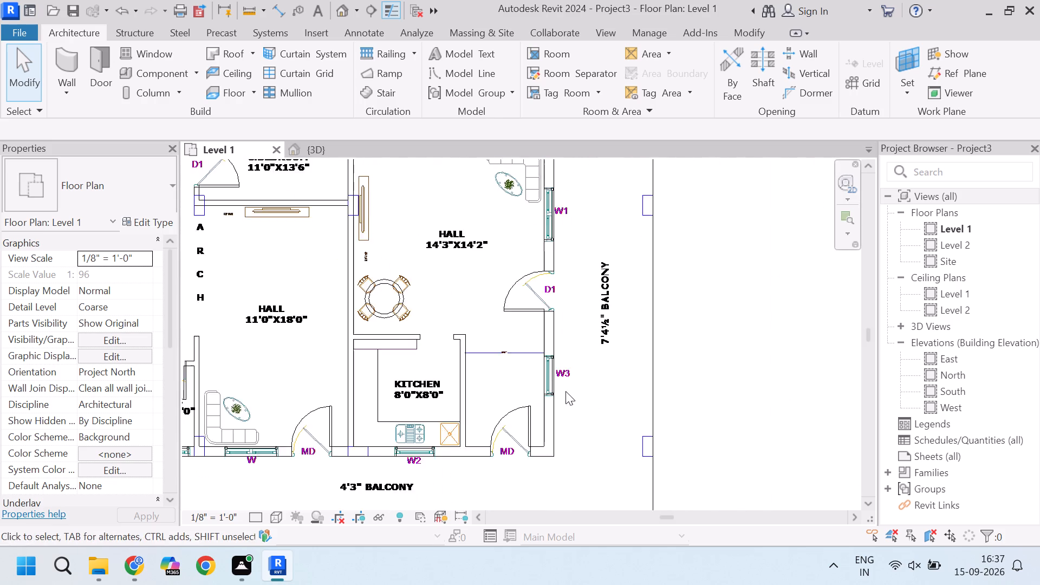
scroll(565, 391, "down", 4)
scroll(550, 300, "up", 10)
scroll(590, 346, "down", 5)
scroll(544, 236, "down", 5)
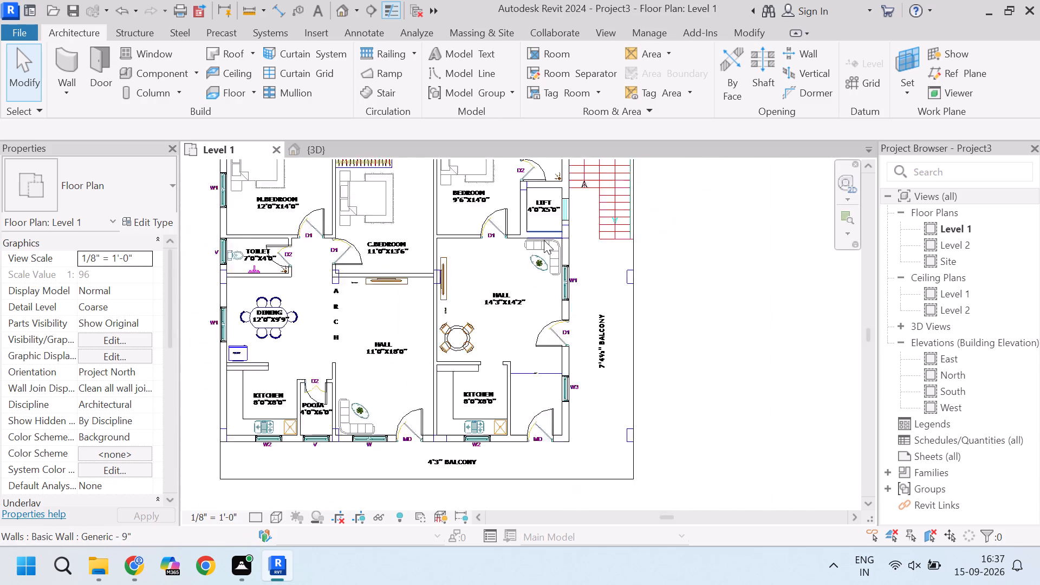
Move the V window of the 4'4"X8'0" toilet 13/128" east so its outer corner meets the CAD opening's edge.
scroll(548, 215, "up", 6)
middle_click_drag(567, 196, 615, 354)
scroll(621, 367, "down", 6)
scroll(597, 266, "up", 5)
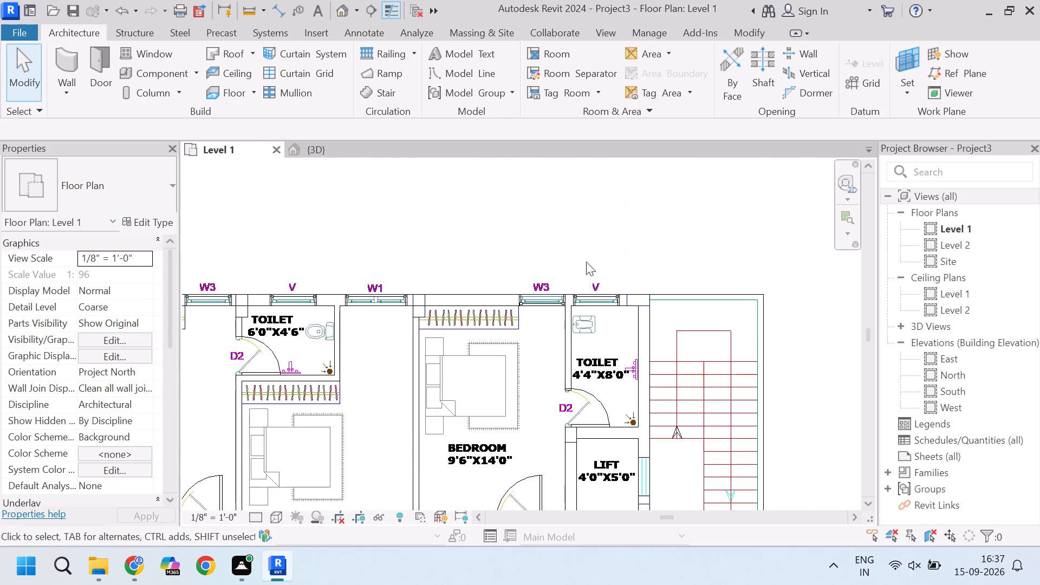
scroll(586, 262, "up", 10)
left_click(640, 300)
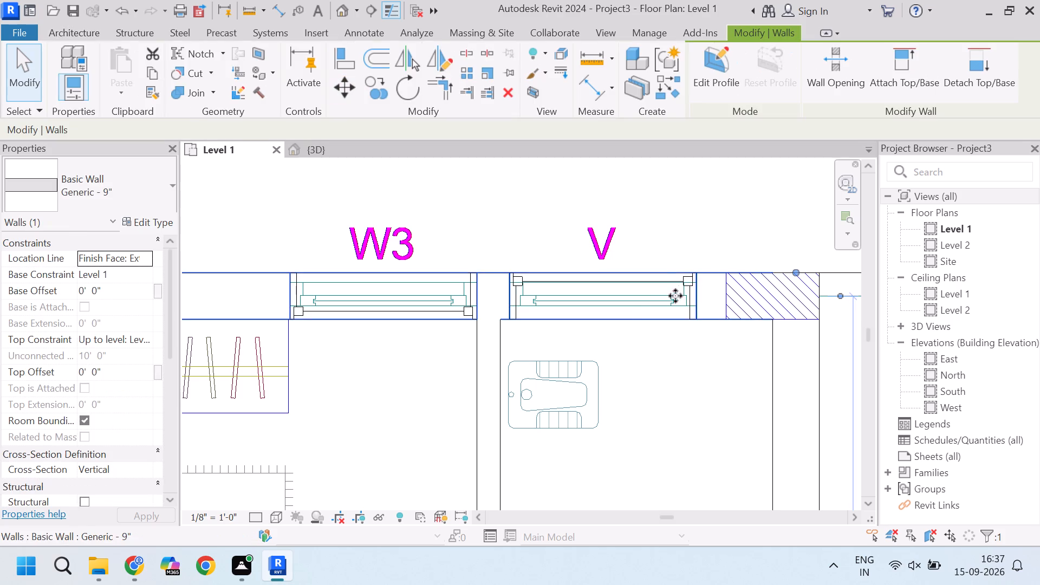
scroll(681, 292, "up", 4)
key("Escape")
left_click(690, 300)
scroll(698, 271, "up", 3)
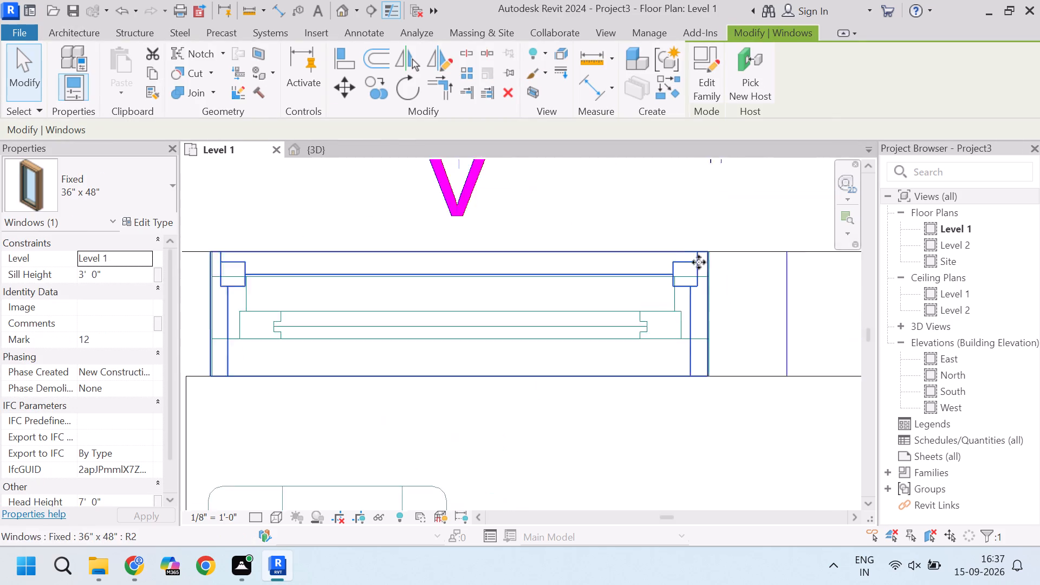
scroll(699, 262, "up", 11)
scroll(732, 232, "up", 2)
middle_click_drag(710, 247, 610, 306)
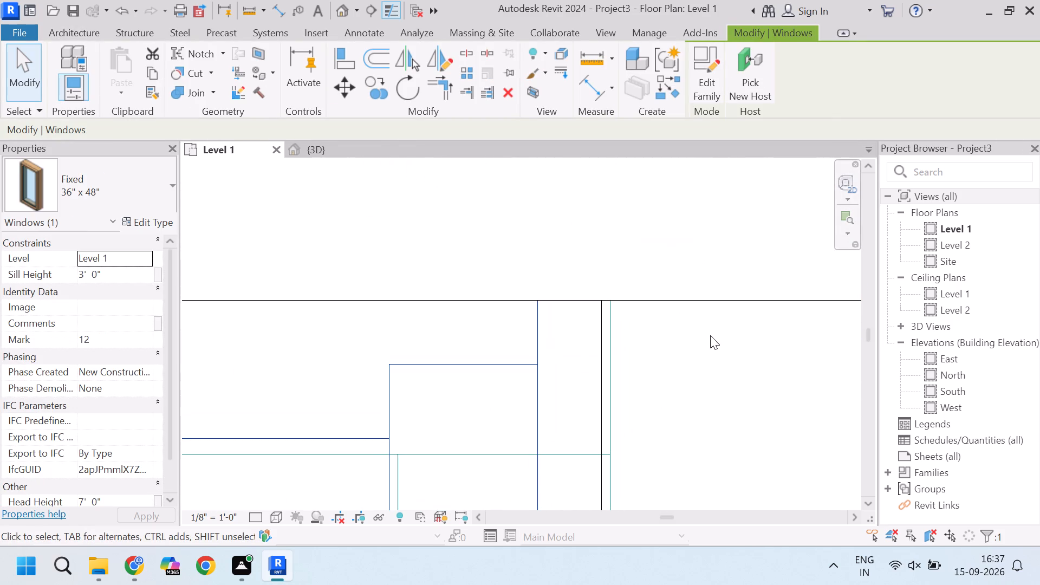
key("m")
key("v")
scroll(630, 297, "up", 6)
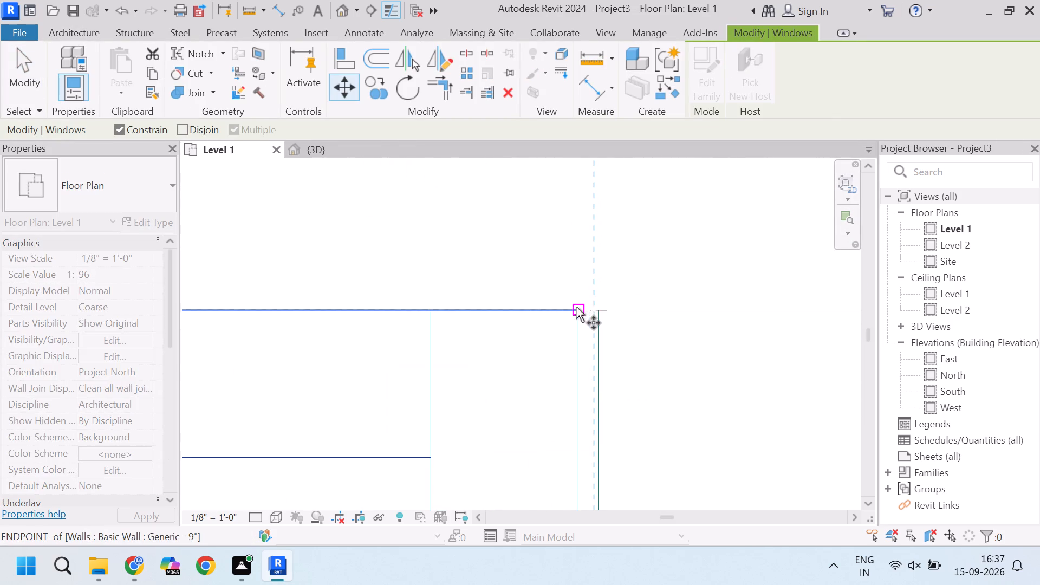
left_click(576, 307)
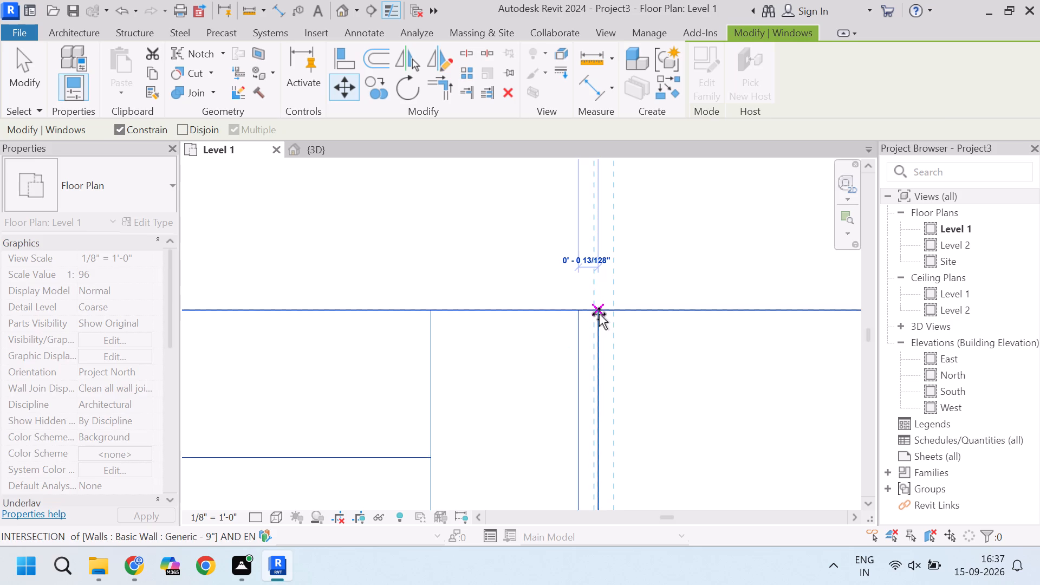
left_click(599, 314)
key("Escape")
scroll(578, 304, "down", 20)
scroll(578, 304, "down", 14)
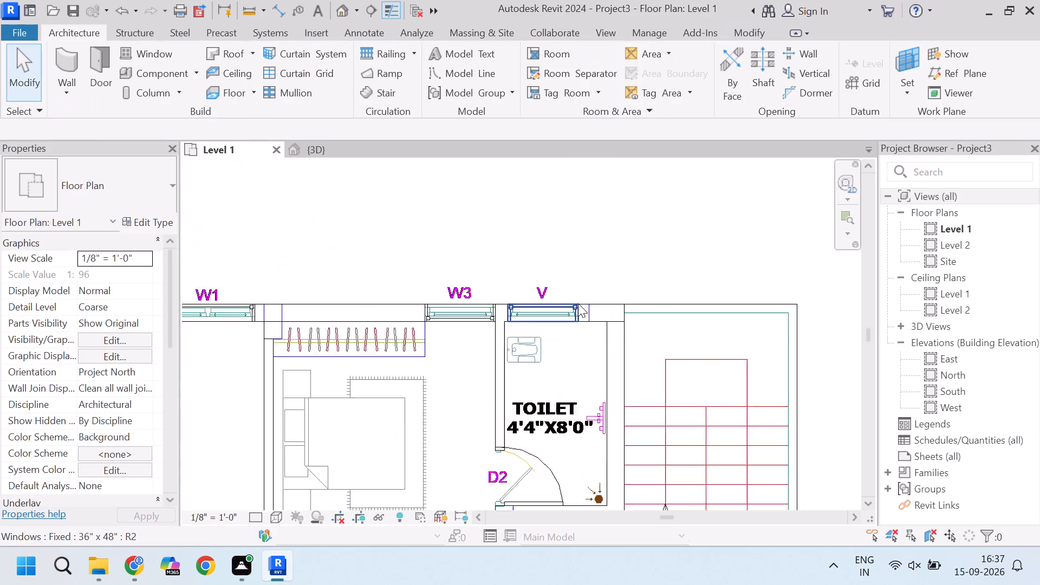
Review the placed doors and windows against the CAD plan across the bedrooms, toilets, lift and halls.
scroll(578, 303, "down", 1)
scroll(580, 355, "down", 4)
scroll(596, 385, "up", 4)
scroll(537, 381, "up", 6)
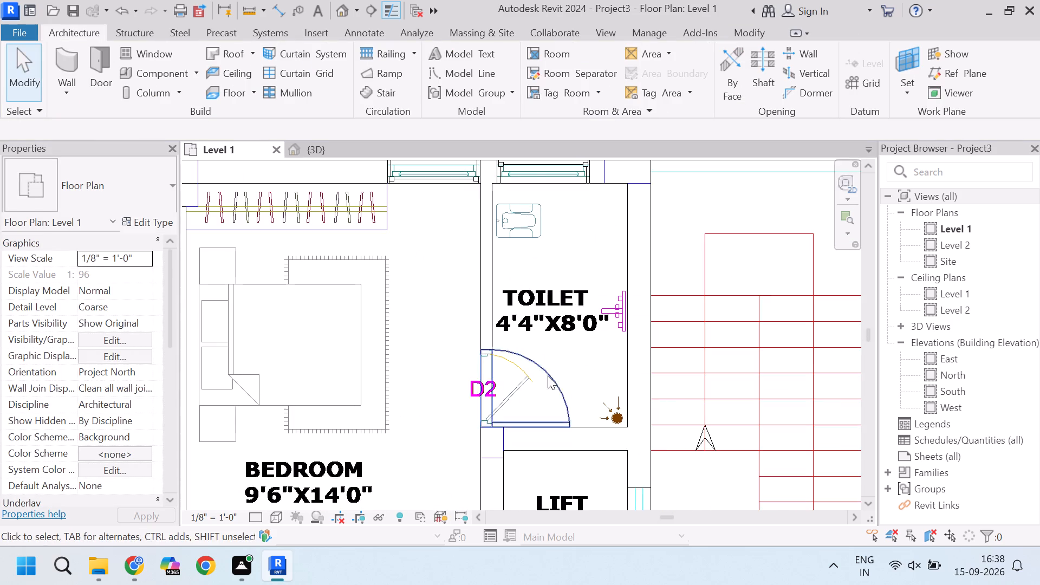
scroll(535, 386, "down", 9)
scroll(512, 432, "up", 9)
scroll(511, 437, "down", 6)
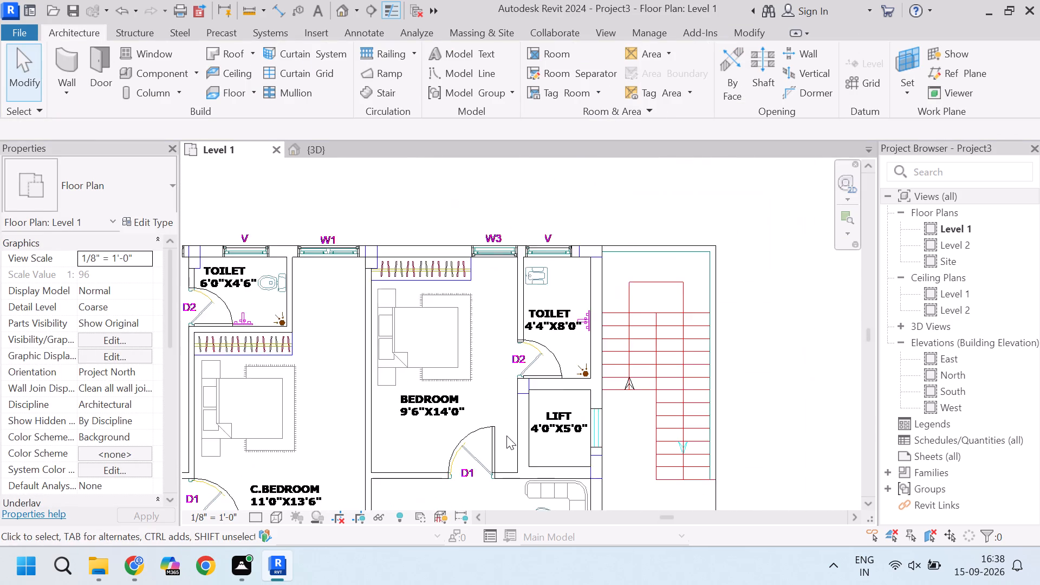
scroll(506, 435, "down", 2)
scroll(502, 441, "up", 5)
scroll(466, 407, "down", 5)
scroll(435, 457, "up", 6)
scroll(473, 430, "down", 7)
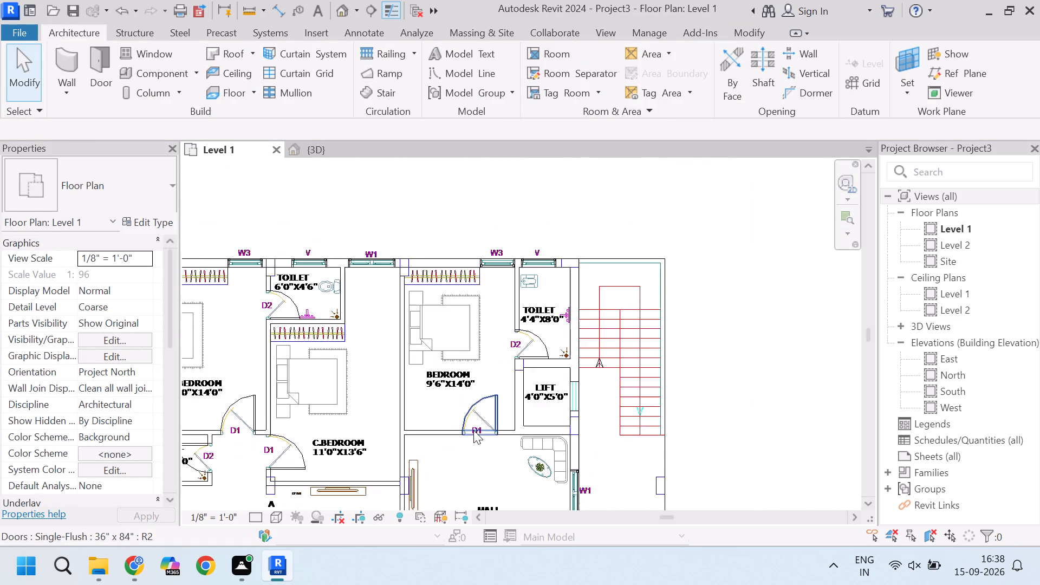
scroll(473, 430, "down", 4)
scroll(438, 421, "up", 9)
scroll(442, 436, "down", 11)
scroll(487, 446, "up", 3)
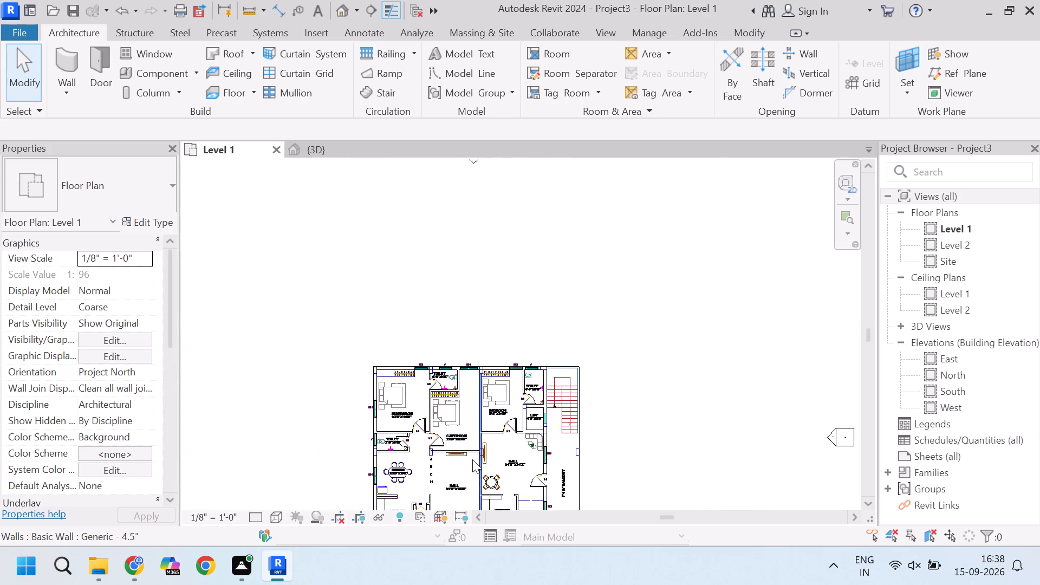
scroll(472, 459, "up", 5)
scroll(505, 361, "down", 5)
scroll(417, 385, "up", 8)
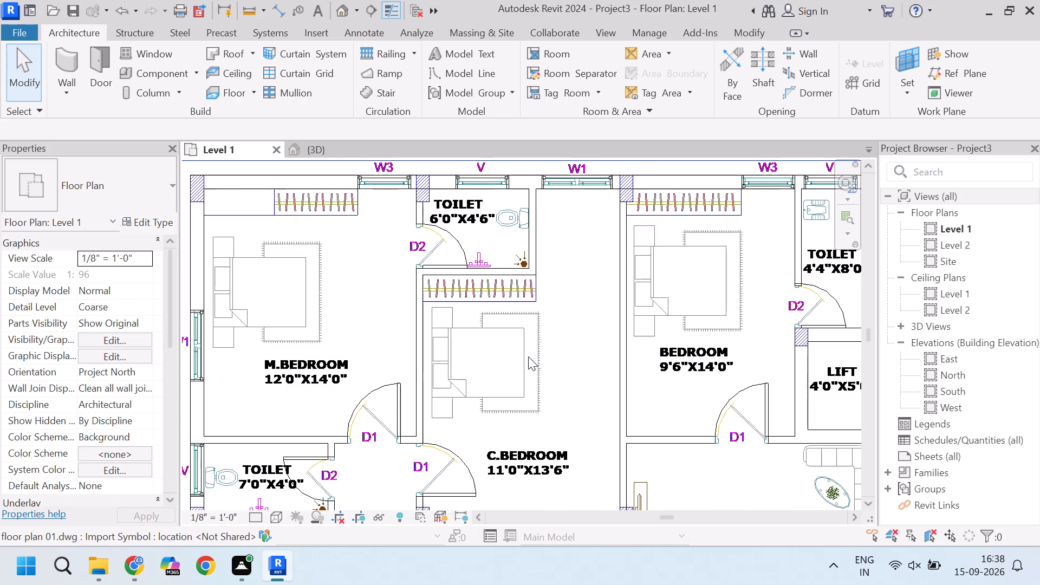
scroll(511, 304, "up", 3)
key("Escape")
scroll(581, 318, "down", 10)
key("Escape")
key("Escape")
scroll(581, 318, "down", 2)
scroll(541, 294, "up", 7)
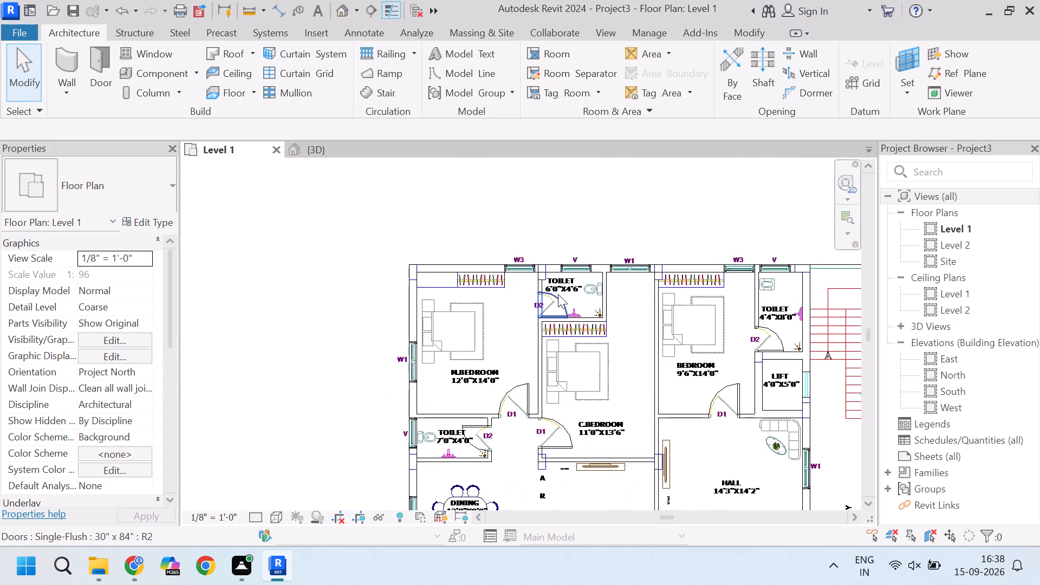
scroll(558, 294, "up", 6)
scroll(454, 304, "down", 10)
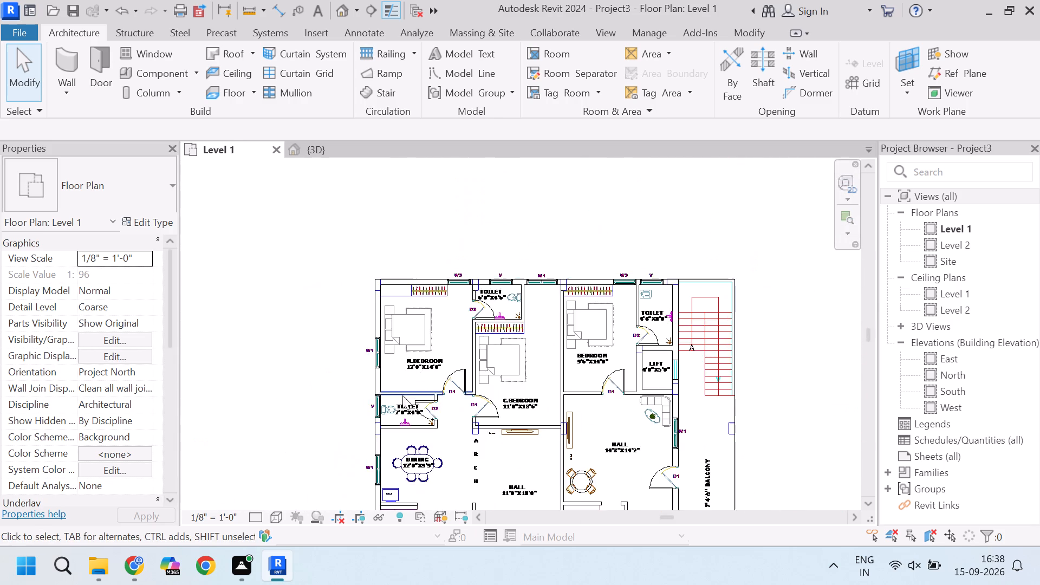
scroll(419, 396, "down", 6)
scroll(447, 425, "up", 5)
scroll(406, 391, "up", 8)
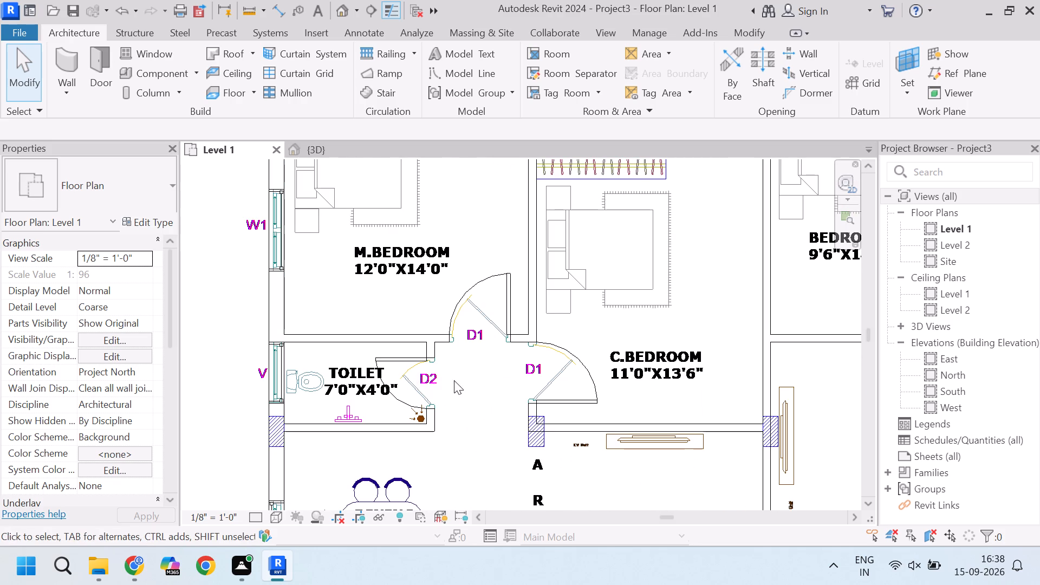
scroll(496, 298, "down", 3)
scroll(575, 380, "up", 3)
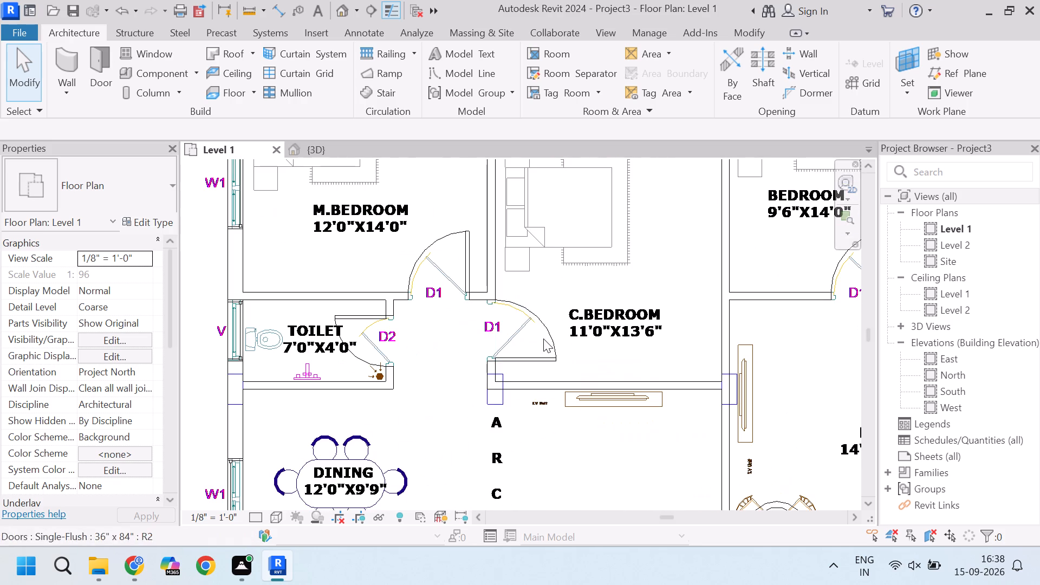
scroll(563, 341, "down", 4)
scroll(541, 430, "down", 5)
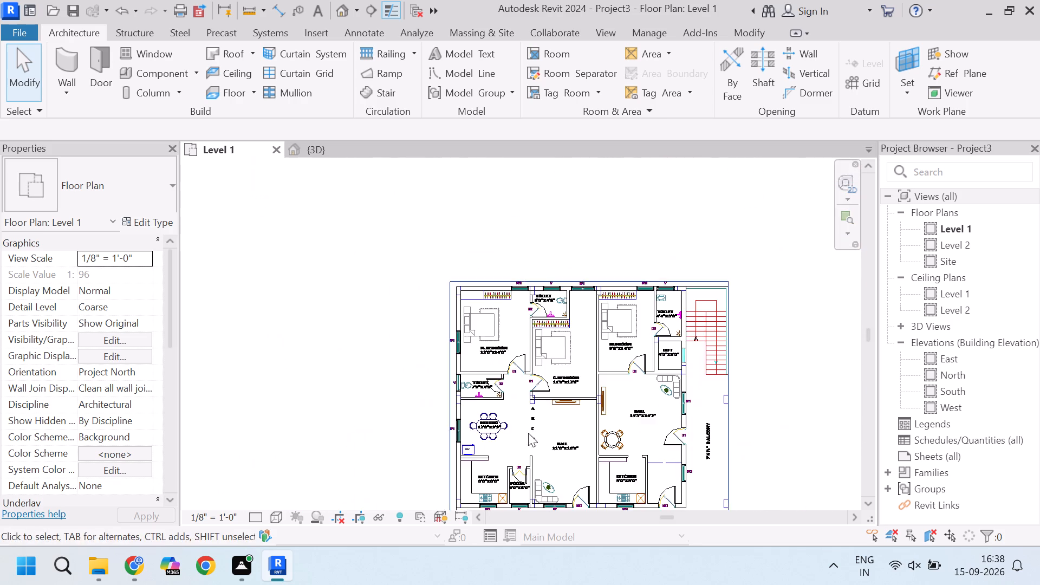
Review the placed doors and windows against the CAD plan around the dining area, pooja room, kitchens, halls and 4'3" balcony.
scroll(421, 439, "down", 5)
scroll(548, 446, "up", 11)
middle_click_drag(354, 400, 427, 327)
scroll(354, 400, "up", 2)
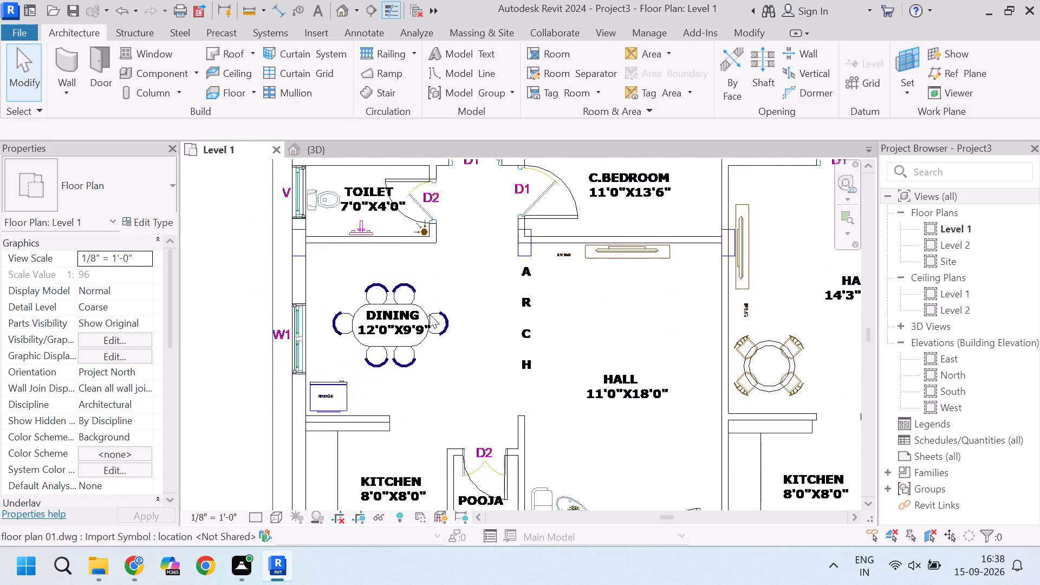
scroll(430, 314, "down", 7)
scroll(453, 376, "up", 15)
scroll(457, 295, "up", 4)
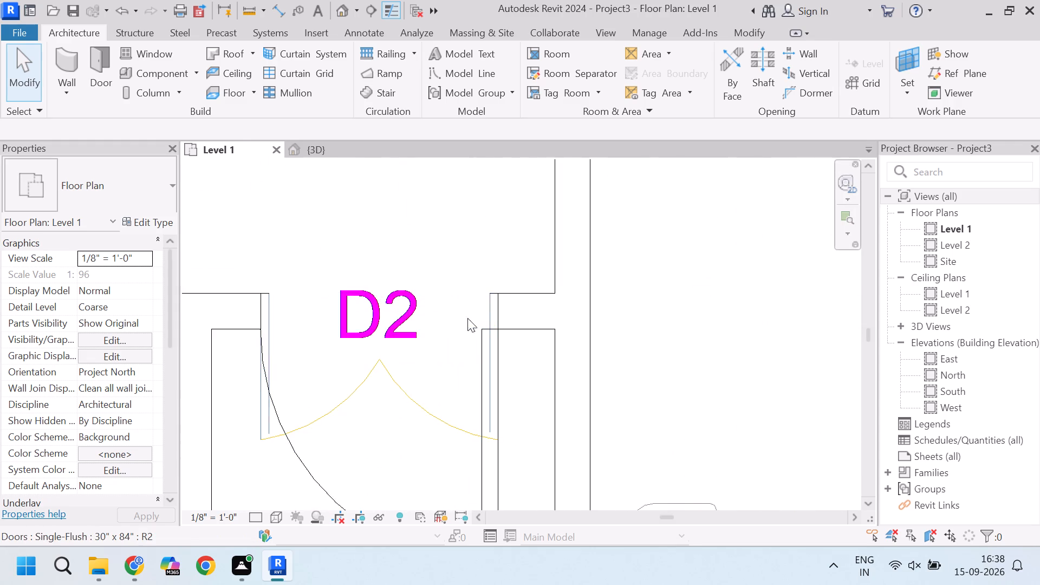
scroll(469, 353, "down", 14)
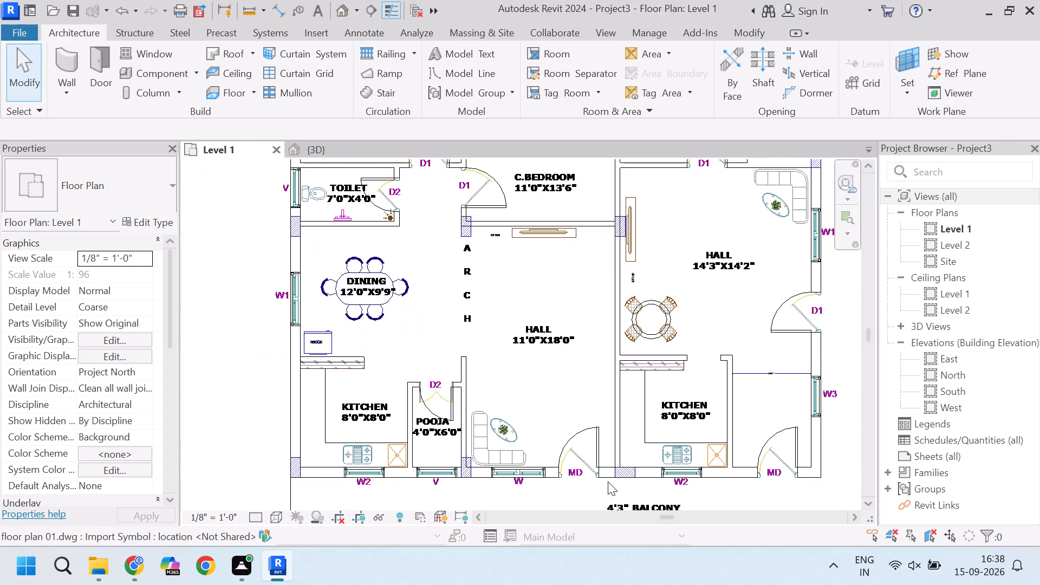
scroll(551, 471, "up", 5)
scroll(681, 447, "up", 4)
scroll(593, 437, "down", 11)
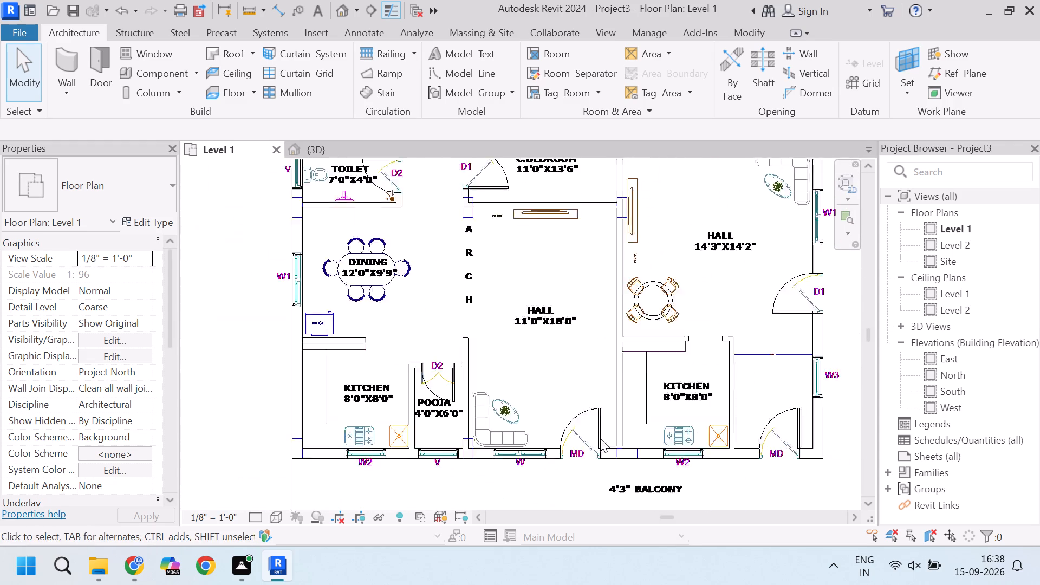
scroll(727, 441, "up", 4)
Examine the building in the 3D view, focusing on the windows and doors along the front wall.
left_click(329, 148)
scroll(593, 333, "down", 4)
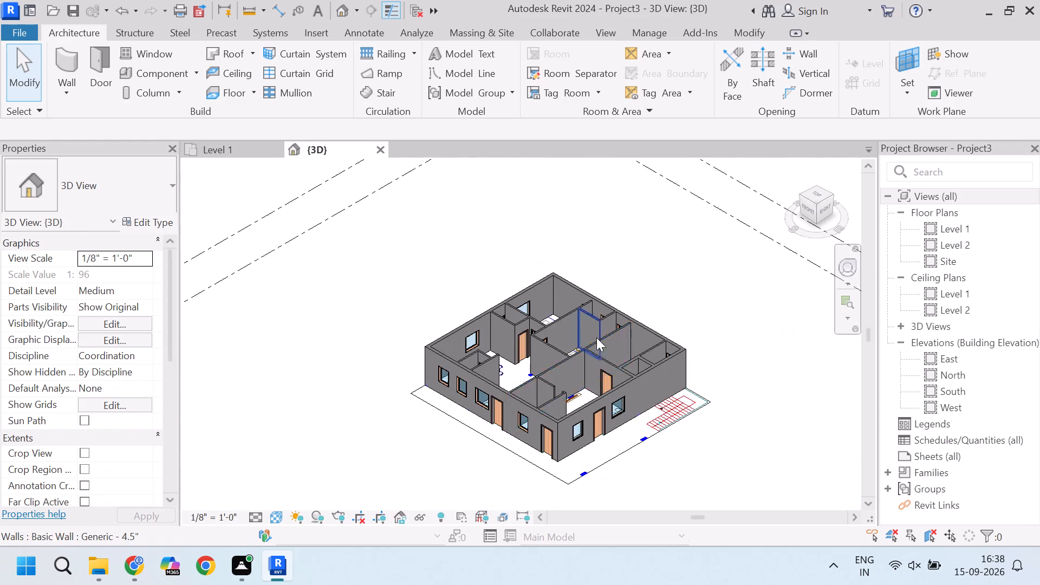
scroll(543, 393, "up", 5)
scroll(467, 408, "up", 2)
scroll(404, 400, "down", 2)
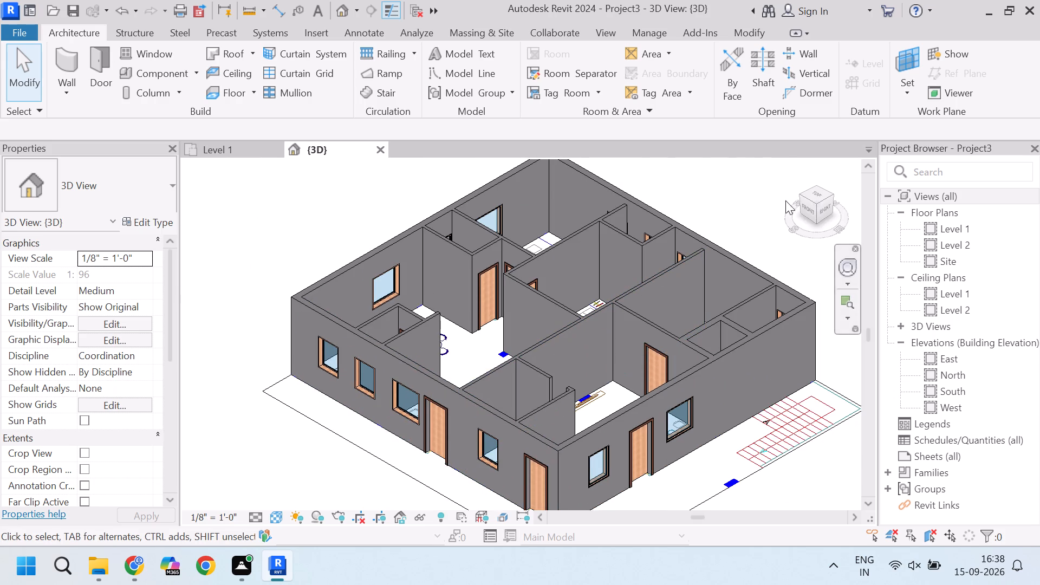
left_click_drag(810, 212, 850, 187)
scroll(426, 376, "up", 4)
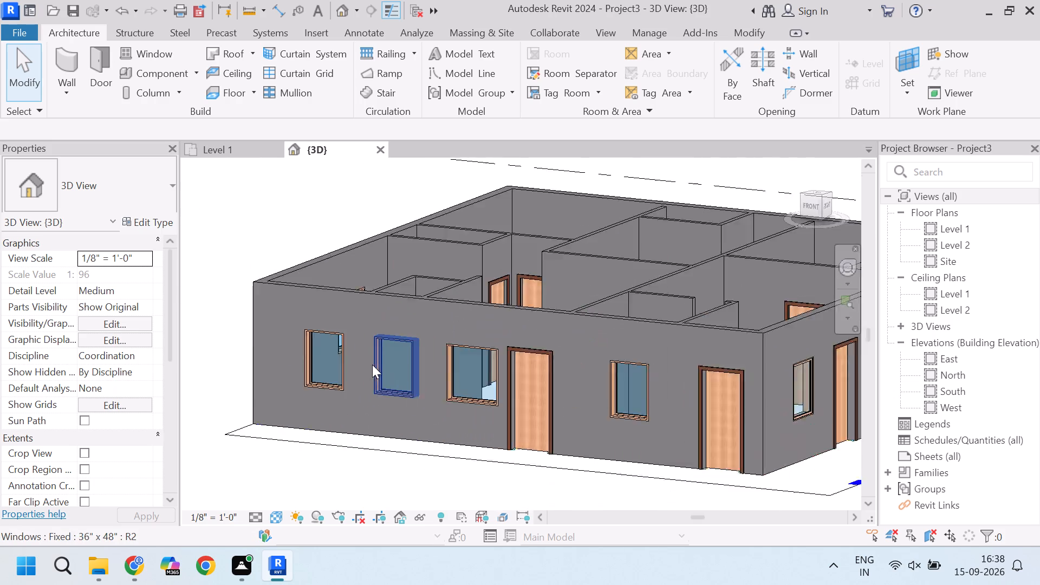
scroll(372, 365, "up", 4)
scroll(493, 424, "down", 4)
scroll(443, 382, "down", 5)
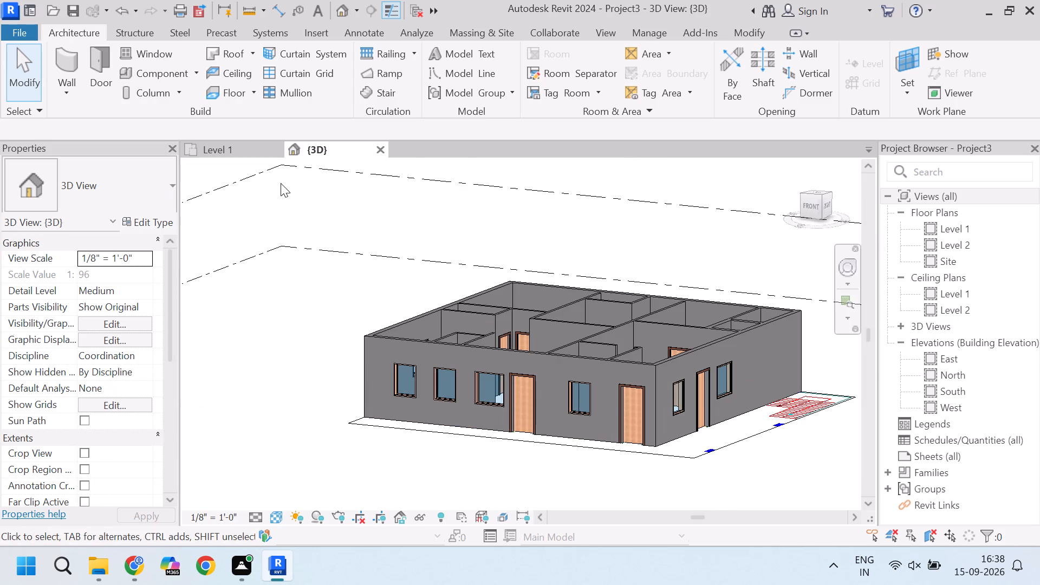
On the Level 1 floor plan, change the pooja room's V window to the Fixed 24" x 24" type.
left_click(243, 151)
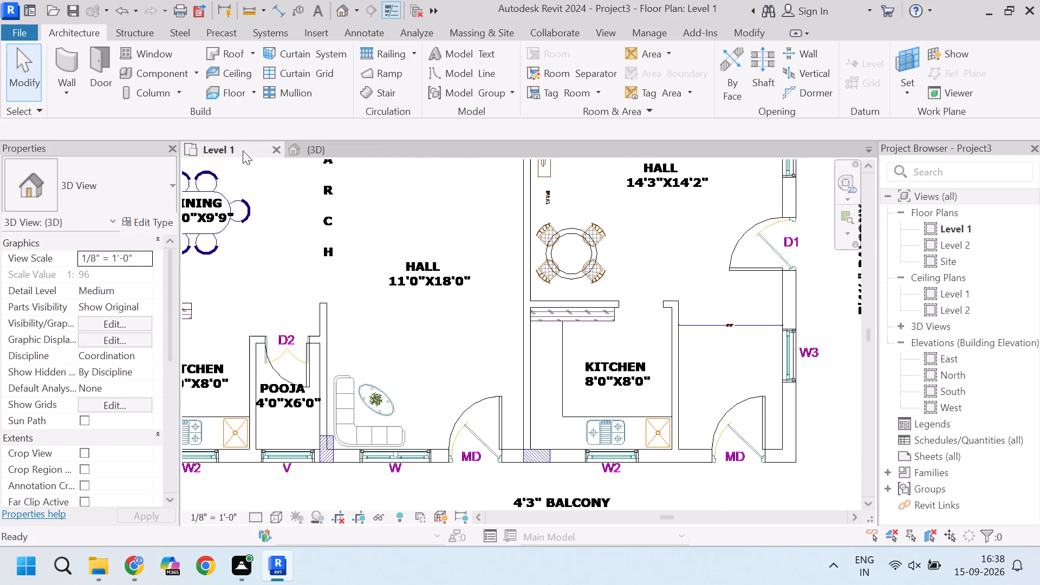
scroll(412, 362, "down", 5)
scroll(351, 398, "up", 9)
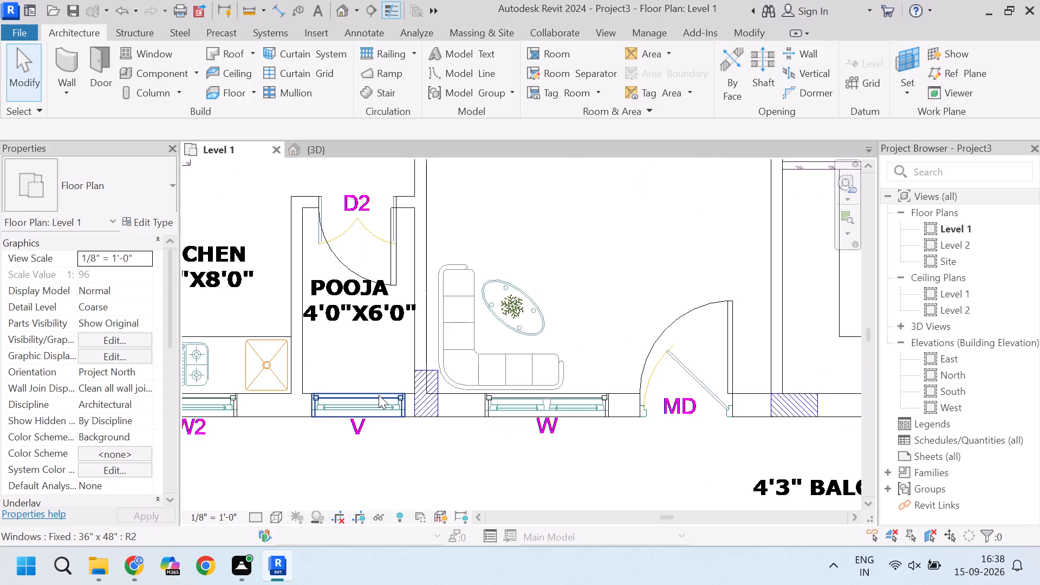
left_click(379, 395)
left_click(136, 188)
scroll(110, 310, "up", 1)
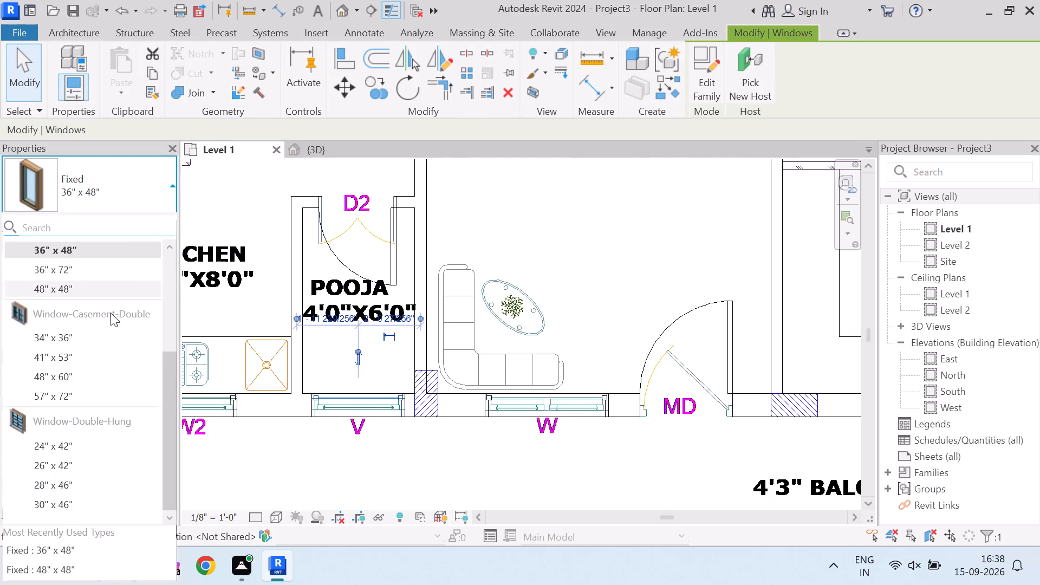
scroll(110, 313, "up", 1)
left_click(89, 288)
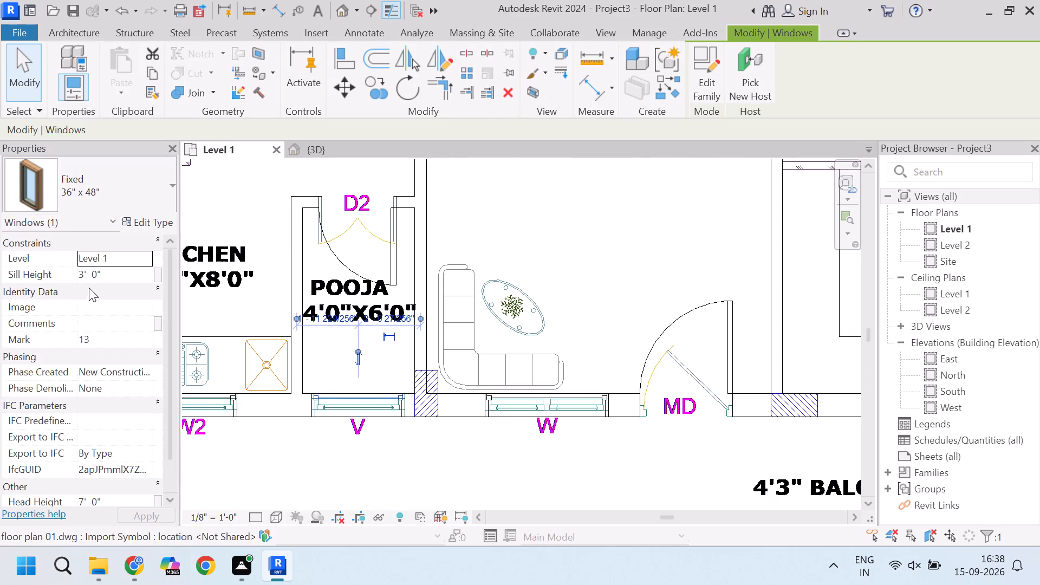
Set the sill height of the pooja room's V window to 5' 0".
left_click(87, 276)
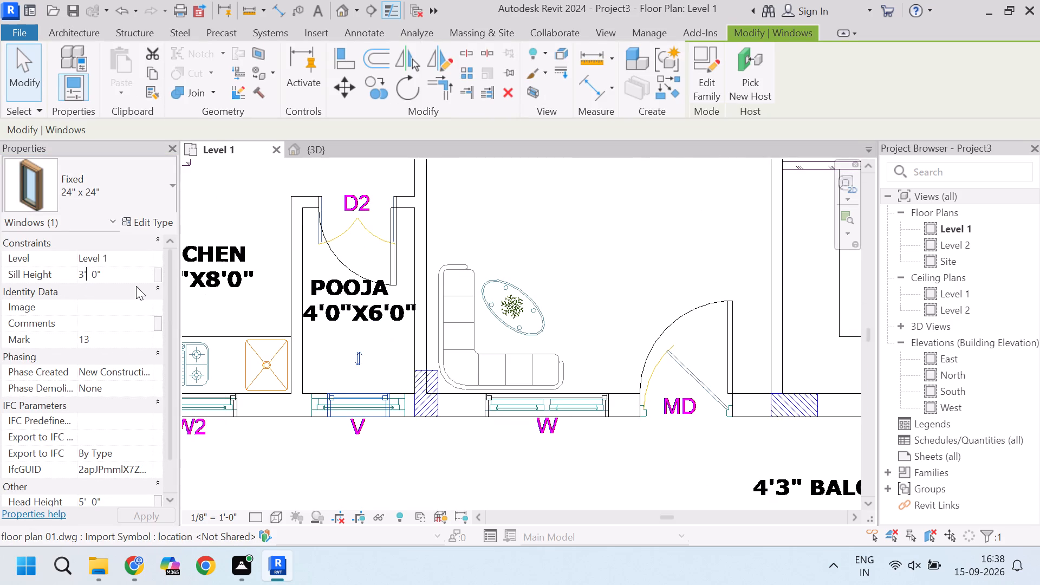
key("Left")
key("BackSpace")
key("5")
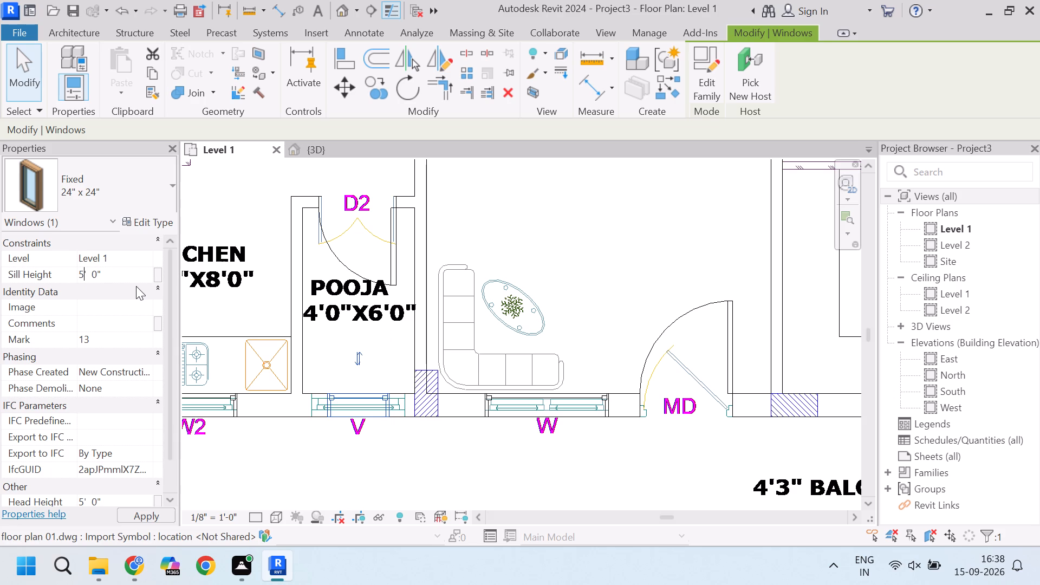
Set the sill height of the 4'4"X8'0" toilet's V window to 5' 0".
scroll(595, 356, "down", 6)
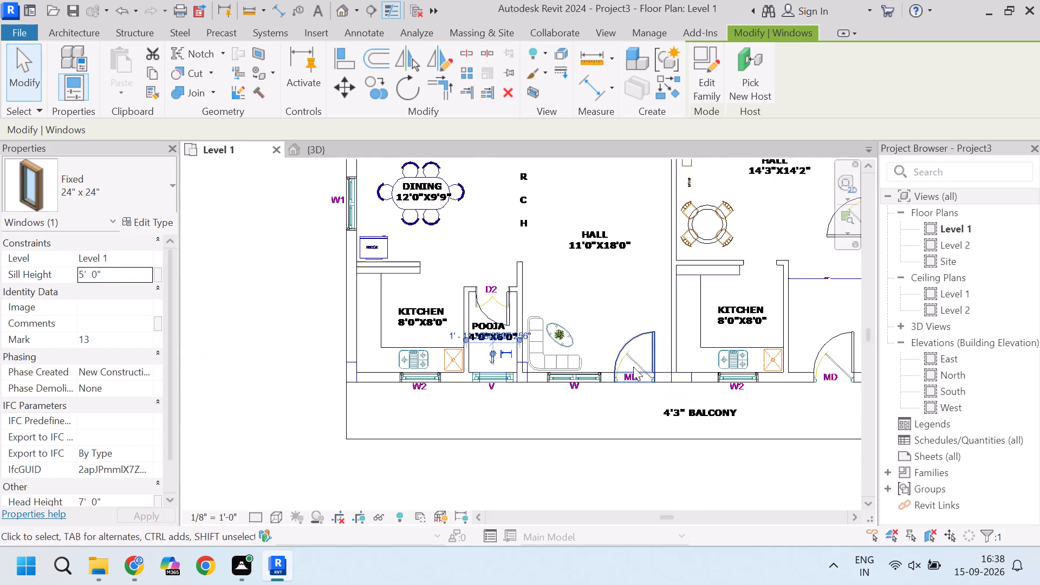
scroll(745, 385, "up", 4)
scroll(473, 372, "down", 4)
middle_click_drag(705, 386, 701, 388)
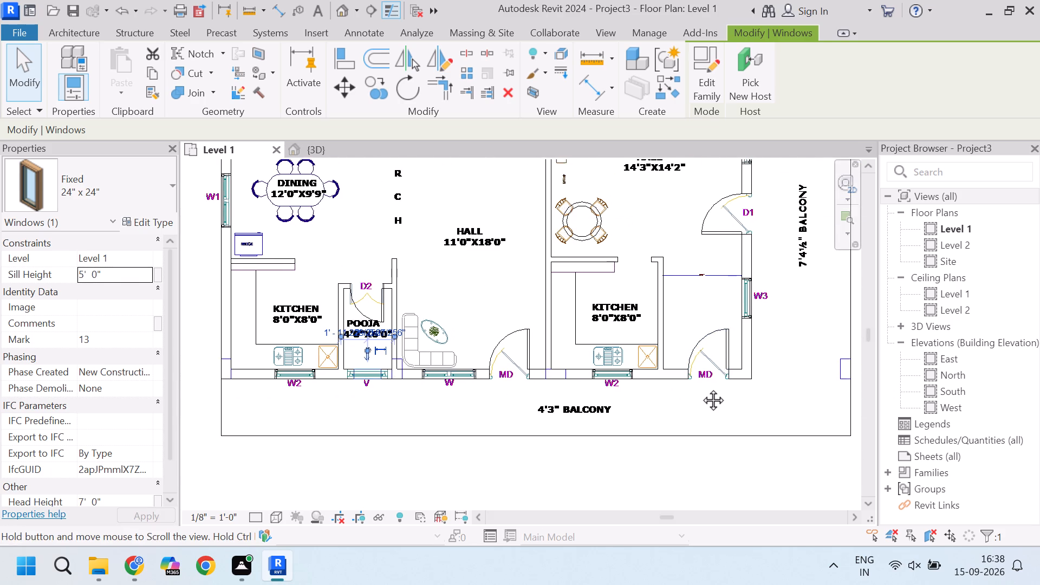
middle_click_drag(701, 388, 617, 439)
left_click(694, 262)
scroll(686, 361, "down", 5)
scroll(647, 236, "up", 3)
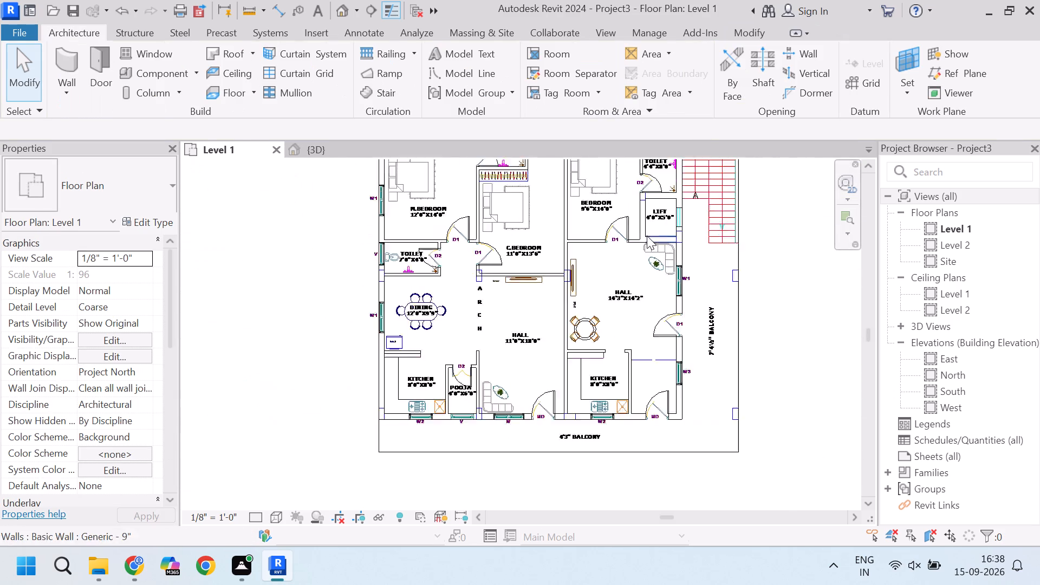
scroll(647, 236, "up", 1)
middle_click_drag(675, 272, 616, 389)
scroll(614, 207, "up", 4)
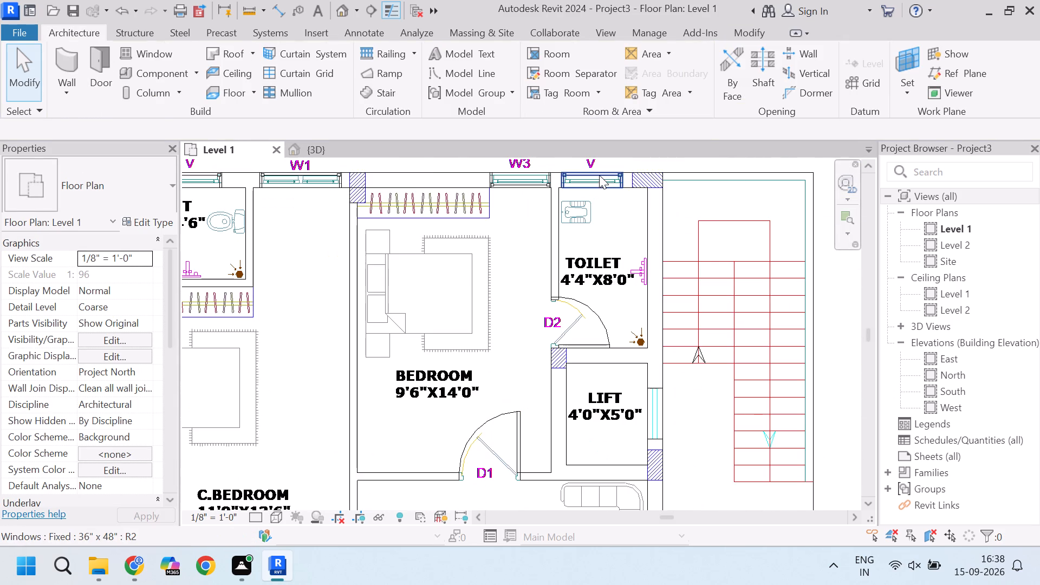
left_click(599, 175)
left_click(84, 276)
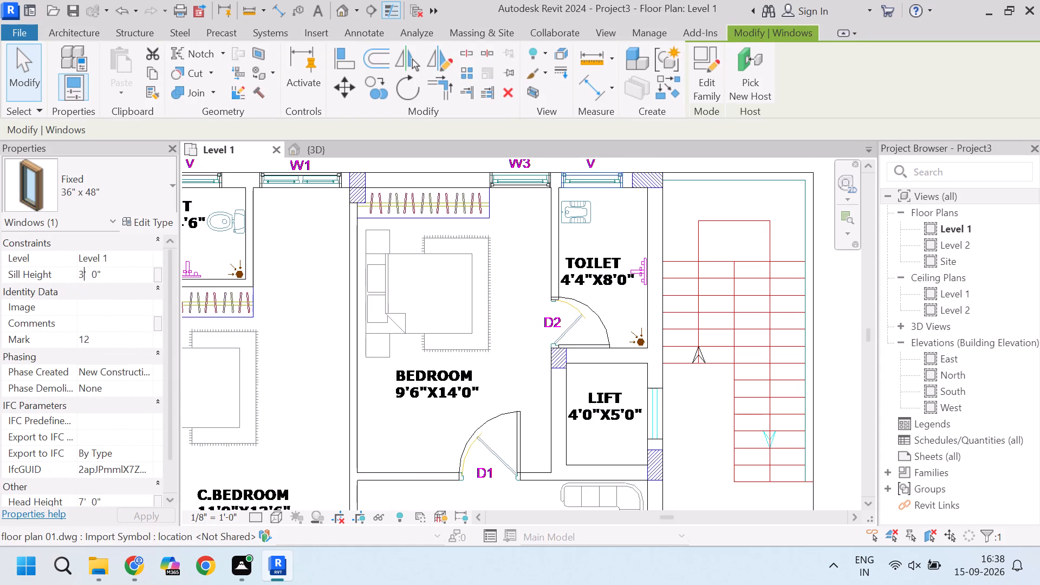
key("BackSpace")
key("5")
scroll(583, 287, "down", 6)
left_click(495, 211)
Check the properties of the 6'0"X4'6" toilet's V window and examine the plan down to the pooja room's window.
scroll(563, 269, "down", 4)
scroll(457, 259, "up", 3)
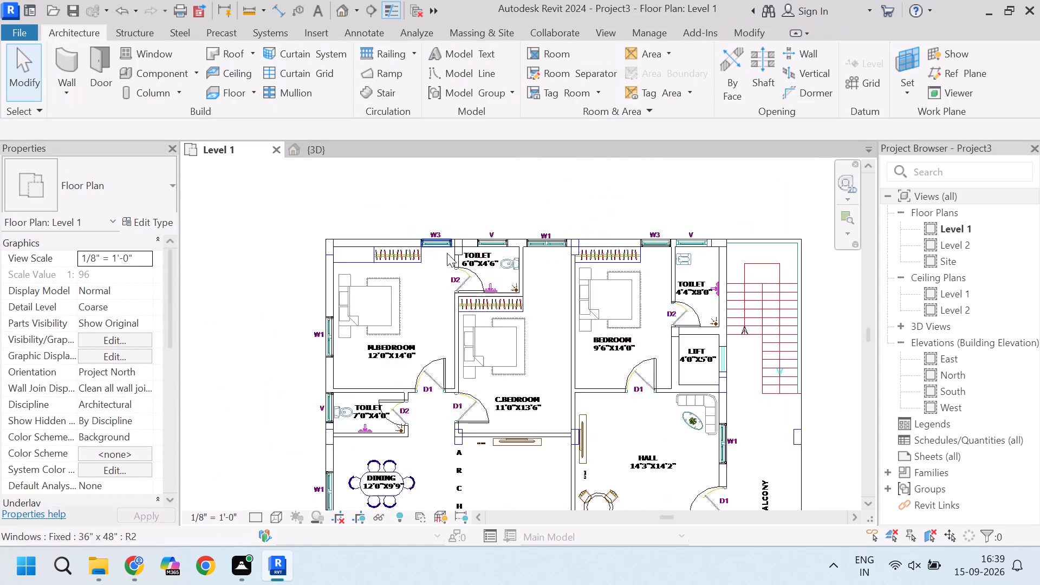
scroll(447, 253, "up", 9)
left_click(532, 241)
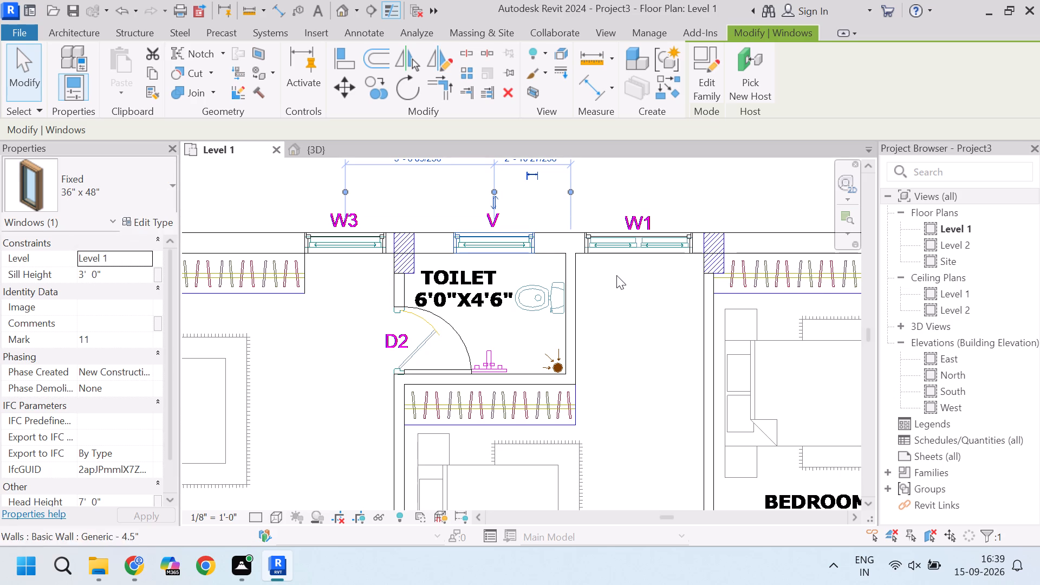
scroll(616, 275, "down", 5)
scroll(476, 256, "down", 5)
scroll(646, 392, "up", 4)
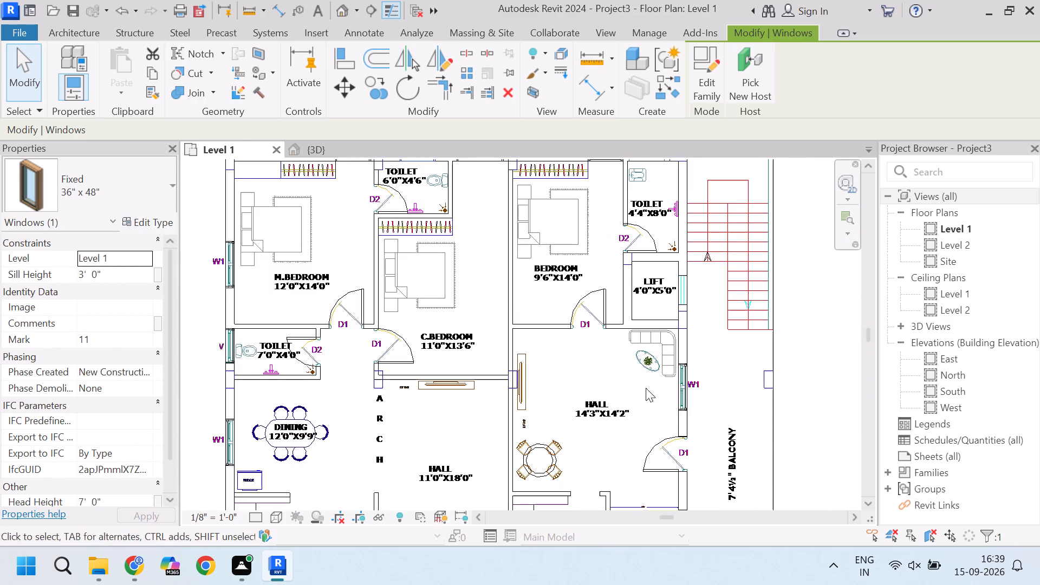
scroll(551, 342, "down", 3)
scroll(630, 431, "up", 4)
scroll(573, 341, "down", 4)
scroll(578, 464, "up", 3)
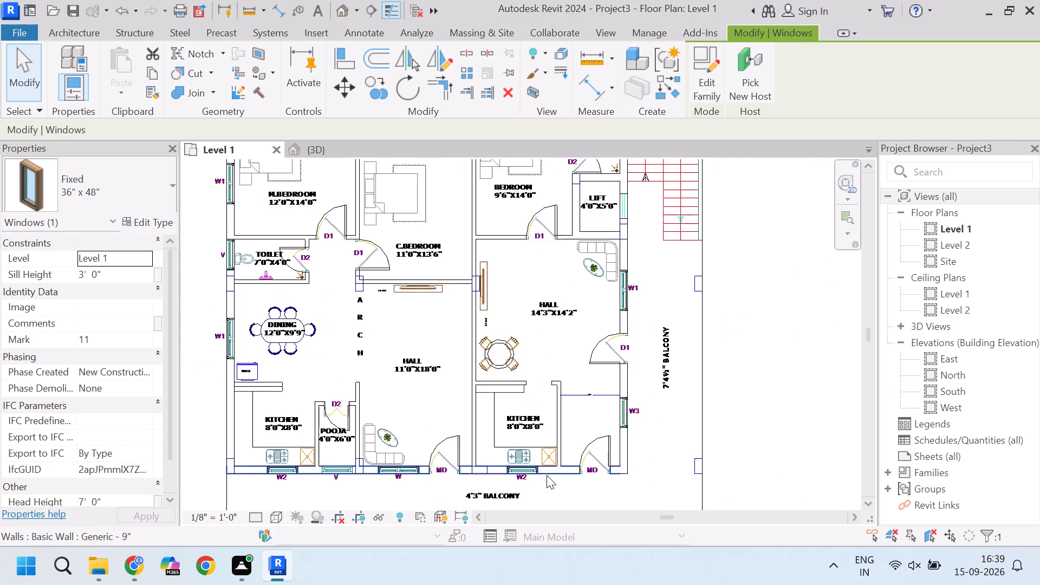
left_click(309, 476)
scroll(311, 474, "up", 4)
left_click(341, 495)
scroll(319, 473, "up", 5)
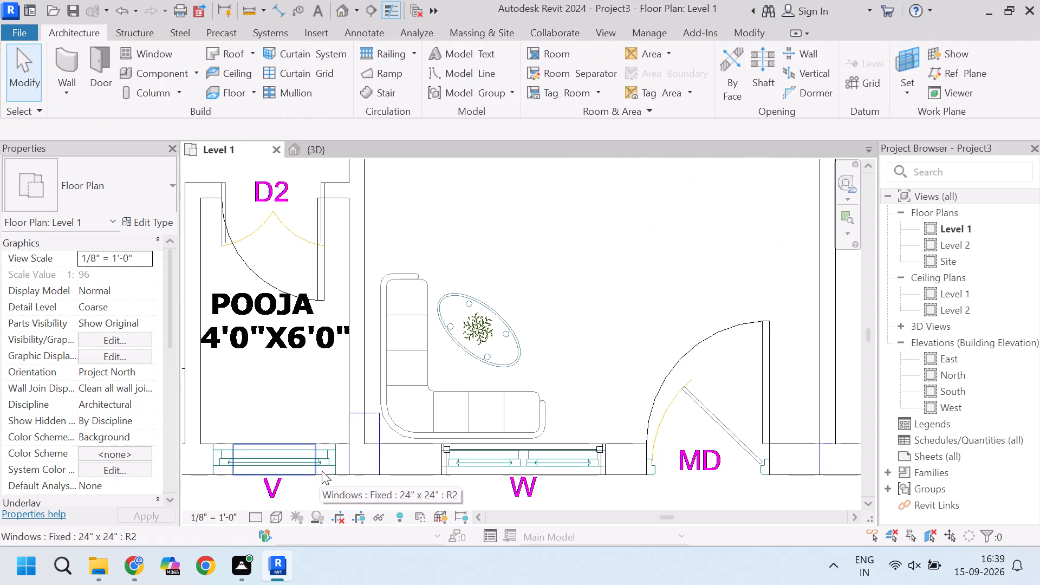
scroll(326, 466, "down", 3)
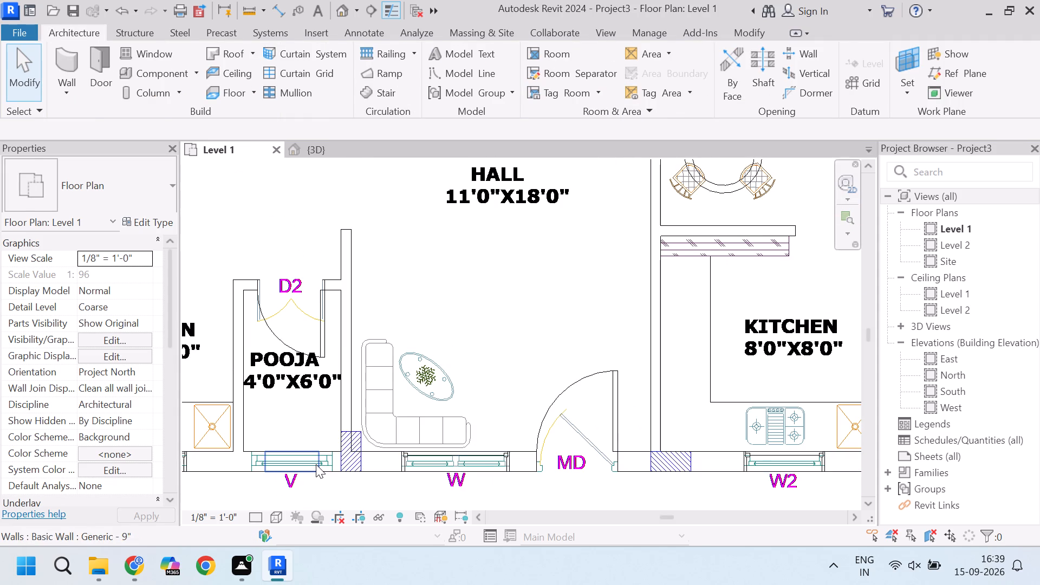
Review the window types available for the pooja room's V window.
left_click(316, 464)
scroll(312, 461, "up", 5)
scroll(406, 440, "down", 4)
scroll(330, 273, "down", 1)
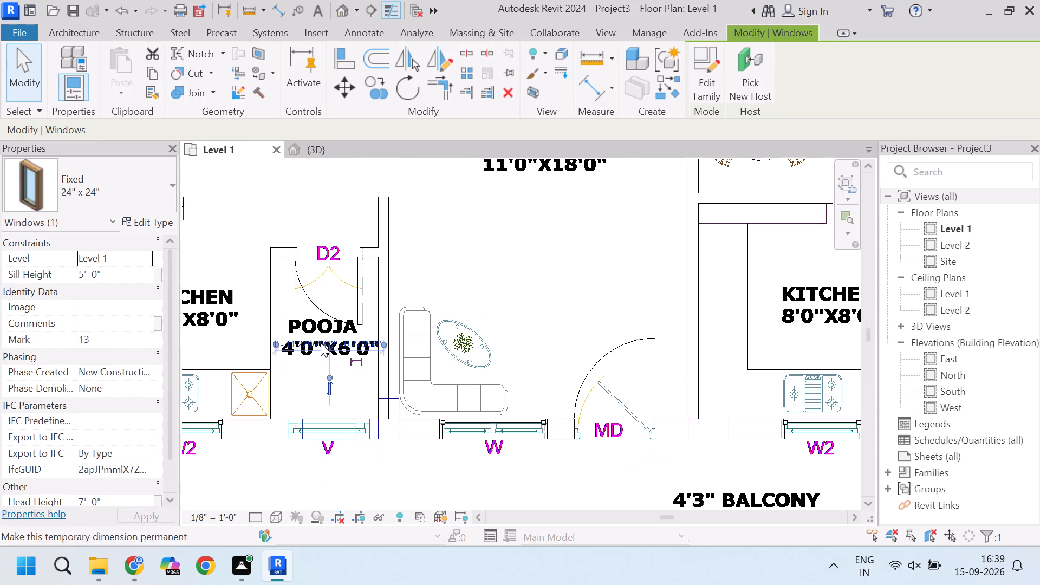
left_click(148, 198)
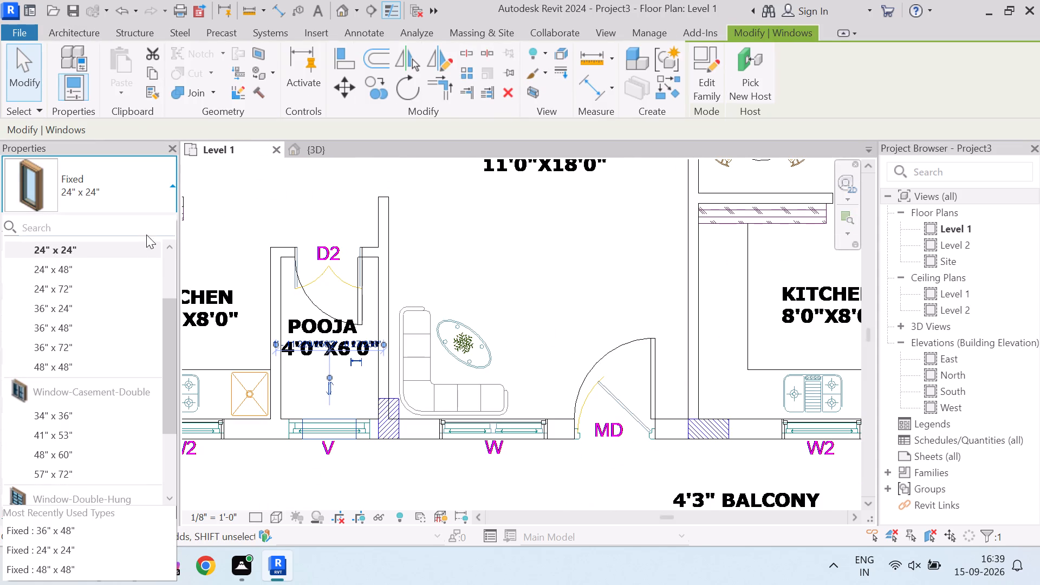
scroll(99, 351, "down", 2)
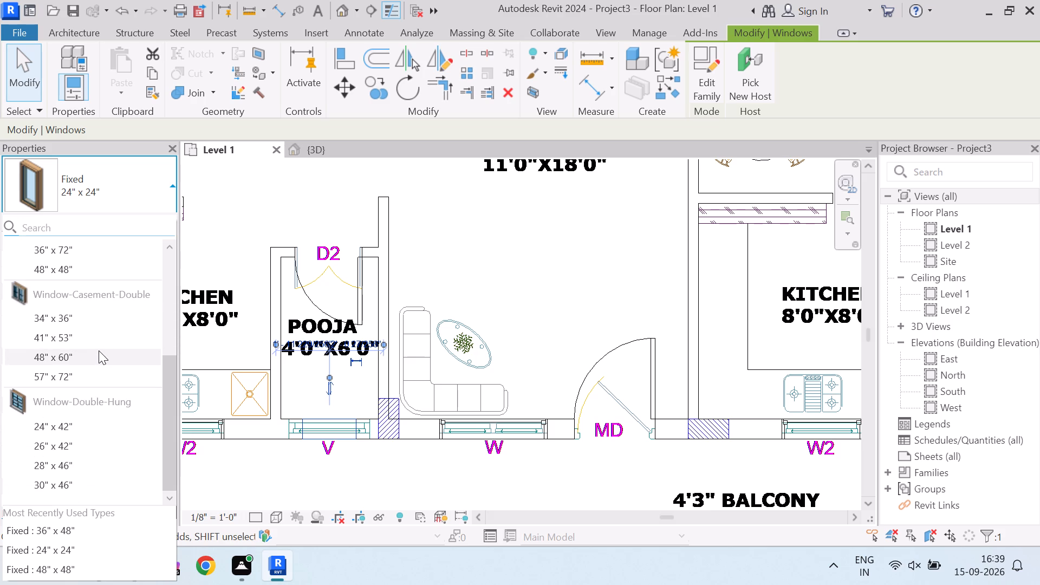
scroll(100, 350, "down", 3)
scroll(101, 349, "up", 4)
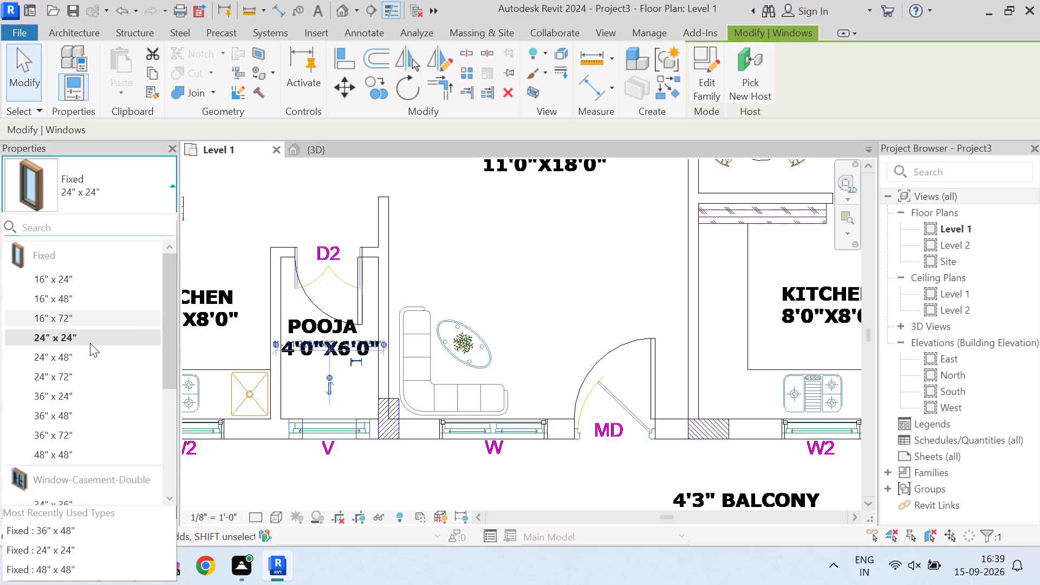
scroll(90, 349, "up", 1)
left_click(363, 384)
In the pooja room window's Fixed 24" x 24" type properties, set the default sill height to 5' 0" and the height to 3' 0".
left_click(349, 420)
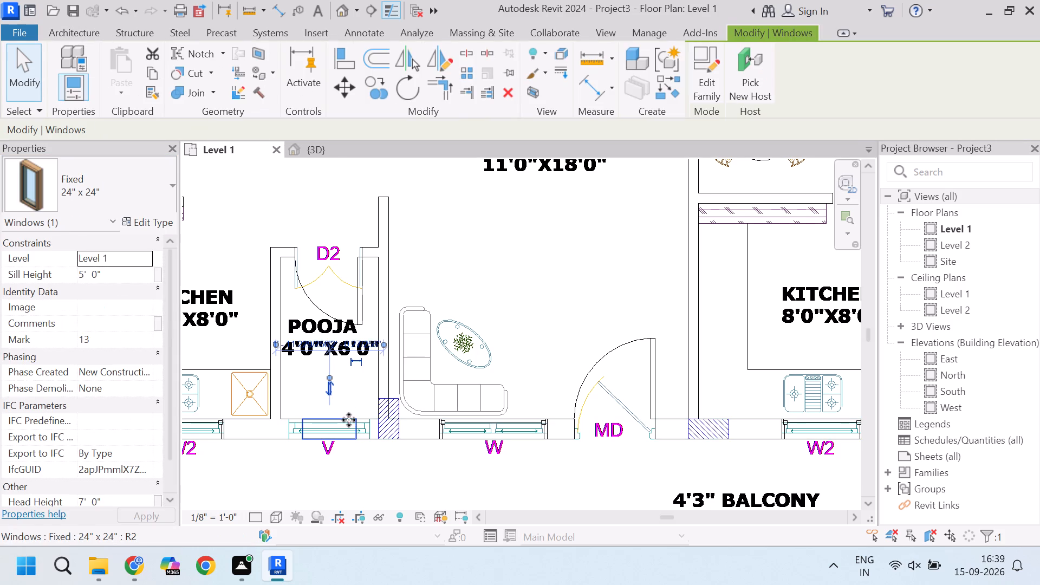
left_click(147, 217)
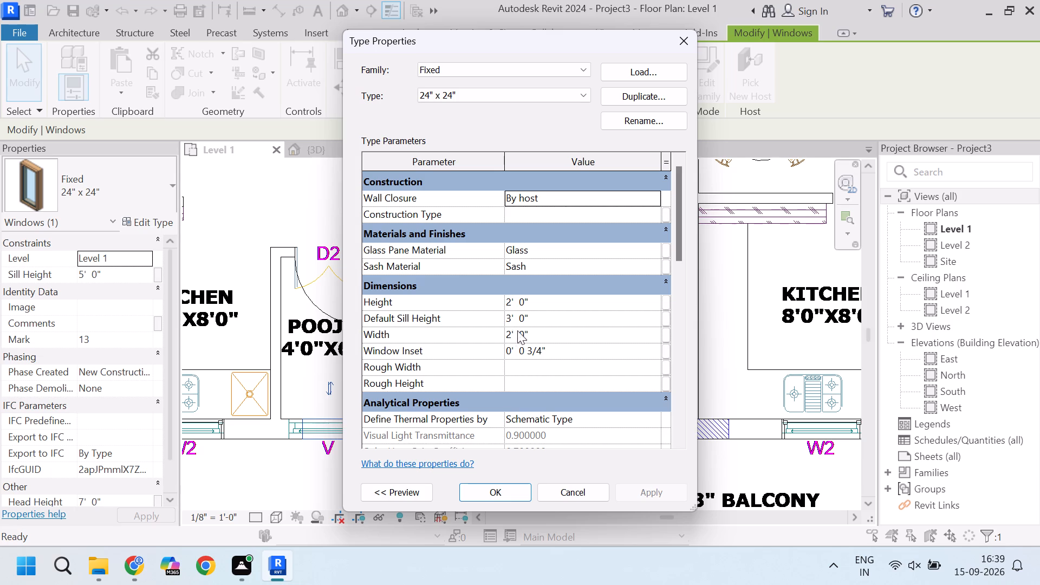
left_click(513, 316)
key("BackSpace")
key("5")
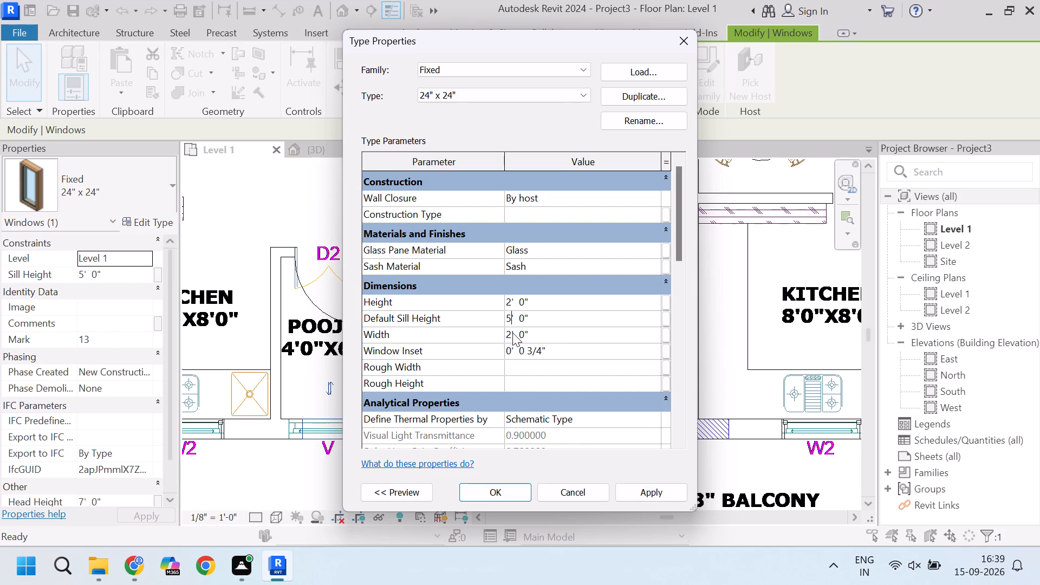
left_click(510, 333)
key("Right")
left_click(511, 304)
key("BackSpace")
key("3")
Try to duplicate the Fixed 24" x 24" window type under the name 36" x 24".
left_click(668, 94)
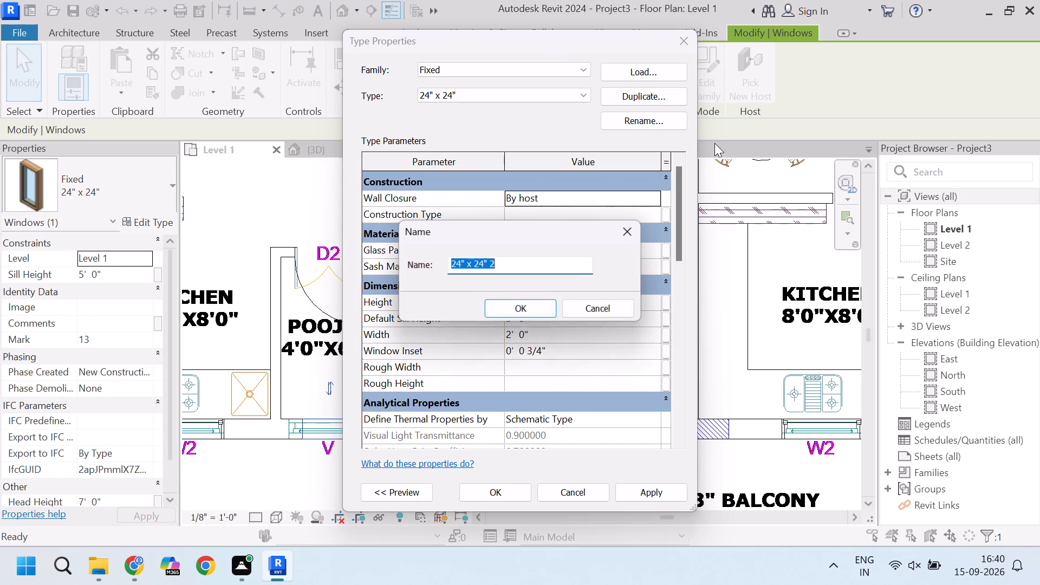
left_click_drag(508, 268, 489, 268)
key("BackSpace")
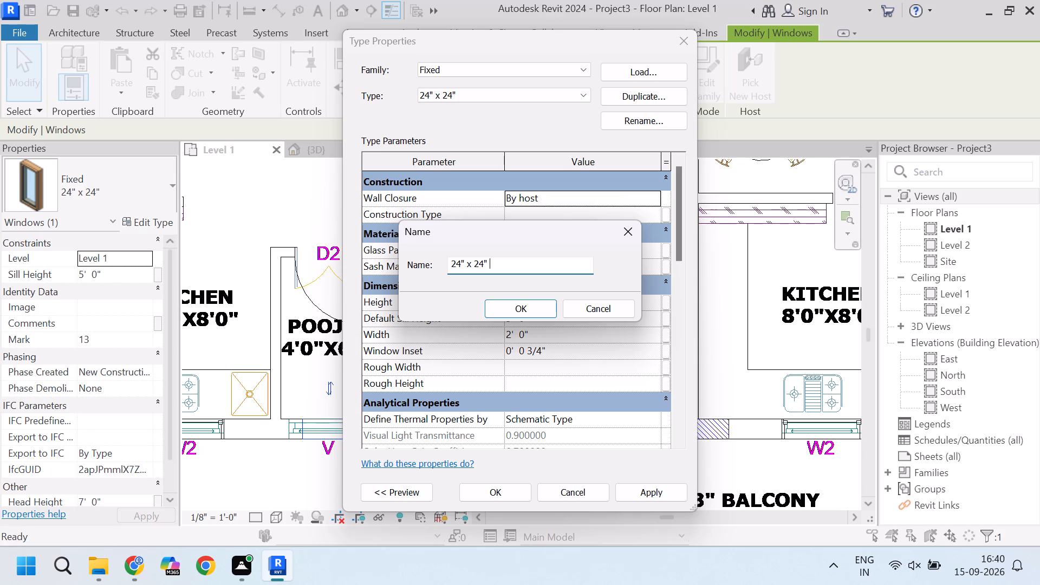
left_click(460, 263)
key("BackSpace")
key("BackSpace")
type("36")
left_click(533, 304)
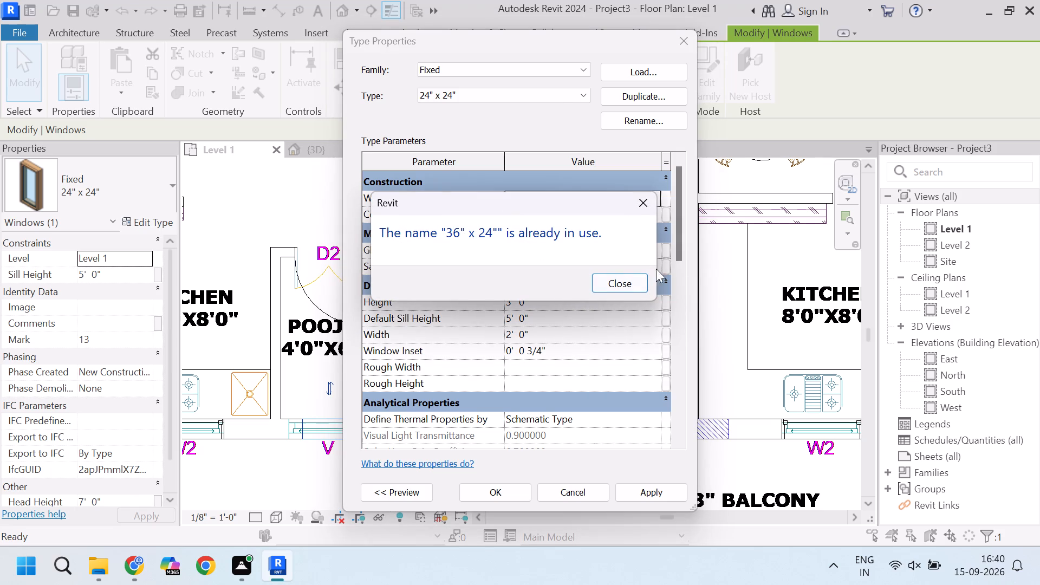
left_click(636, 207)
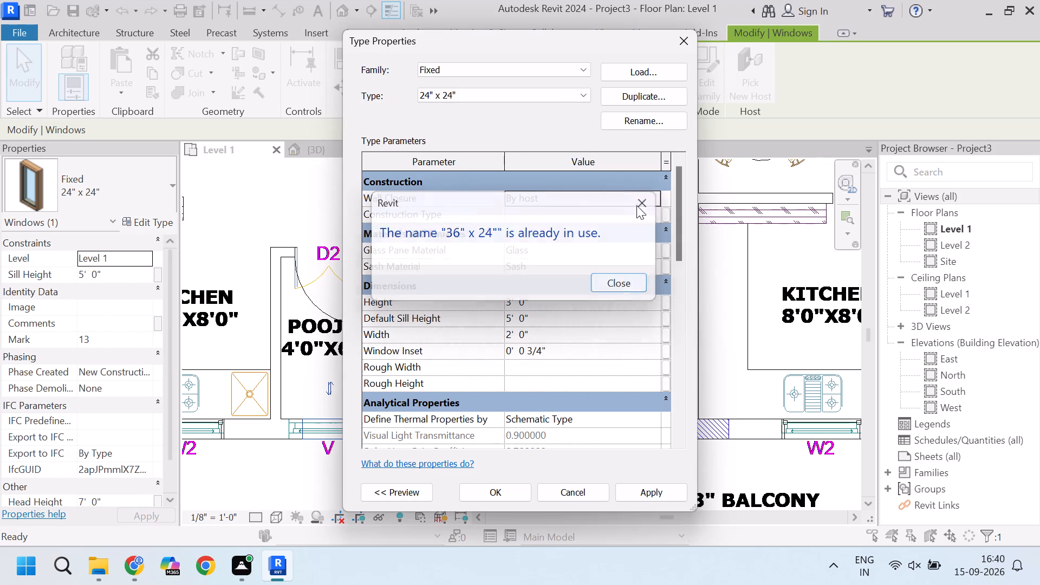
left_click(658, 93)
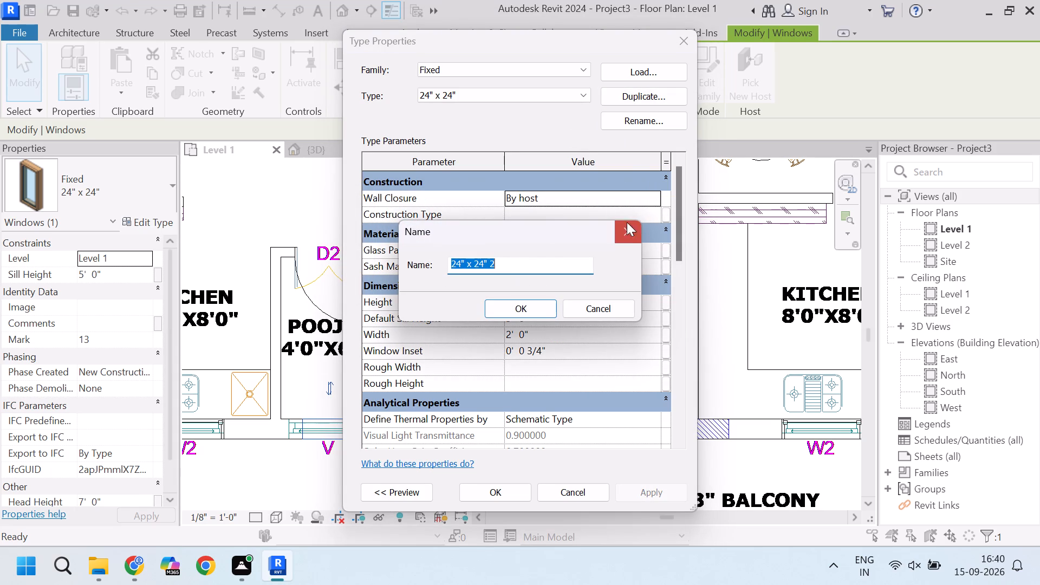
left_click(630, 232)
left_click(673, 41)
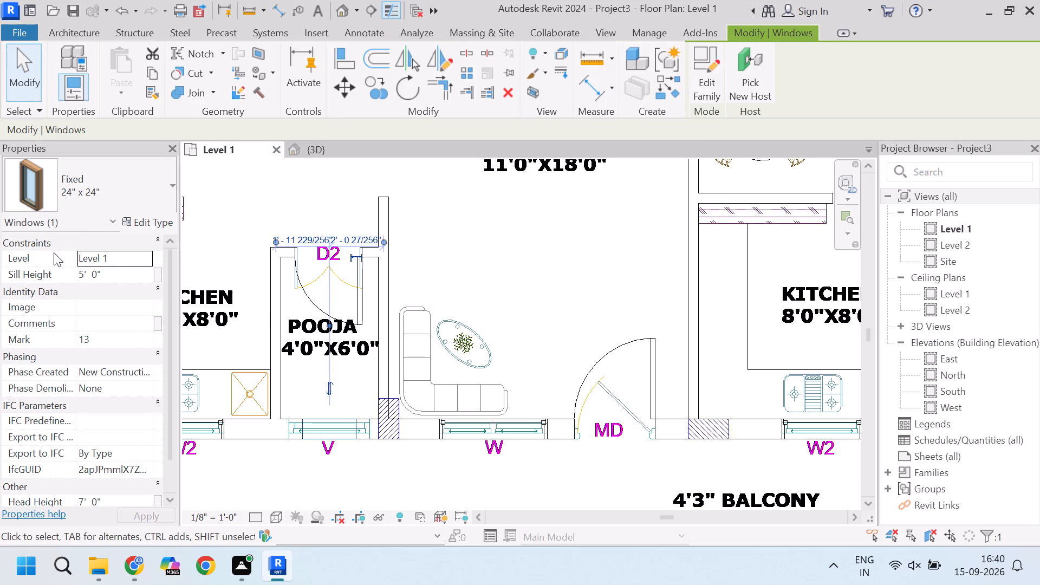
Change the pooja room's V window to the Fixed 36" x 24" type.
left_click(125, 189)
scroll(103, 287, "up", 1)
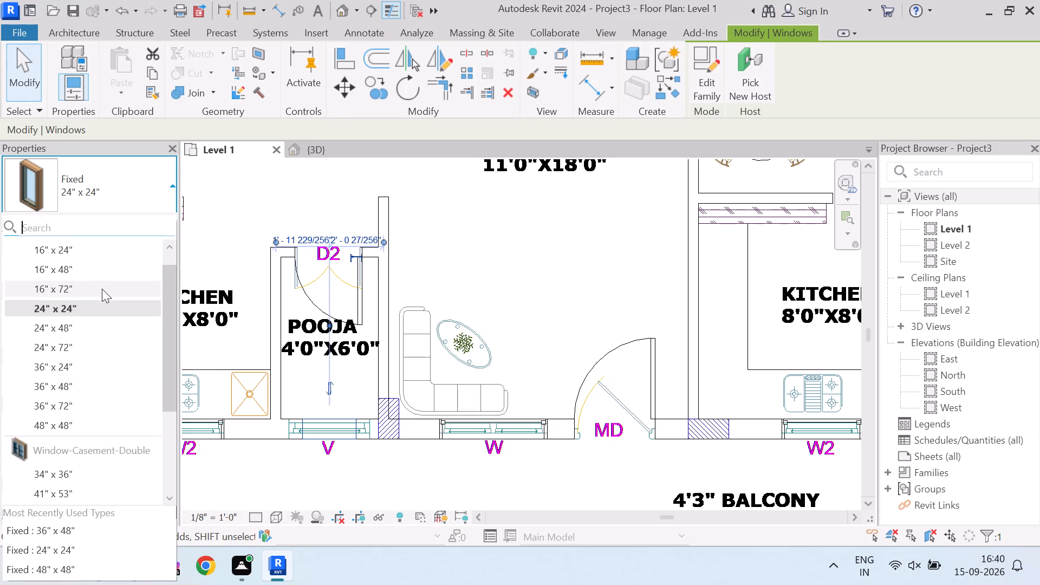
left_click(76, 369)
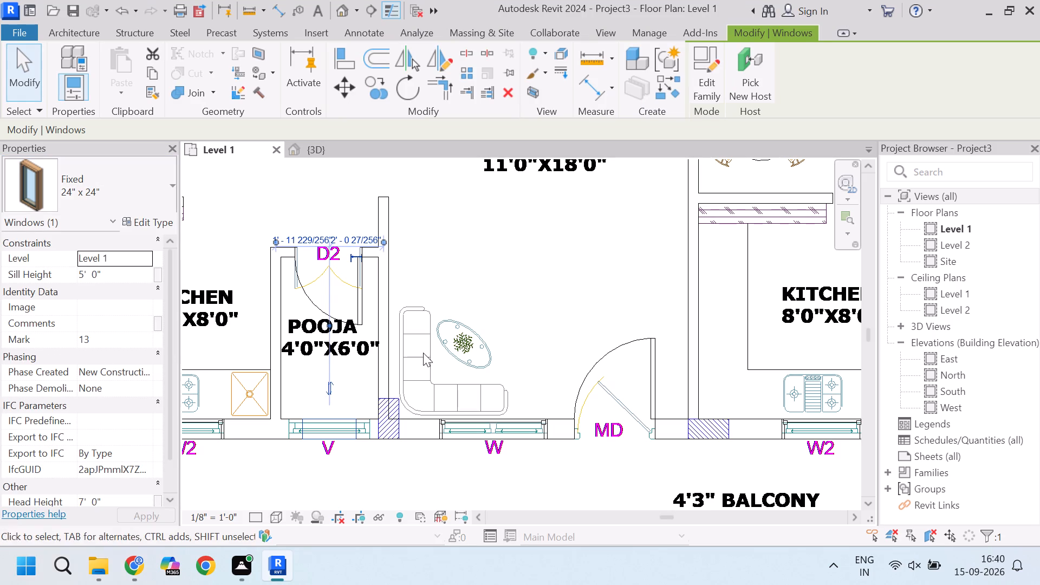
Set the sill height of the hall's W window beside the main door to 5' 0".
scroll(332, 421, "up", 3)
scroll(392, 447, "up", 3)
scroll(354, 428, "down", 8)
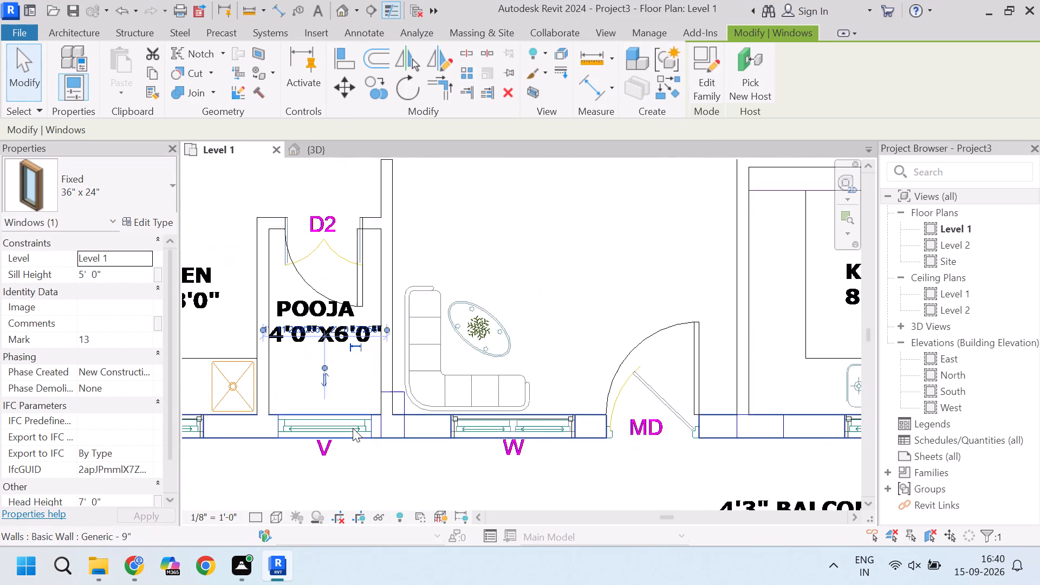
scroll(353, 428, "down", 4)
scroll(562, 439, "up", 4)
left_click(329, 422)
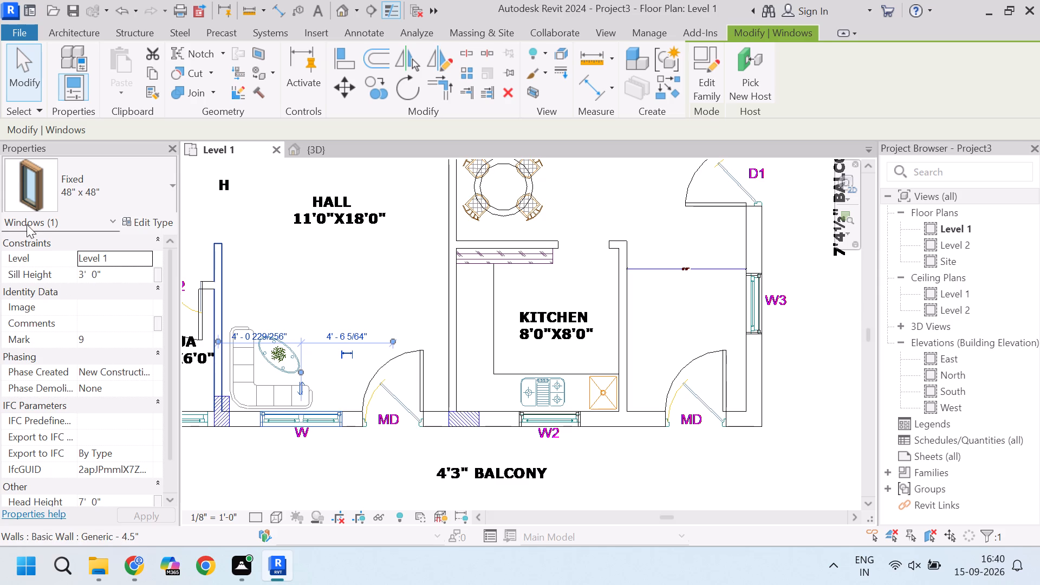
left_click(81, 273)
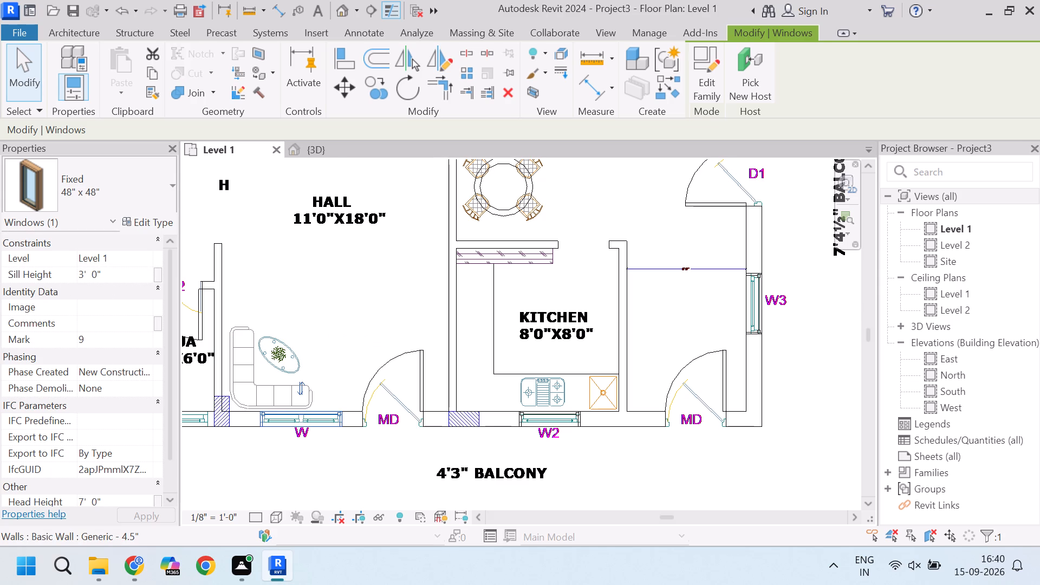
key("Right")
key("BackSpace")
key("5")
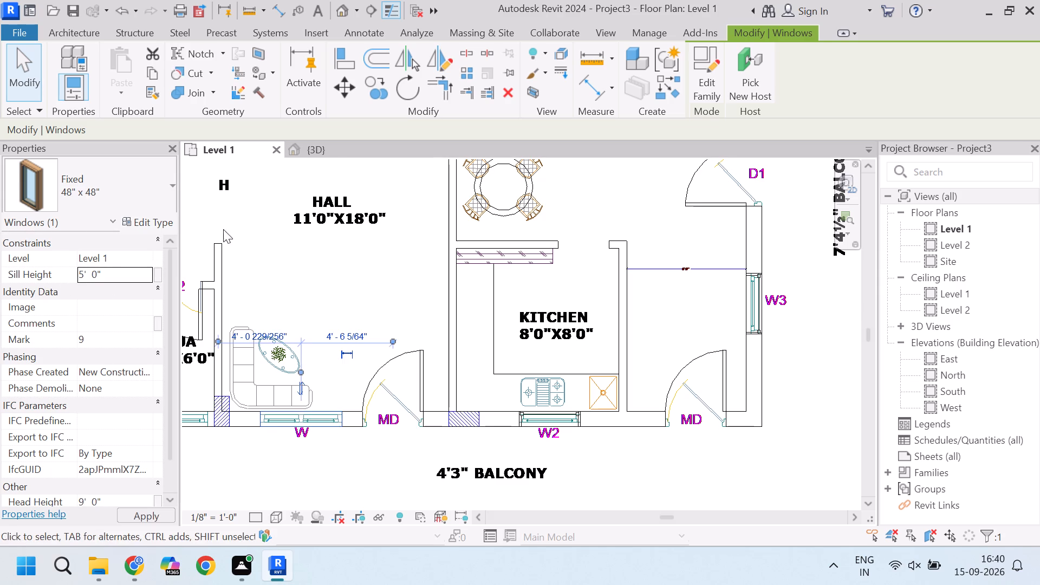
Examine the hall's W window in the 3D view against the neighbouring windows and door, and compare it with the Level 1 plan.
left_click(336, 158)
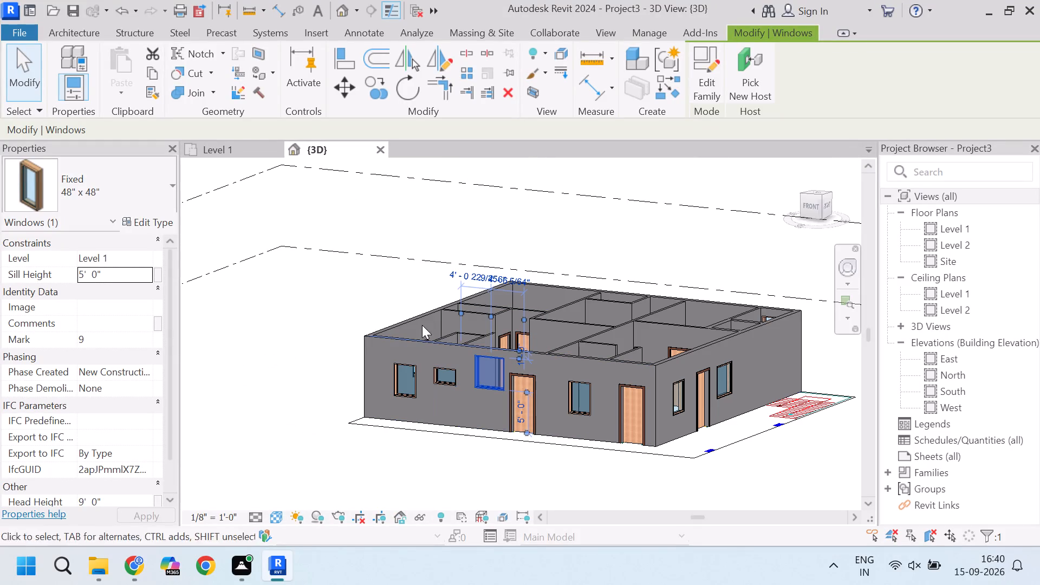
left_click(342, 286)
scroll(626, 391, "up", 3)
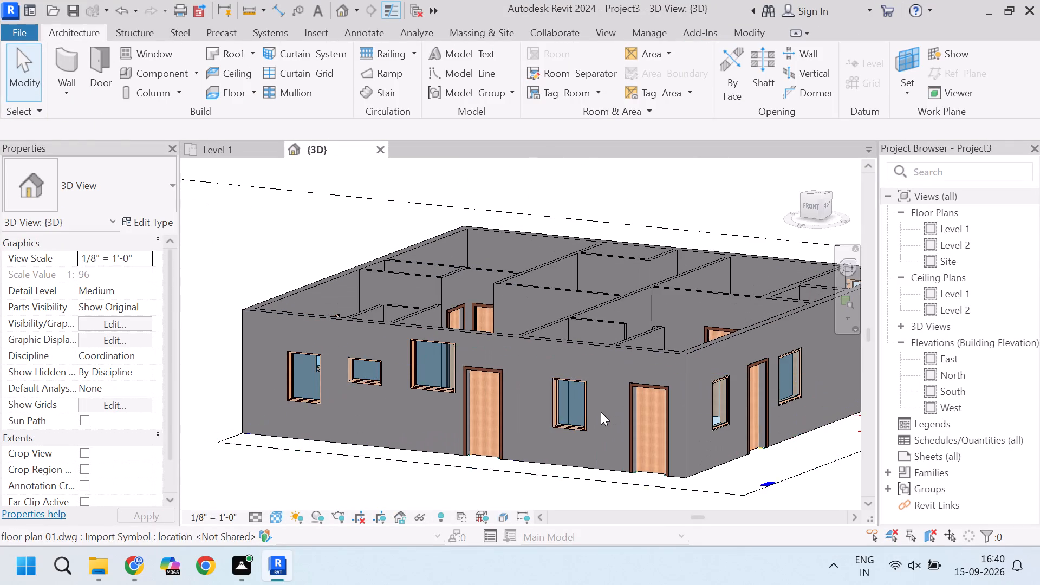
scroll(601, 412, "up", 2)
scroll(402, 339, "up", 3)
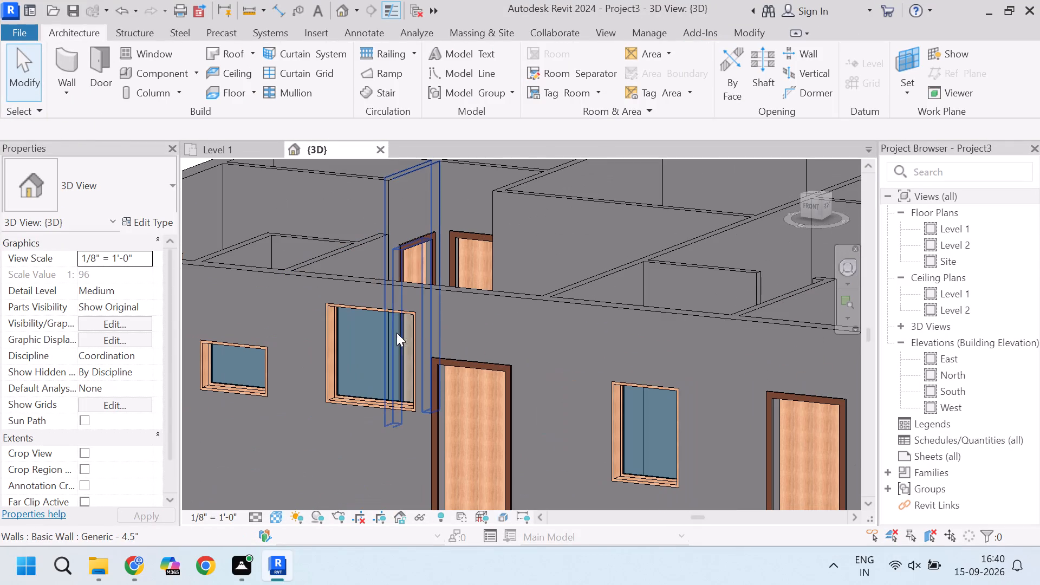
left_click(411, 332)
left_click(227, 145)
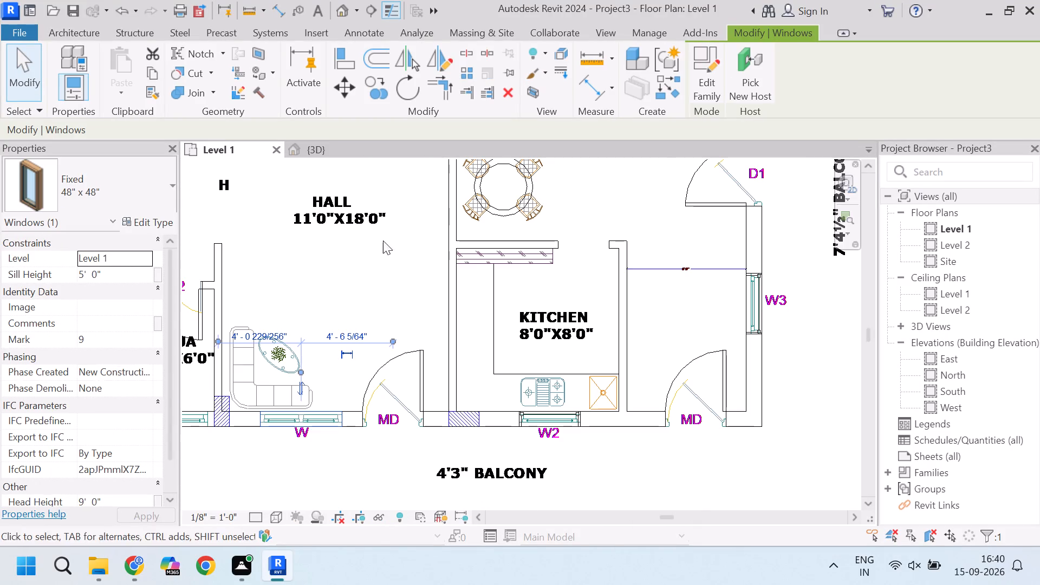
scroll(550, 388, "down", 2)
scroll(365, 375, "up", 3)
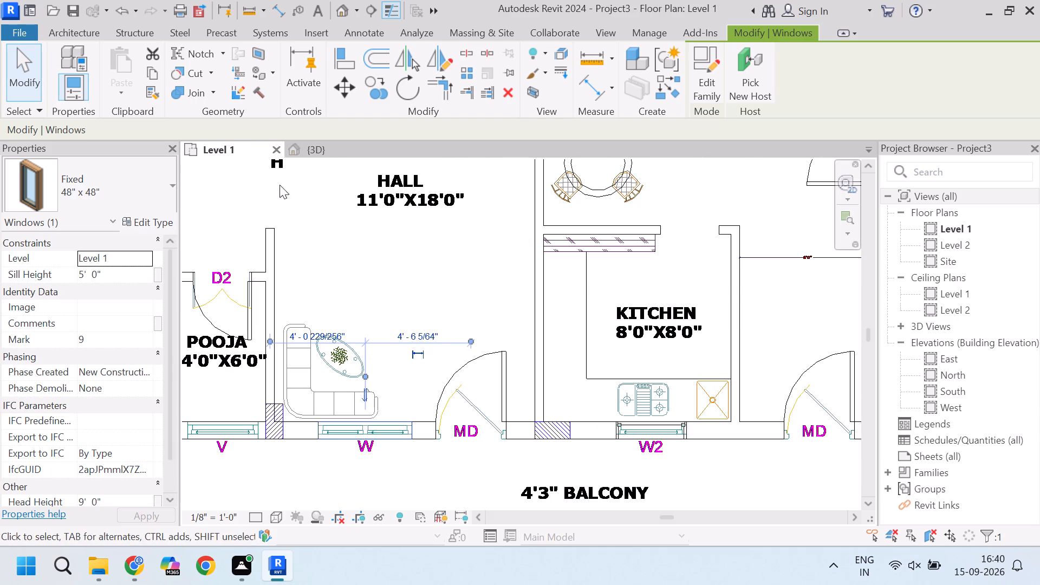
left_click(328, 155)
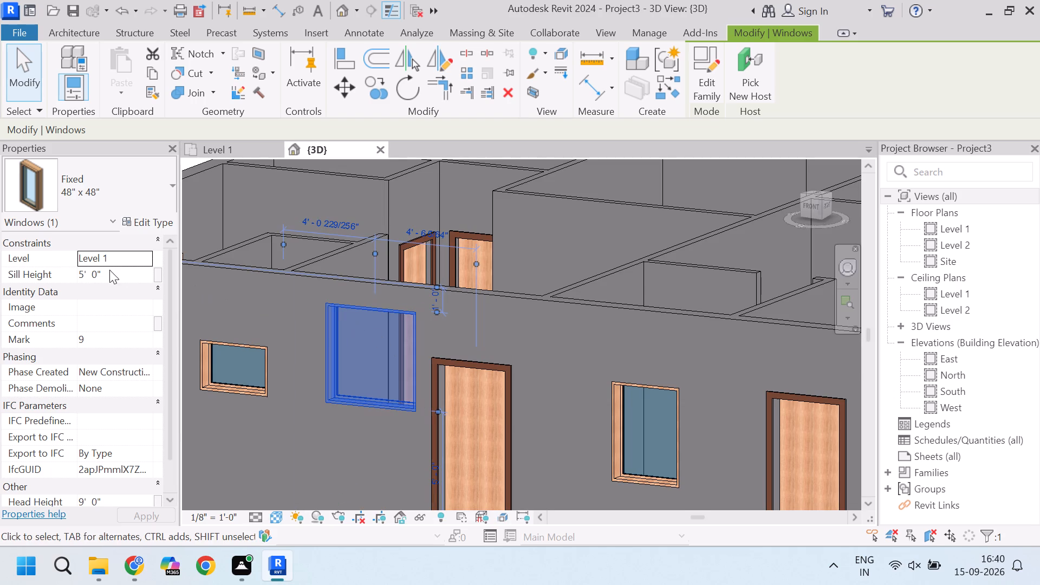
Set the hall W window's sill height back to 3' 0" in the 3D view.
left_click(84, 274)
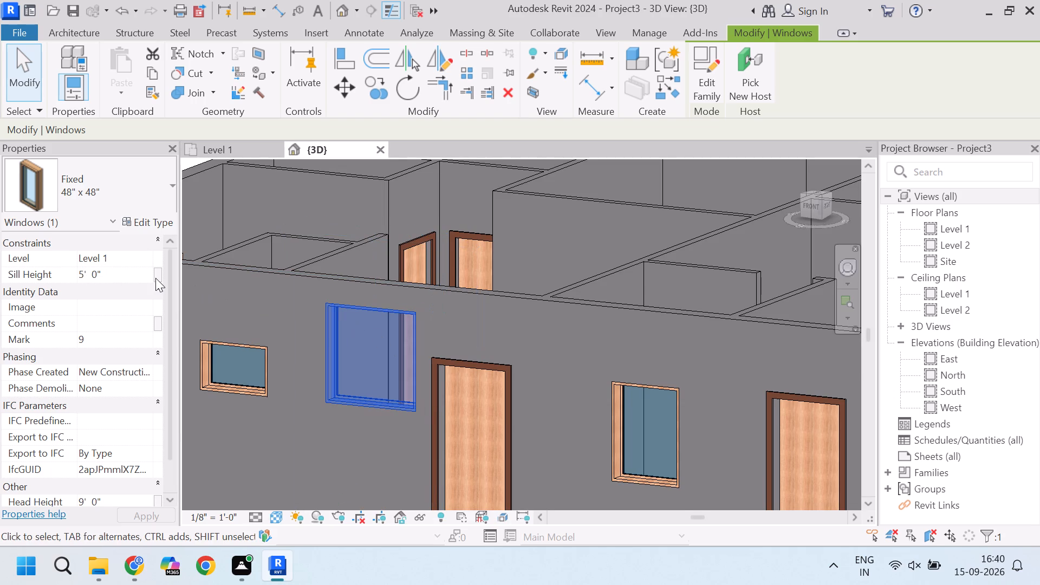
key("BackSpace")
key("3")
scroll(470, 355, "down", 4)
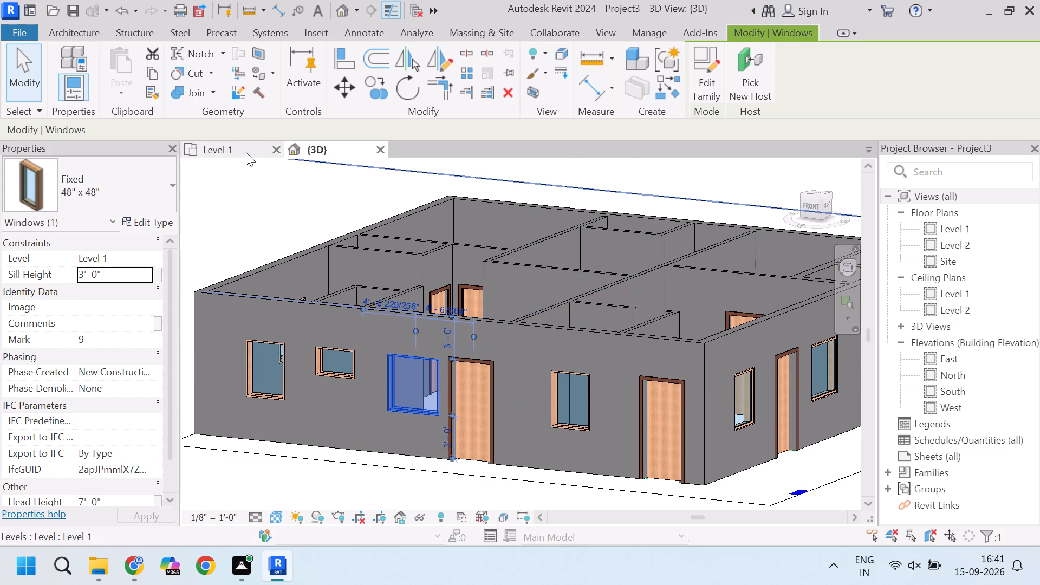
On the Level 1 plan, set the sill height of the 8'0"X8'0" kitchen's W2 window beside the hall's main door to 5' 0".
left_click(246, 152)
scroll(424, 342, "down", 4)
scroll(528, 383, "up", 4)
scroll(582, 393, "up", 2)
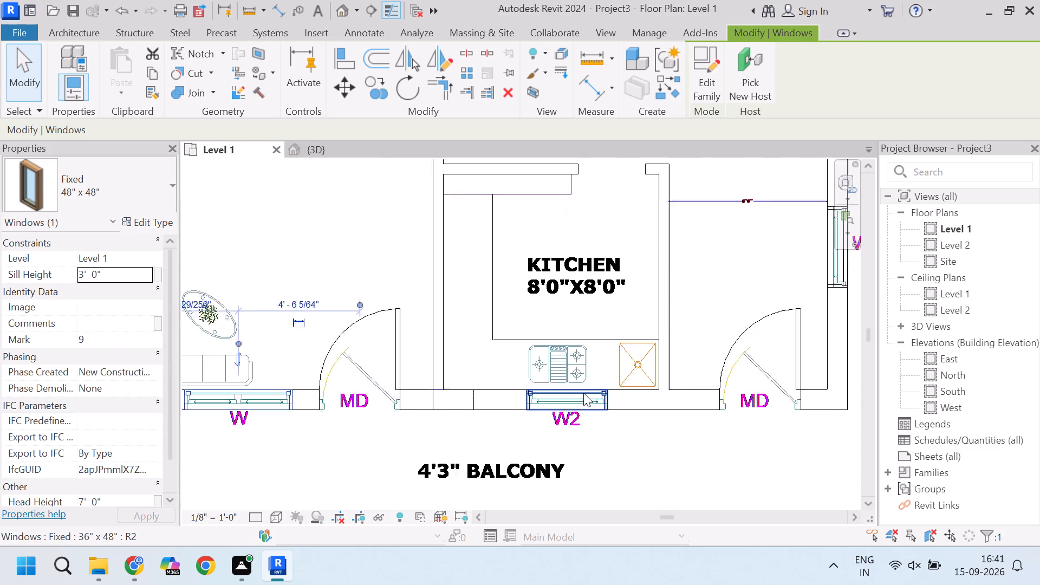
left_click(603, 402)
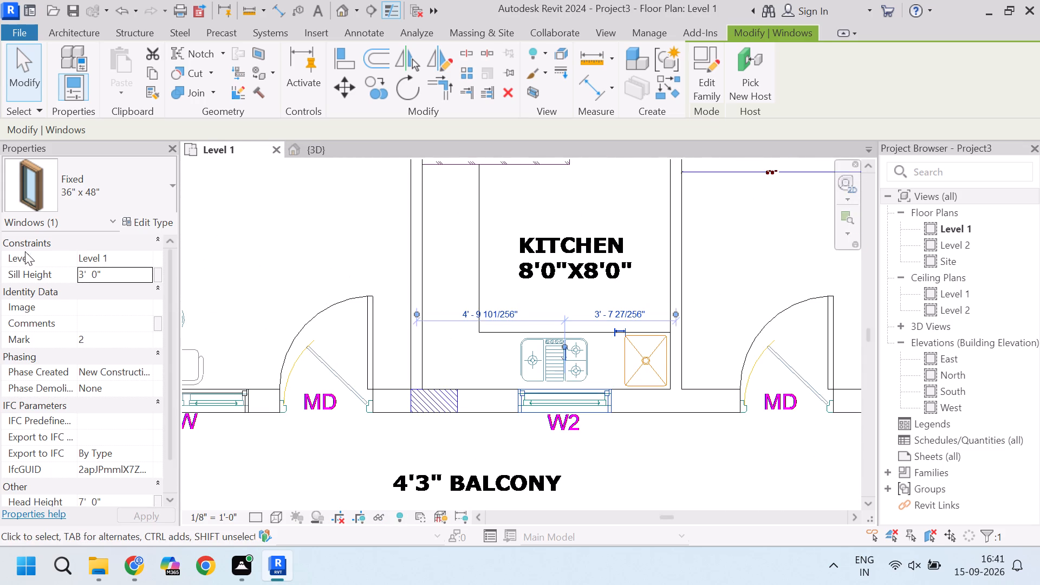
left_click(80, 274)
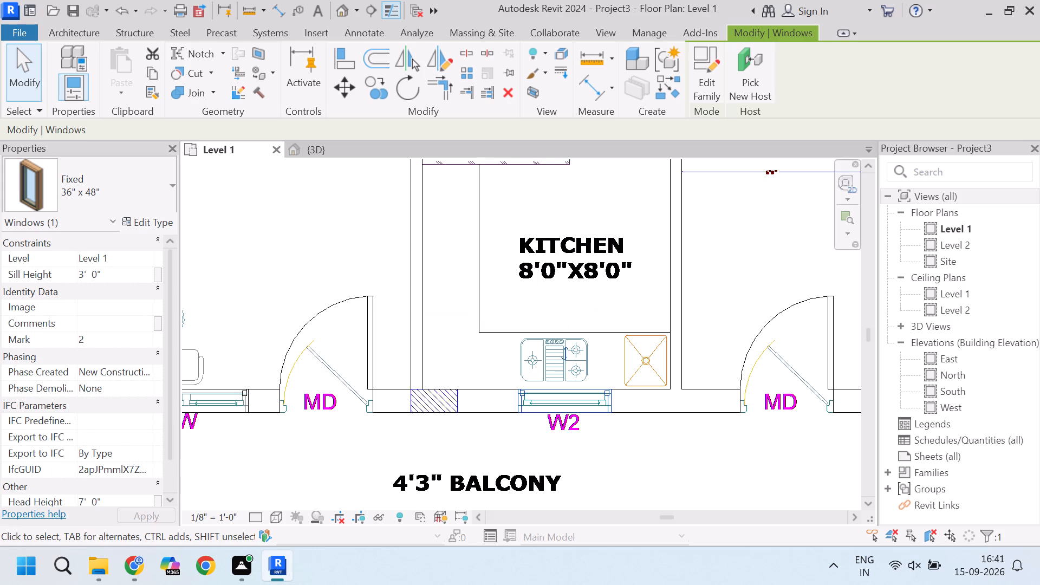
key("Right")
key("BackSpace")
key("5")
scroll(612, 412, "up", 4)
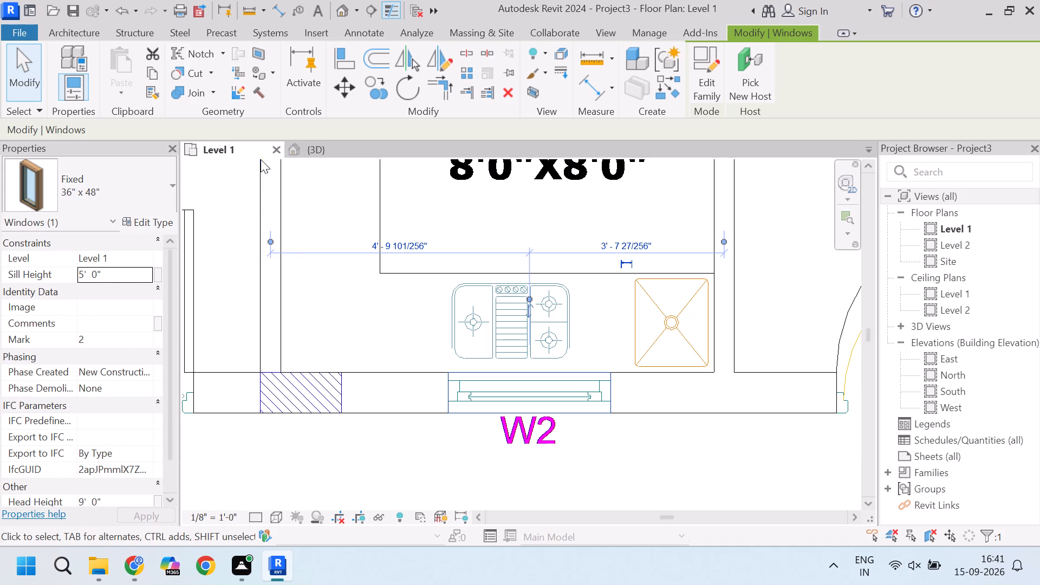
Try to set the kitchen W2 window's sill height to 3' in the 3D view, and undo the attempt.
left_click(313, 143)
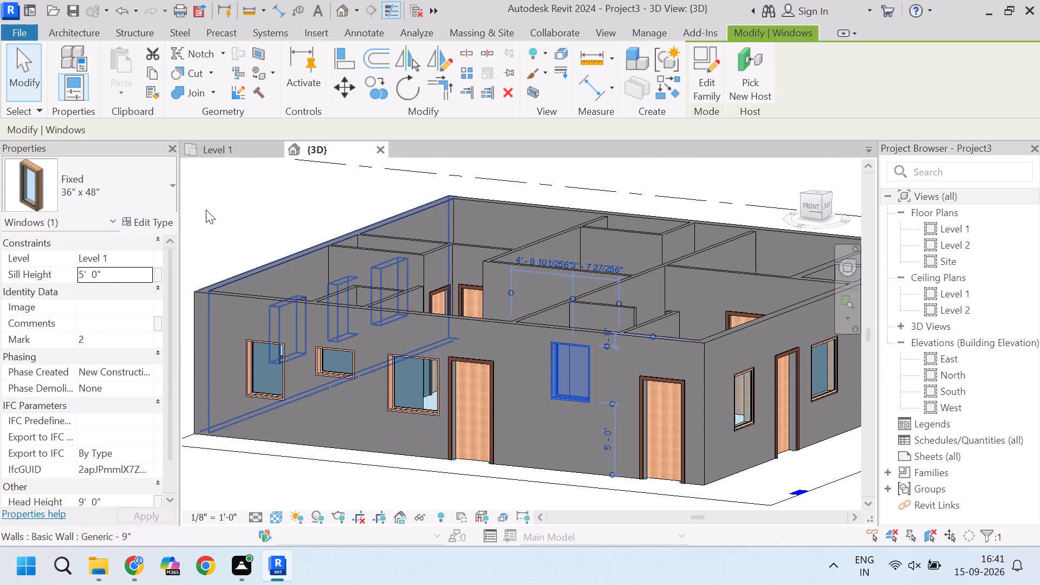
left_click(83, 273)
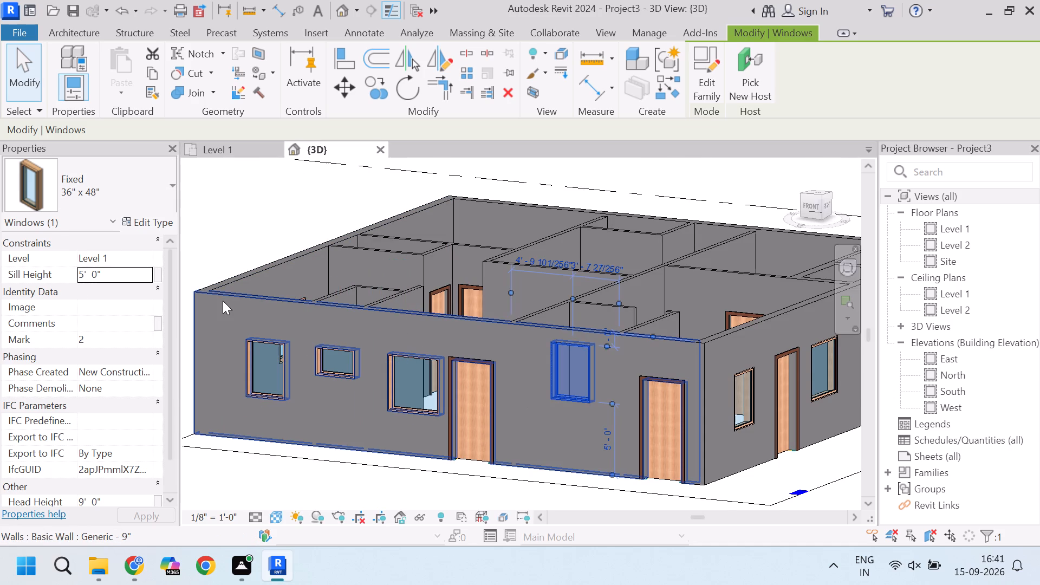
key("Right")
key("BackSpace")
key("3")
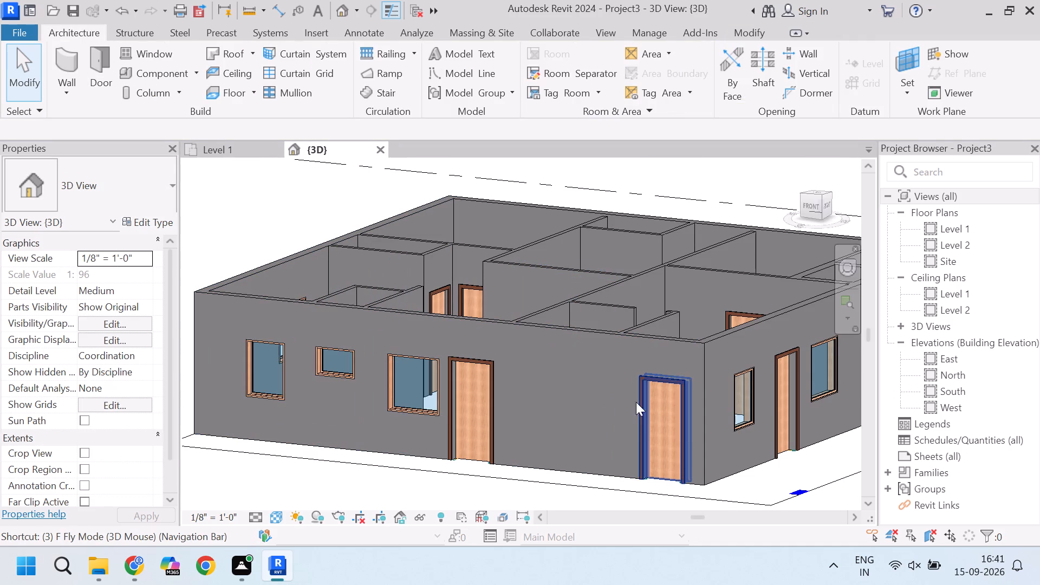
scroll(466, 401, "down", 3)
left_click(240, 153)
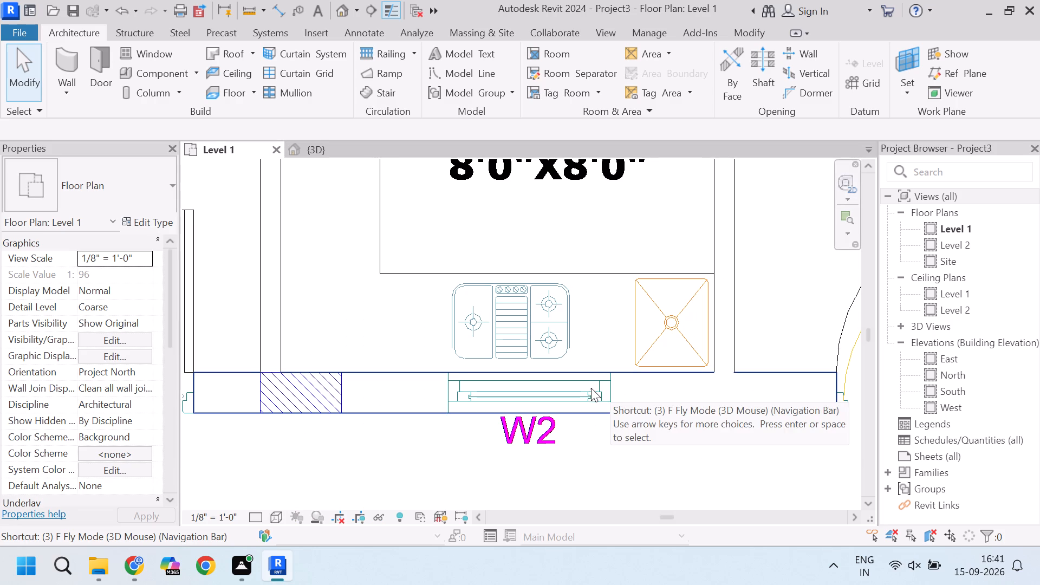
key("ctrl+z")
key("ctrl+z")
Set the sill height of the 8'0"X8'0" kitchen's W2 window to 3' 0" on the Level 1 plan.
left_click(606, 391)
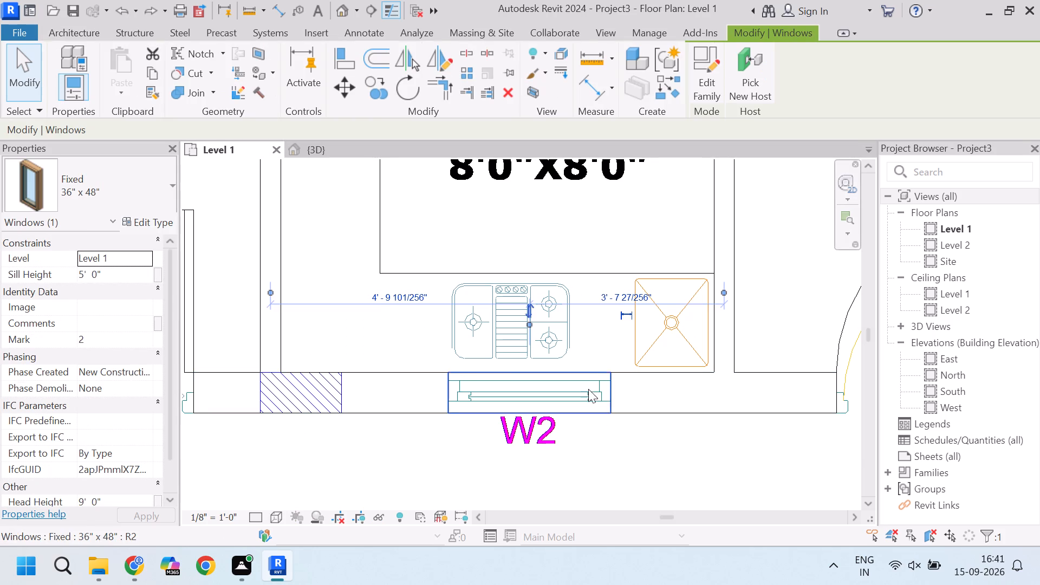
left_click(83, 275)
key("BackSpace")
key("3")
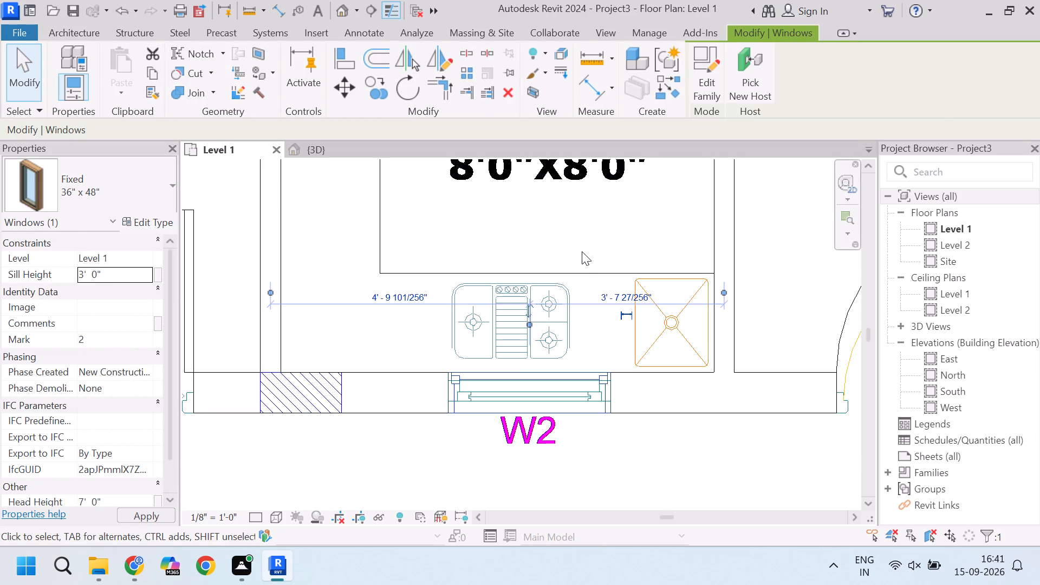
left_click(581, 252)
Check the type and sill height of the W3 window facing the 7'4½" balcony, beside the kitchen.
scroll(594, 393, "down", 3)
scroll(528, 396, "up", 4)
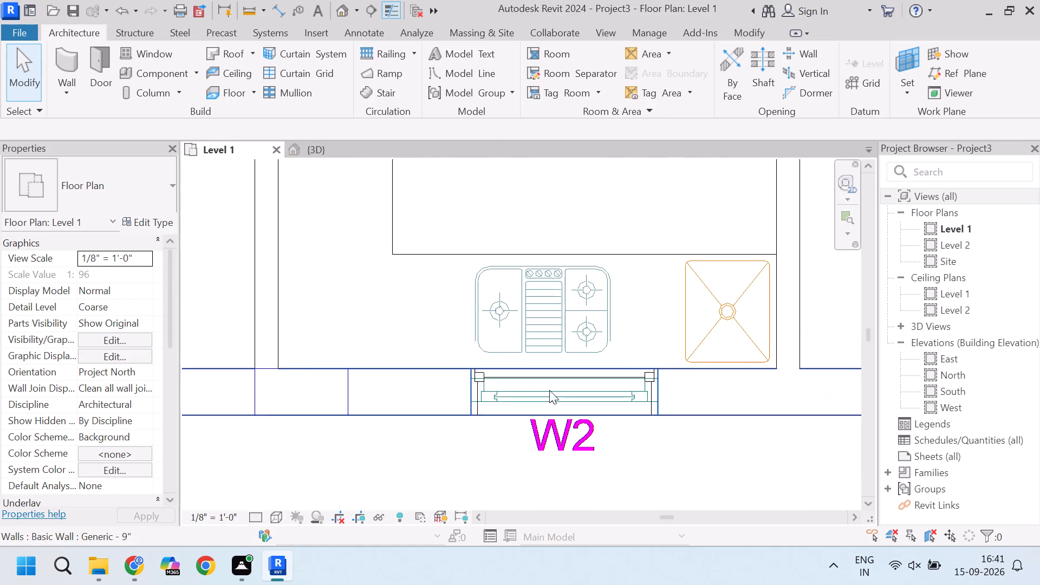
scroll(446, 386, "down", 7)
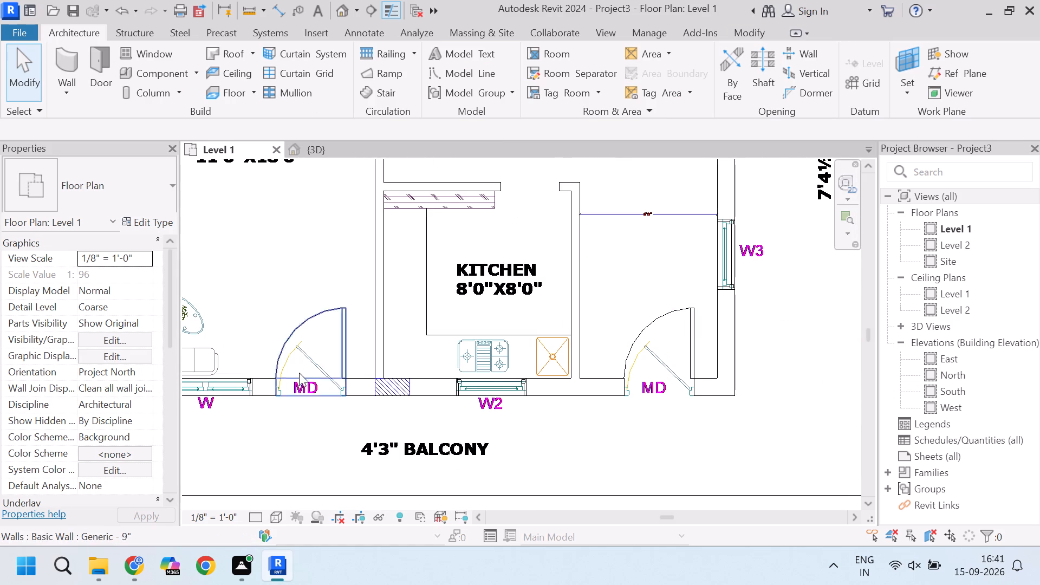
scroll(272, 394, "down", 3)
scroll(349, 401, "down", 3)
scroll(485, 288, "up", 4)
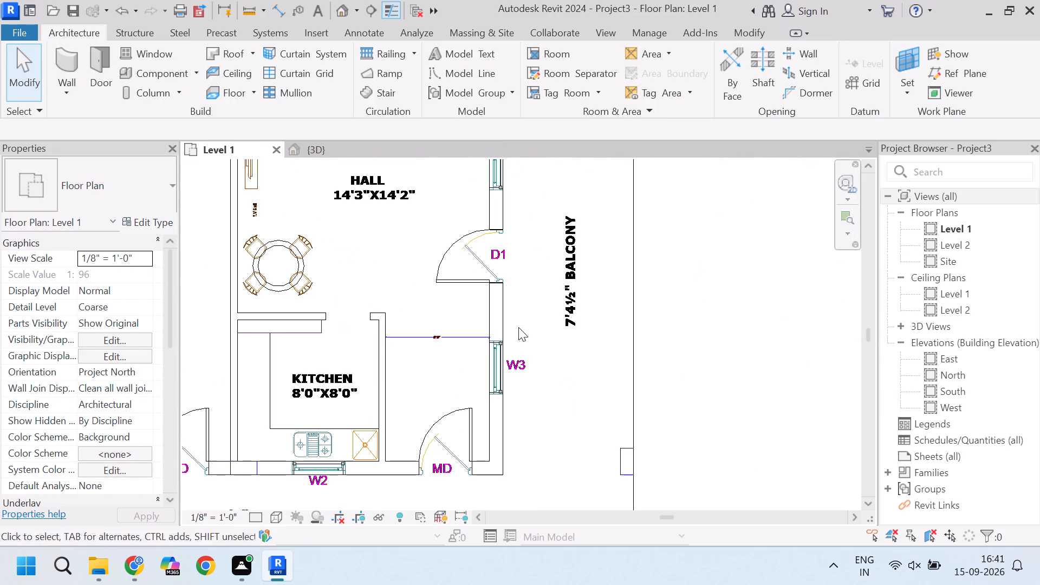
left_click(508, 362)
scroll(529, 404, "down", 4)
scroll(485, 302, "up", 4)
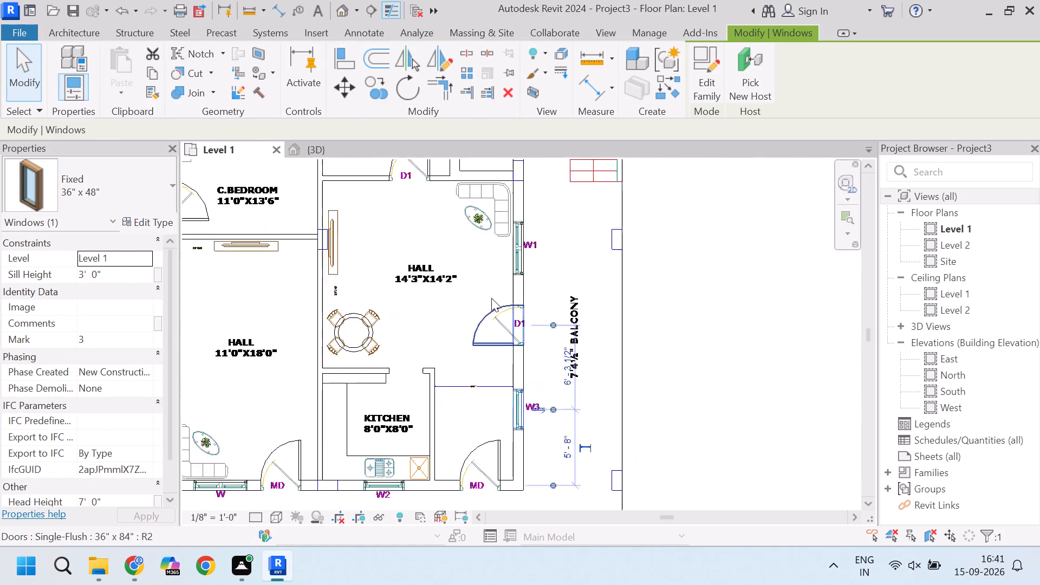
Change the V window of the 4'4"X8'0" toilet to the Fixed 36" x 24" type.
scroll(544, 314, "down", 8)
scroll(528, 220, "up", 9)
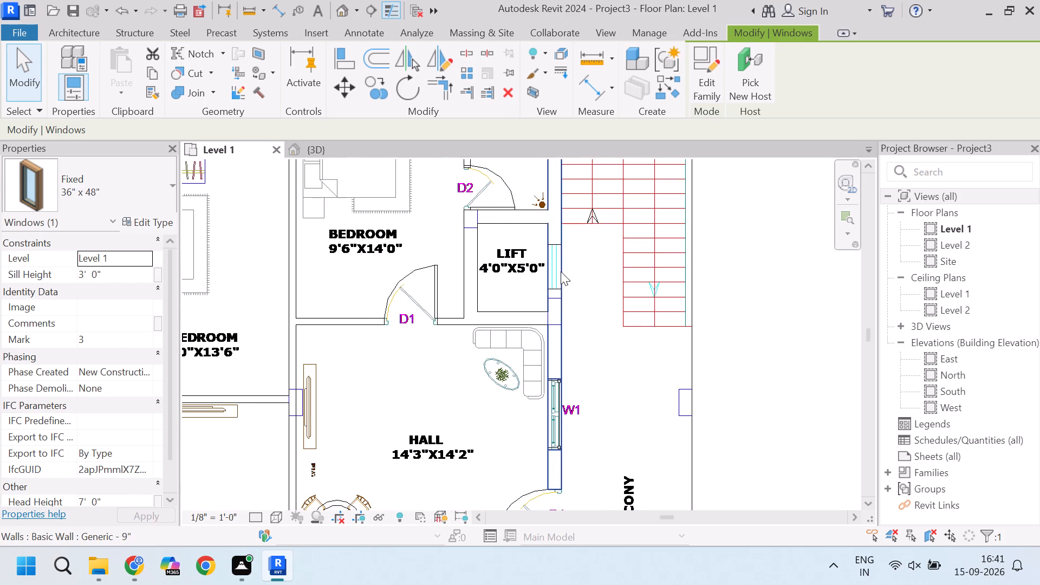
scroll(569, 310, "down", 5)
scroll(516, 179, "up", 4)
left_click(530, 177)
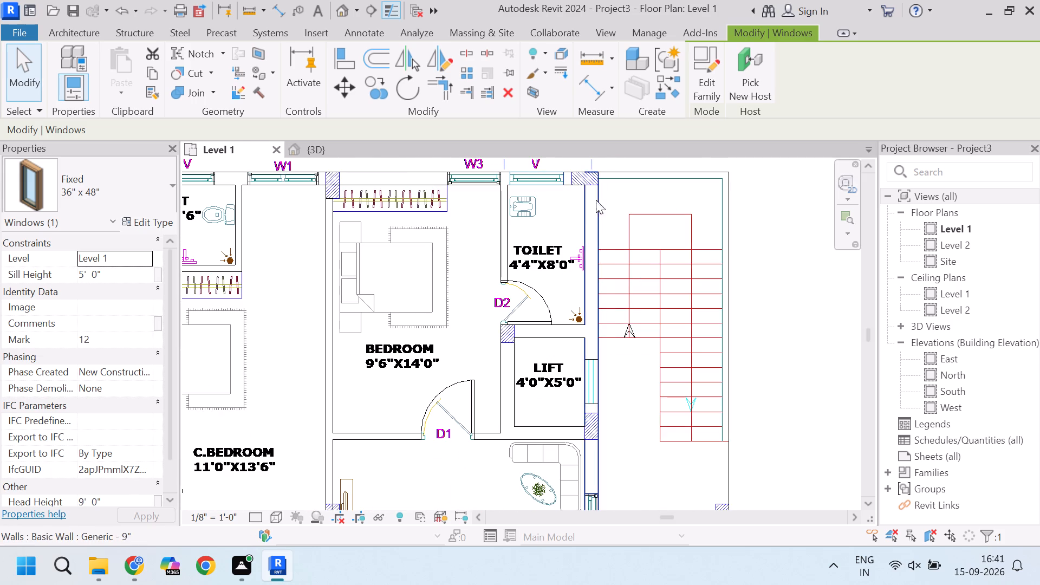
left_click(148, 199)
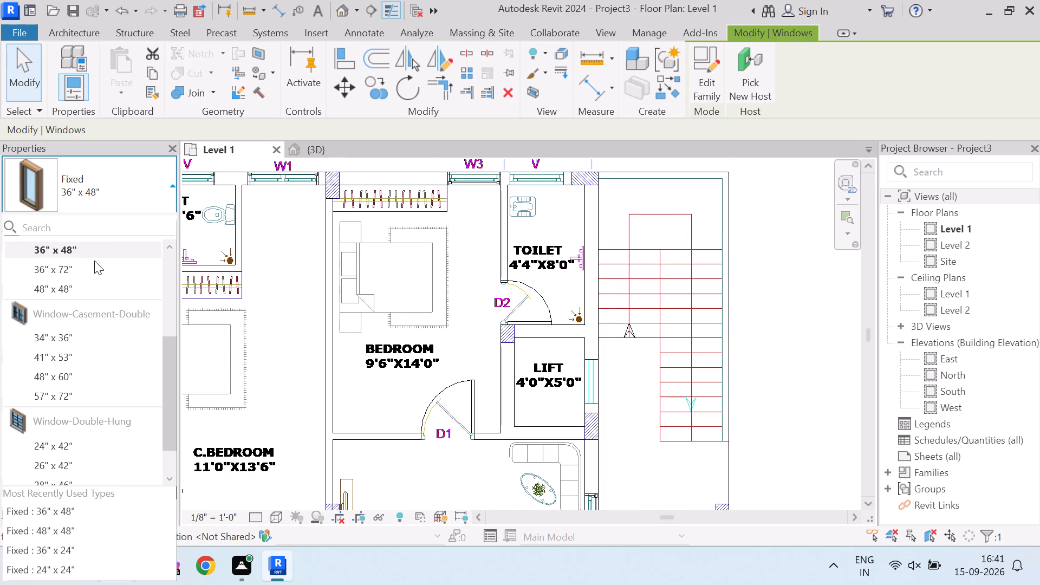
scroll(92, 281, "up", 1)
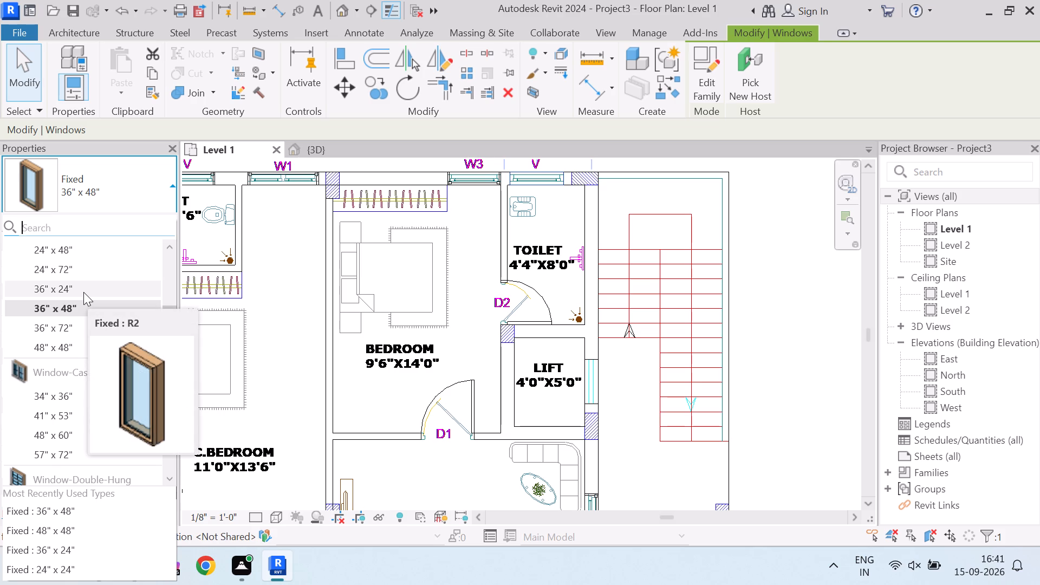
left_click(83, 292)
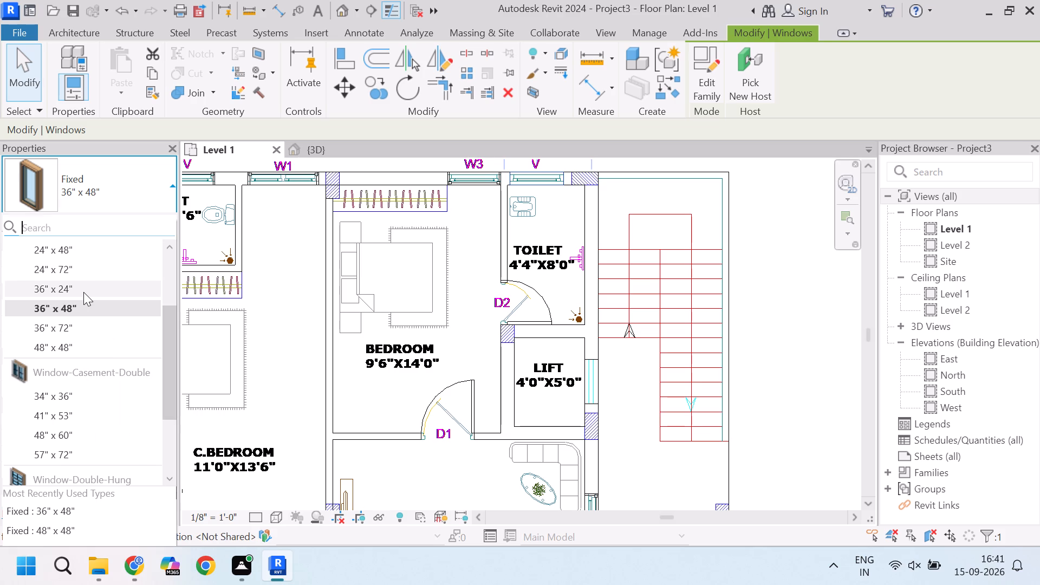
Change the 6'0"X4'6" toilet's V window to the Fixed 36" x 24" type and set its sill height to 5' 0".
scroll(517, 172, "up", 3)
middle_click_drag(534, 194, 602, 298)
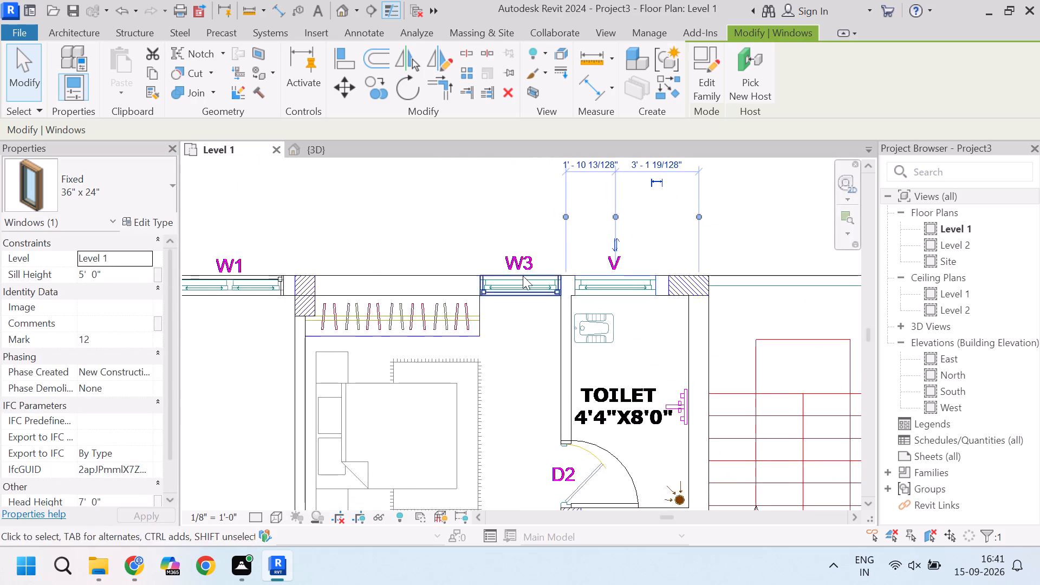
scroll(580, 283, "down", 2)
scroll(375, 288, "down", 3)
scroll(260, 279, "up", 4)
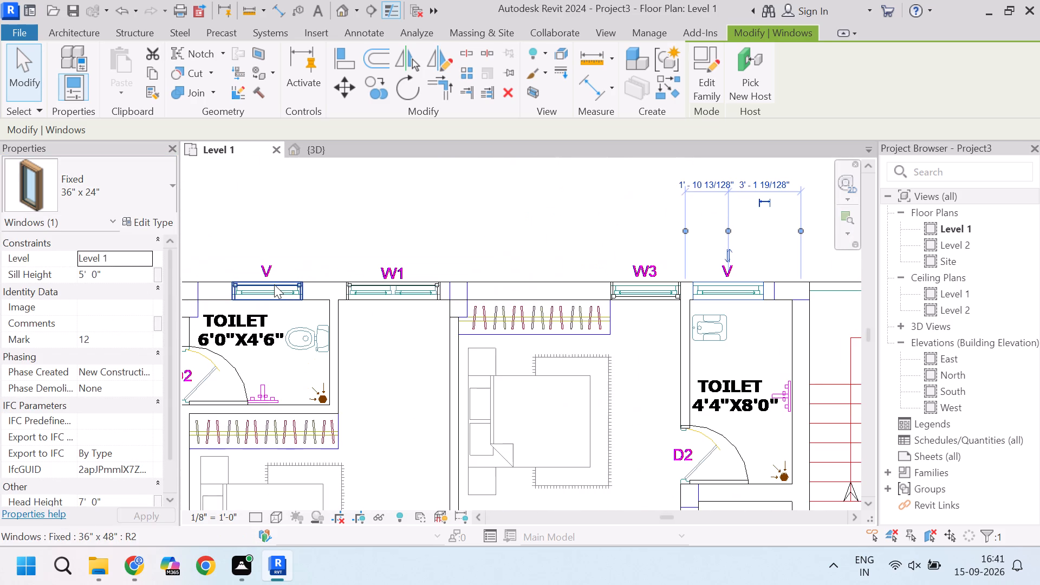
left_click(274, 284)
scroll(282, 288, "up", 1)
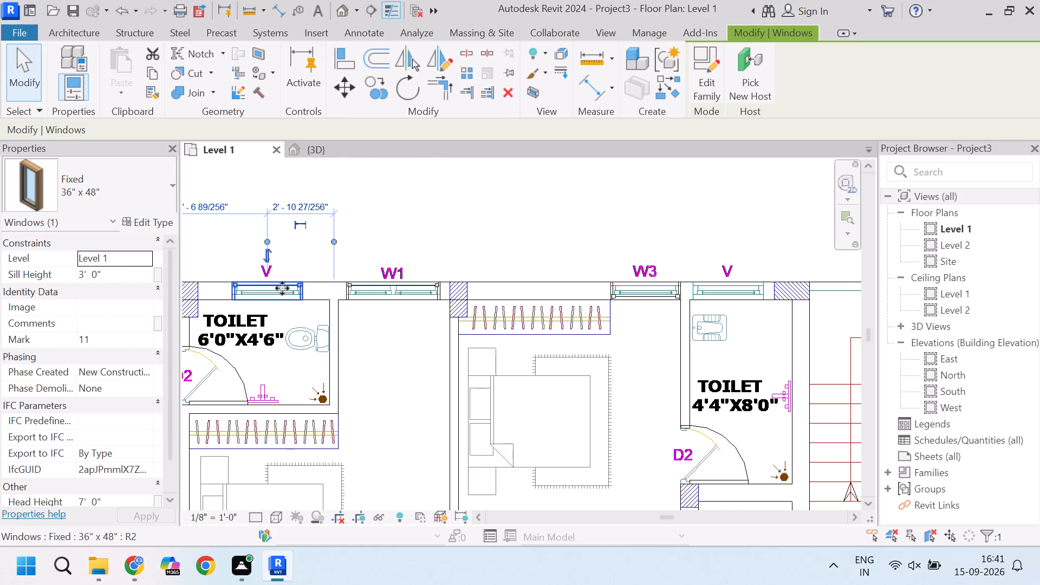
scroll(282, 288, "up", 1)
left_click(154, 190)
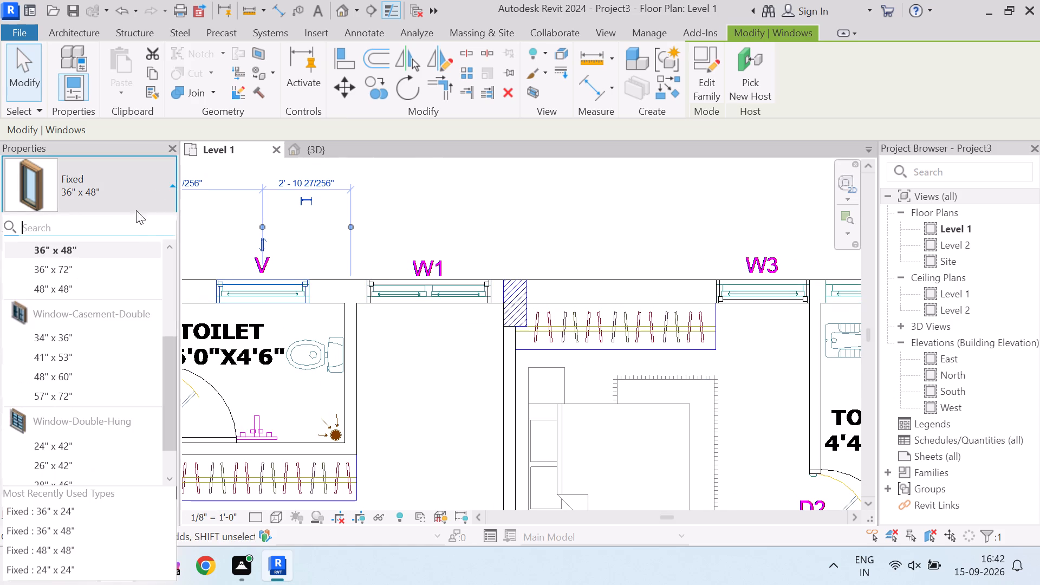
scroll(76, 285, "up", 2)
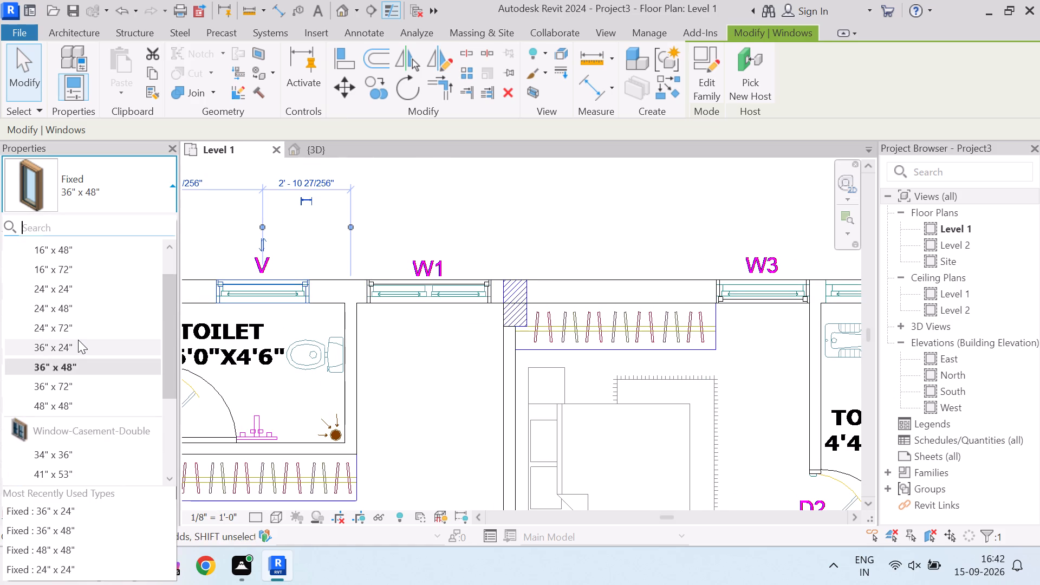
left_click(78, 340)
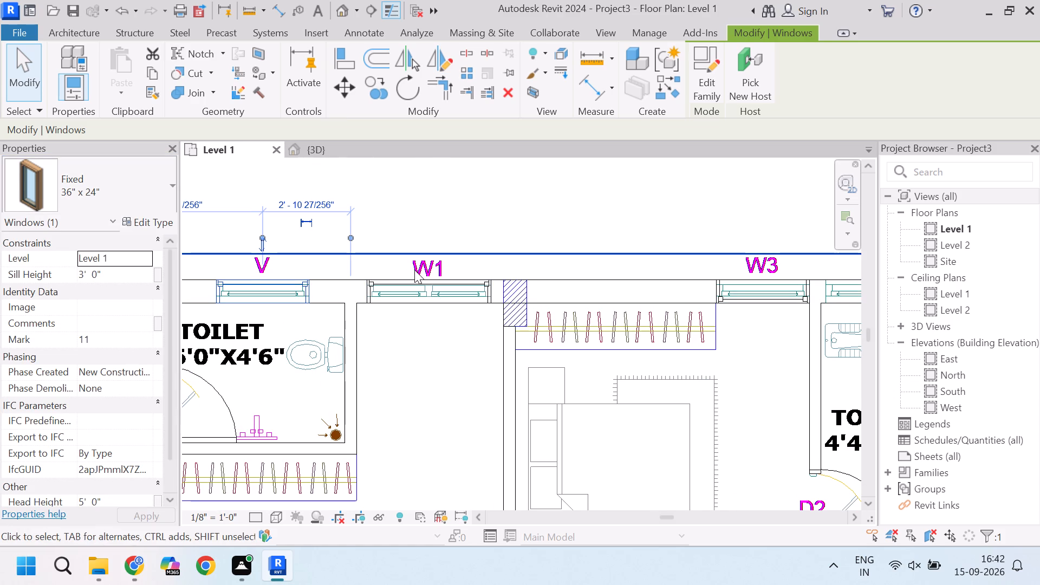
left_click(84, 275)
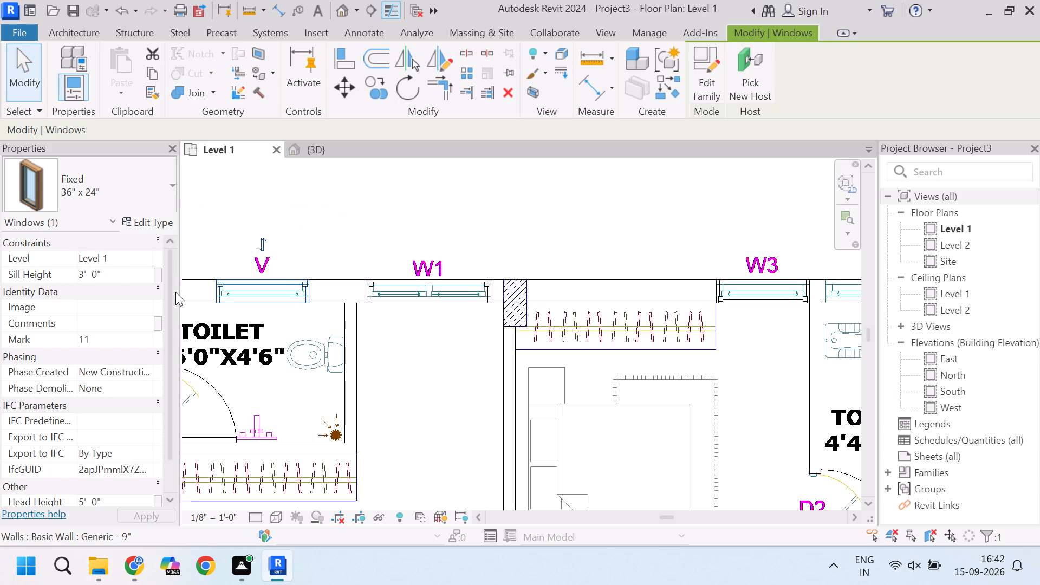
key("BackSpace")
key("5")
left_click(558, 219)
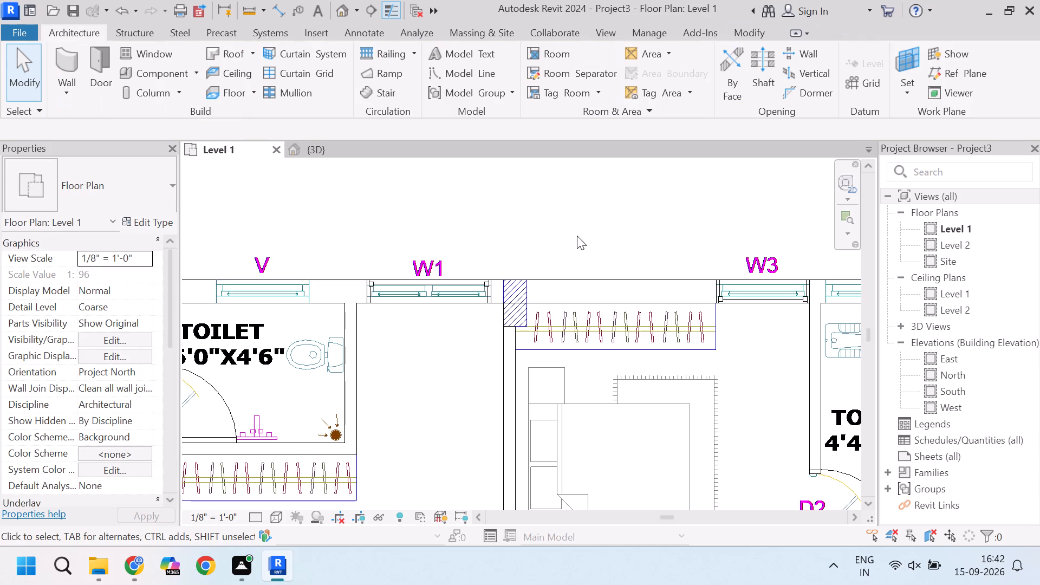
Change the 7'0"X4'0" toilet's V window to the Fixed 36" x 24" type and set its sill height to 5' 0".
scroll(577, 236, "down", 9)
scroll(406, 256, "up", 3)
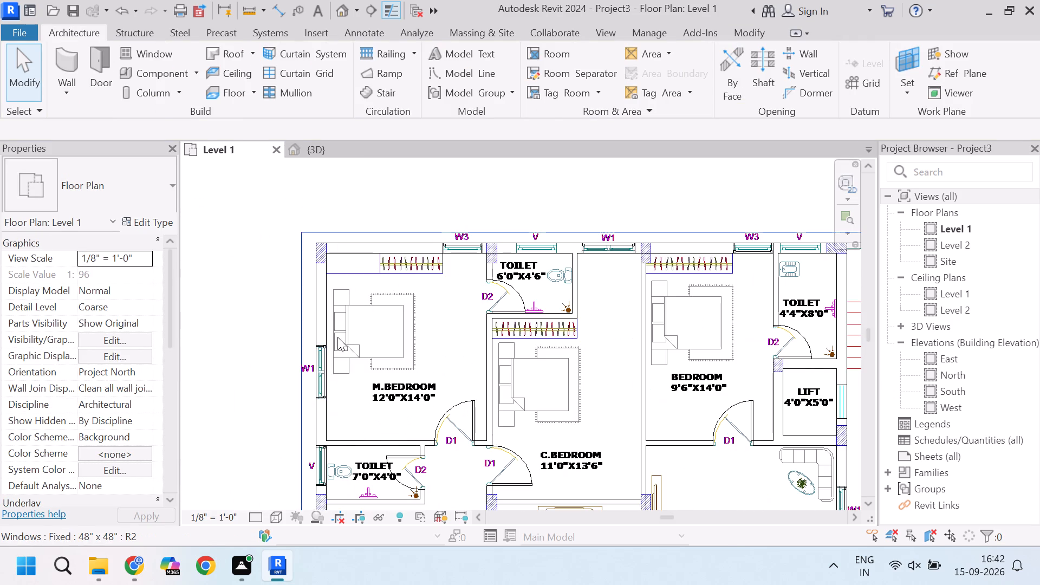
scroll(343, 329, "down", 3)
scroll(335, 392, "up", 5)
left_click(327, 428)
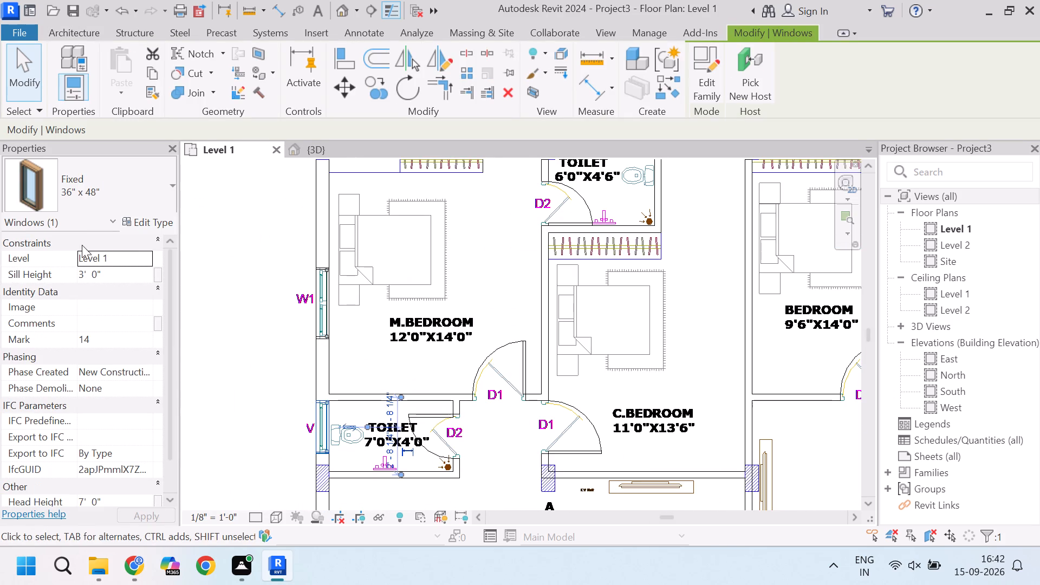
left_click(134, 200)
scroll(71, 283, "up", 1)
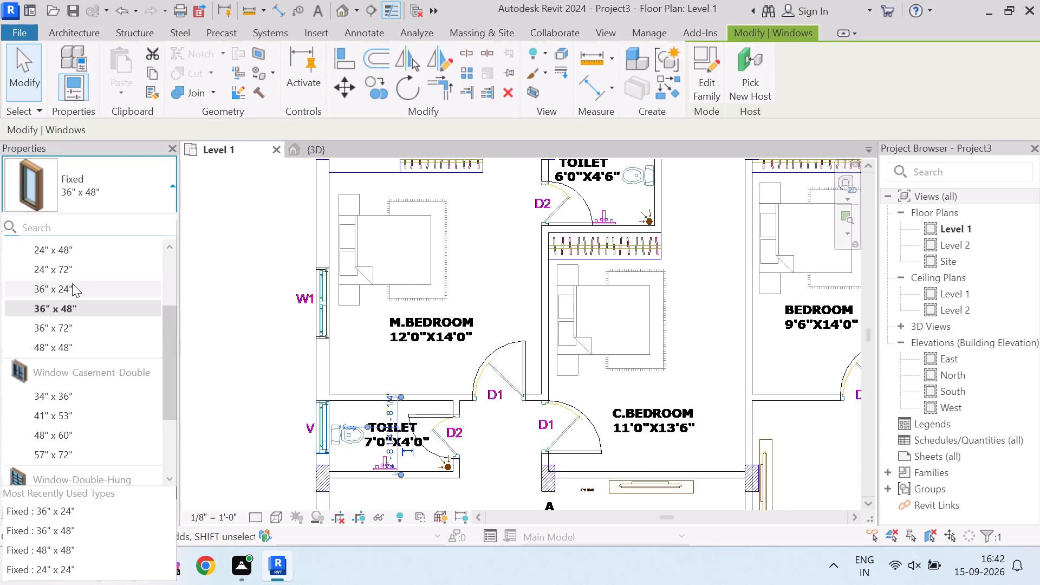
scroll(72, 270, "up", 1)
left_click(81, 350)
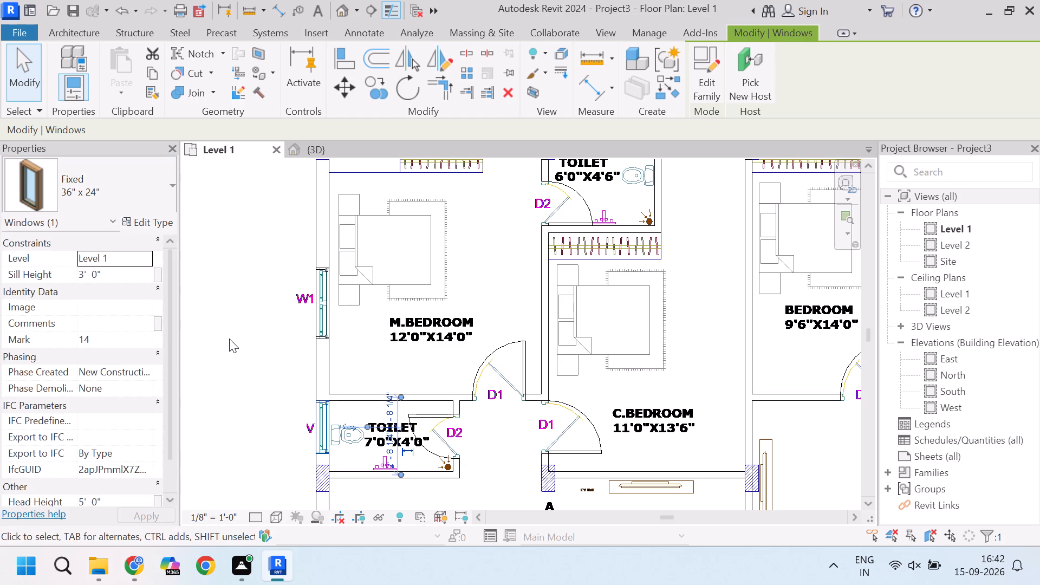
scroll(328, 430, "up", 5)
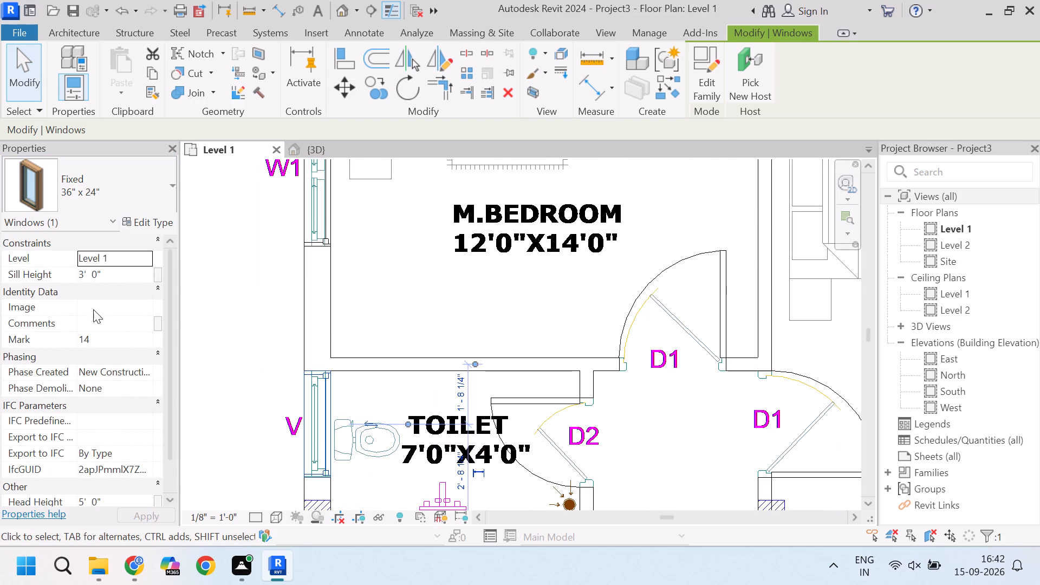
left_click(81, 275)
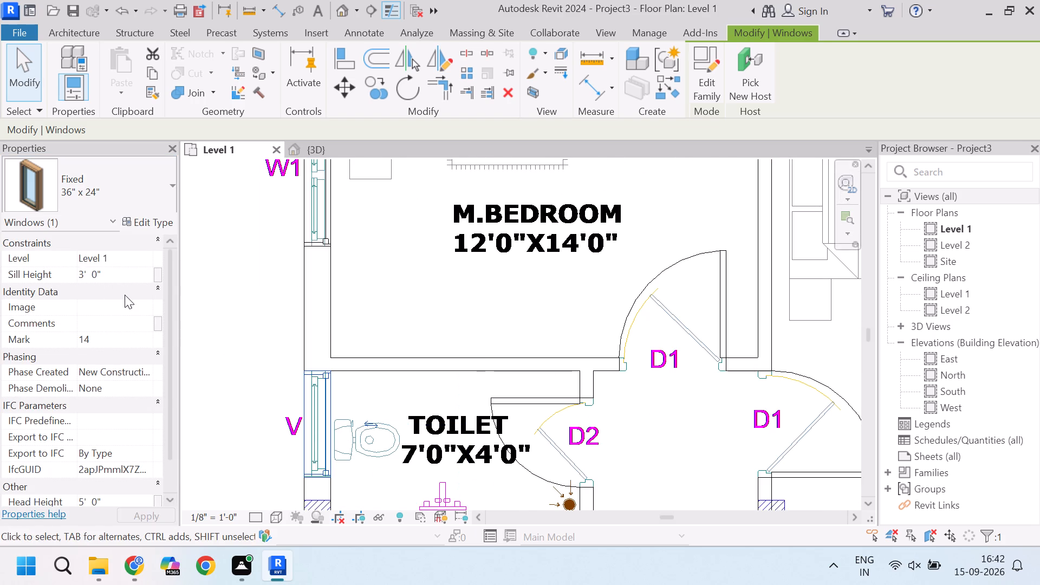
key("Right")
key("BackSpace")
key("5")
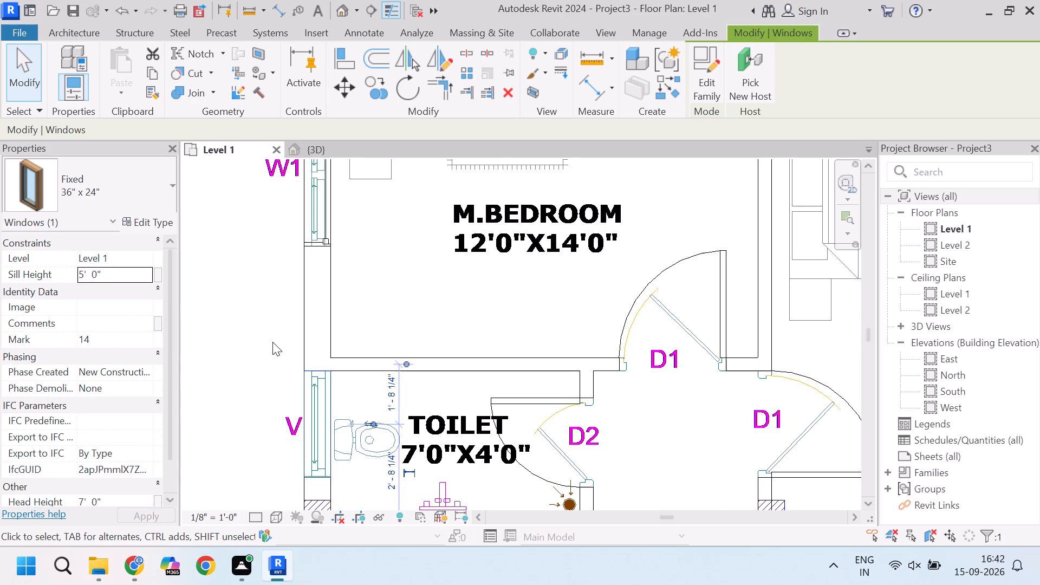
Examine the window sizes and sill heights around the building in the 3D view, from the outside and from above.
scroll(278, 341, "down", 5)
left_click(329, 149)
scroll(431, 317, "down", 4)
scroll(350, 340, "up", 4)
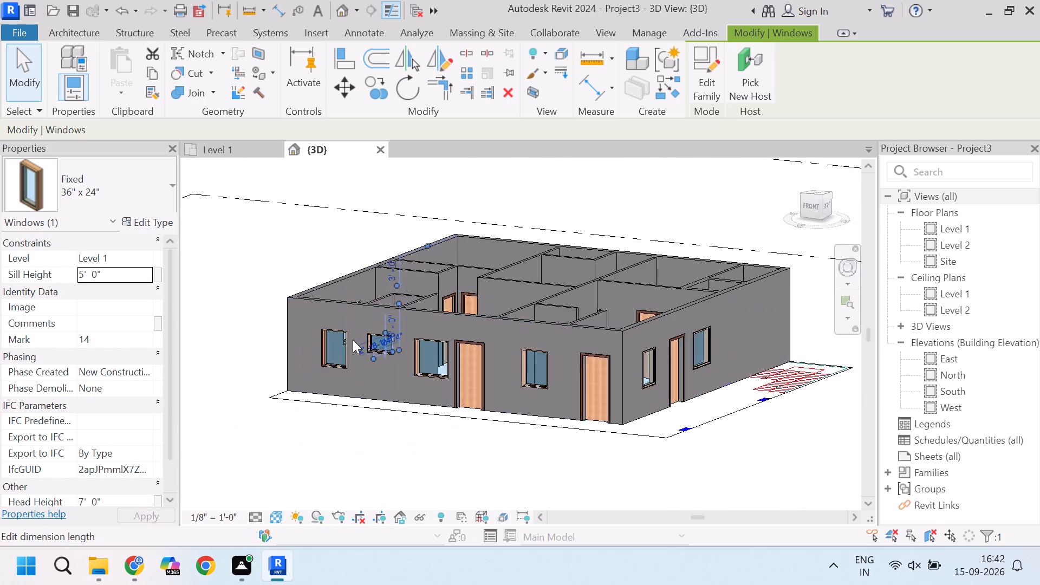
left_click(298, 214)
left_click_drag(809, 201, 828, 229)
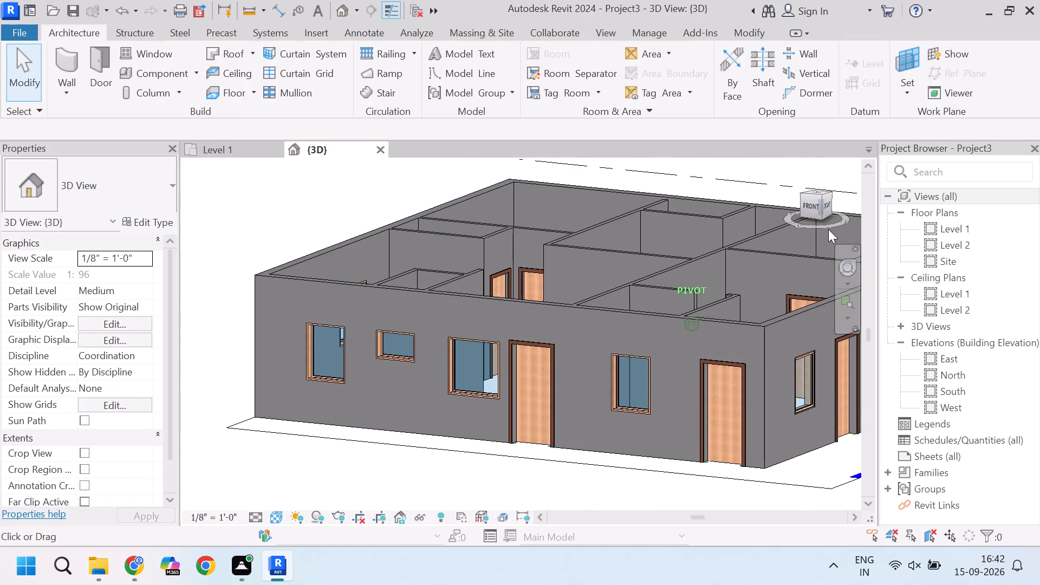
left_click_drag(828, 229, 811, 303)
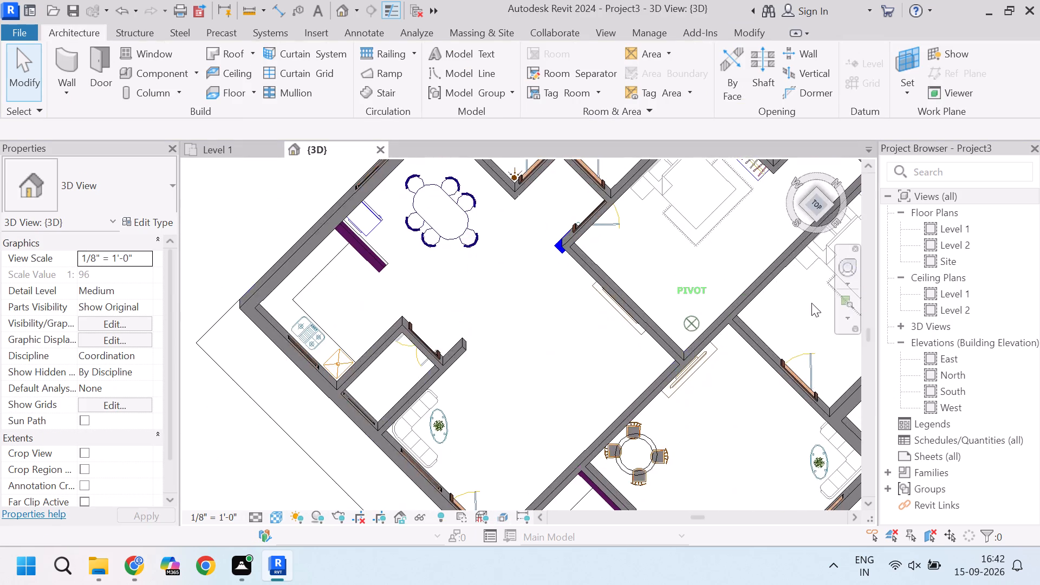
left_click_drag(811, 303, 842, 236)
scroll(463, 371, "down", 3)
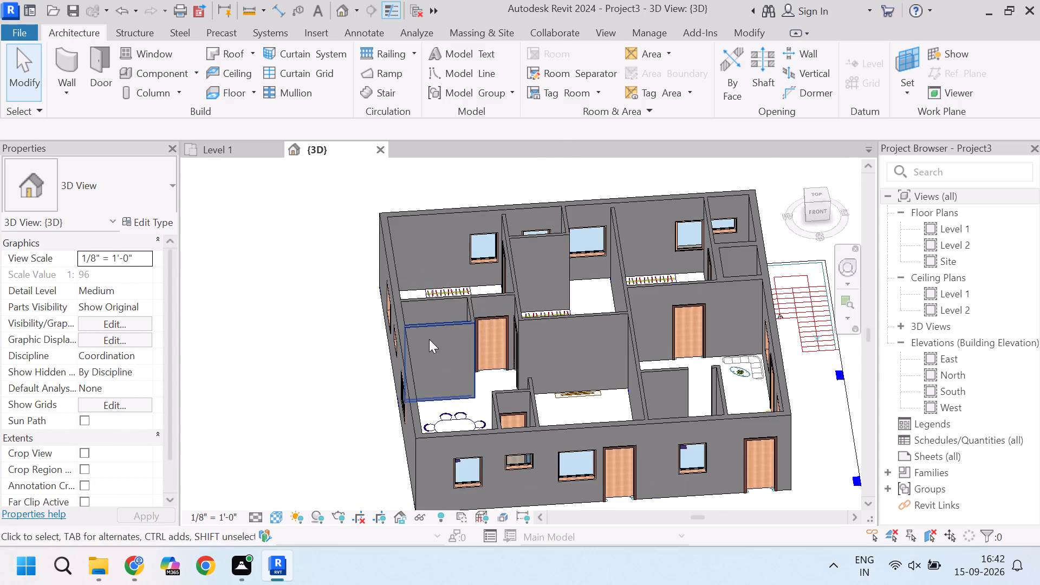
scroll(429, 341, "up", 2)
scroll(406, 342, "down", 3)
left_click_drag(811, 216, 835, 226)
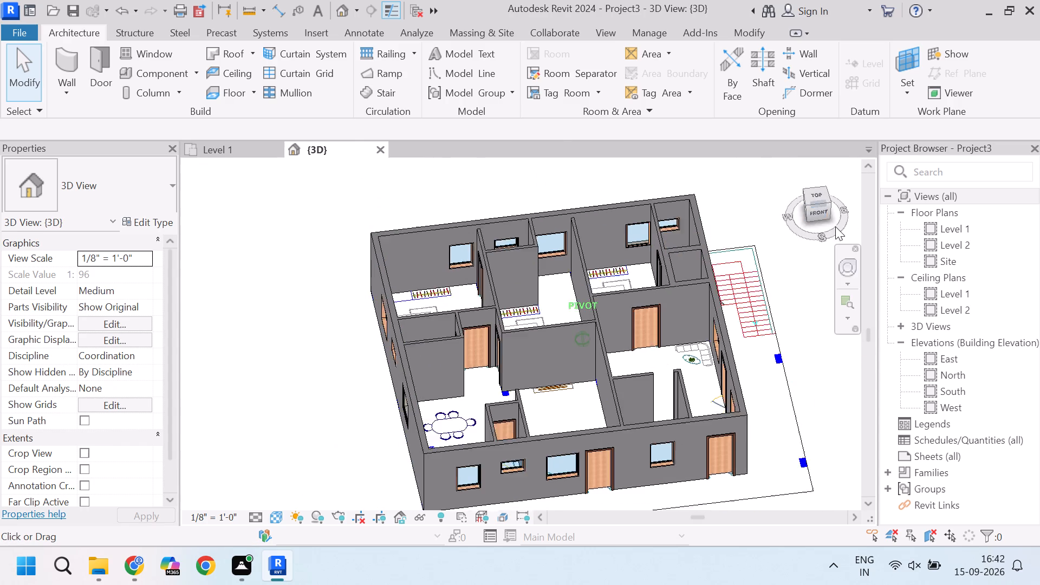
Examine the rooms, the windows and the lift shaft in the 3D view from above and from several angles.
left_click_drag(835, 226, 830, 255)
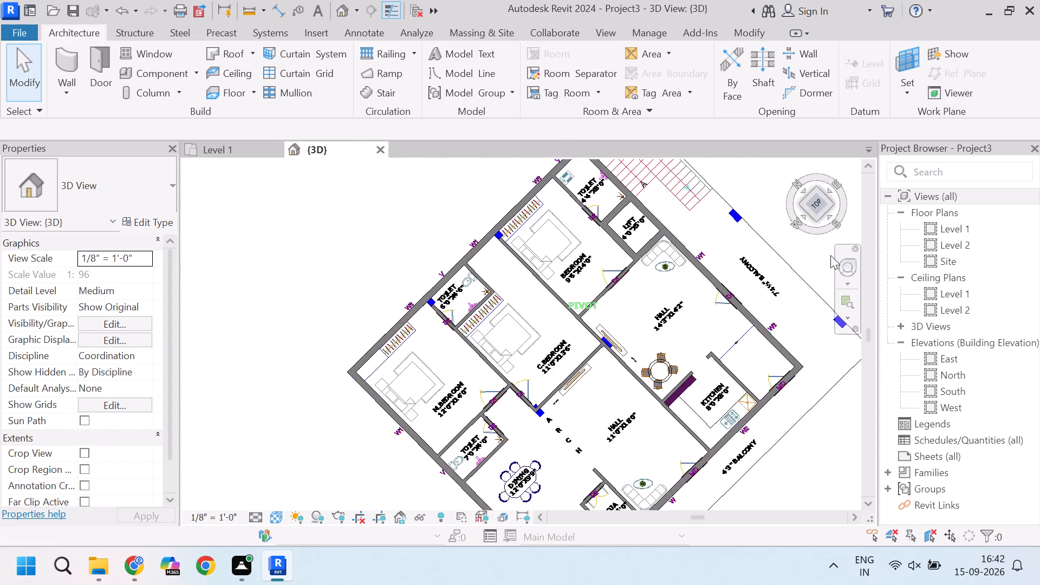
left_click_drag(830, 255, 768, 187)
scroll(615, 272, "down", 3)
scroll(705, 300, "up", 2)
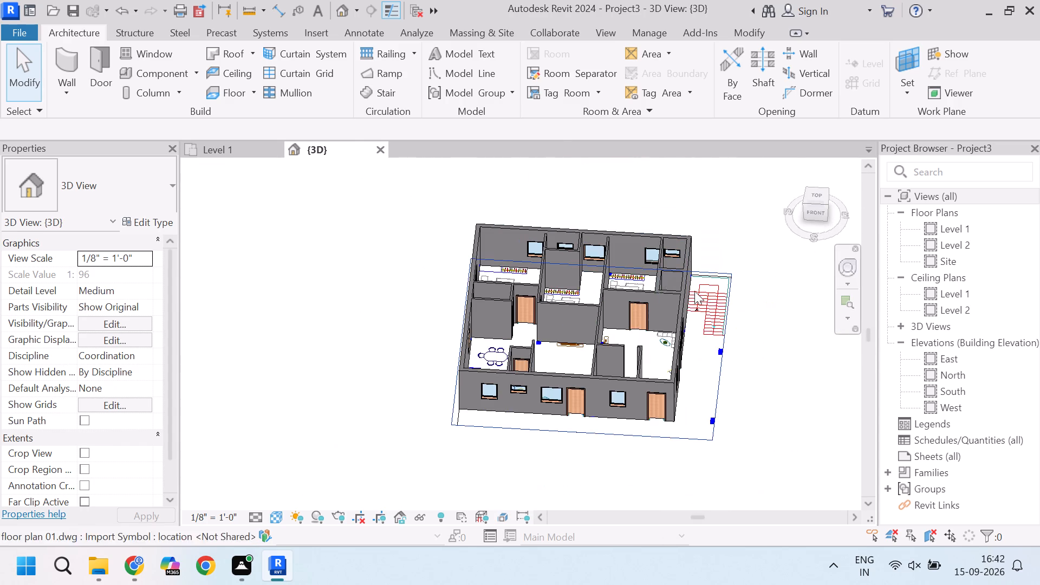
scroll(694, 291, "up", 3)
left_click_drag(818, 217, 756, 275)
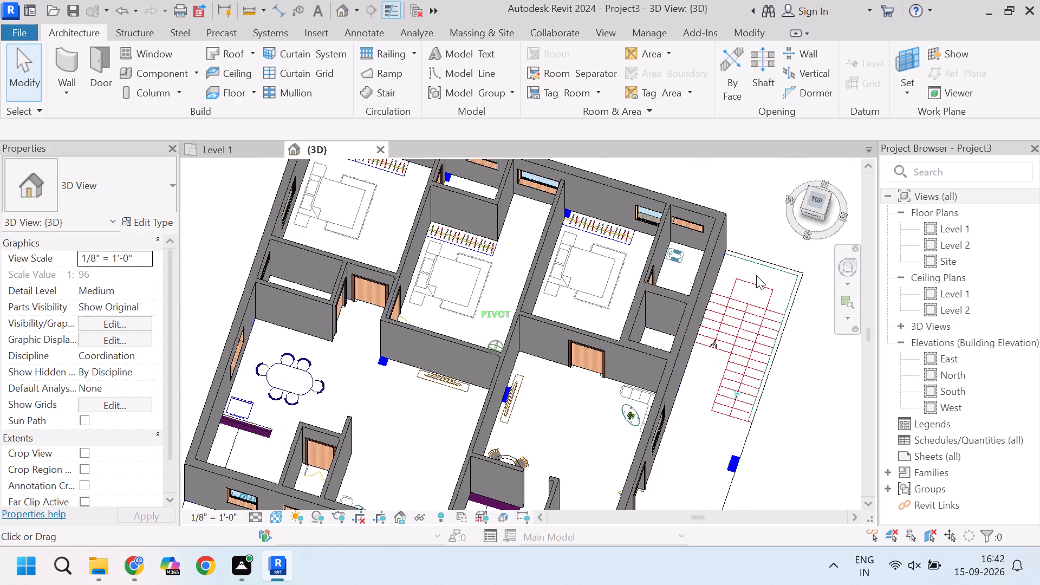
left_click_drag(756, 275, 755, 231)
scroll(636, 399, "up", 2)
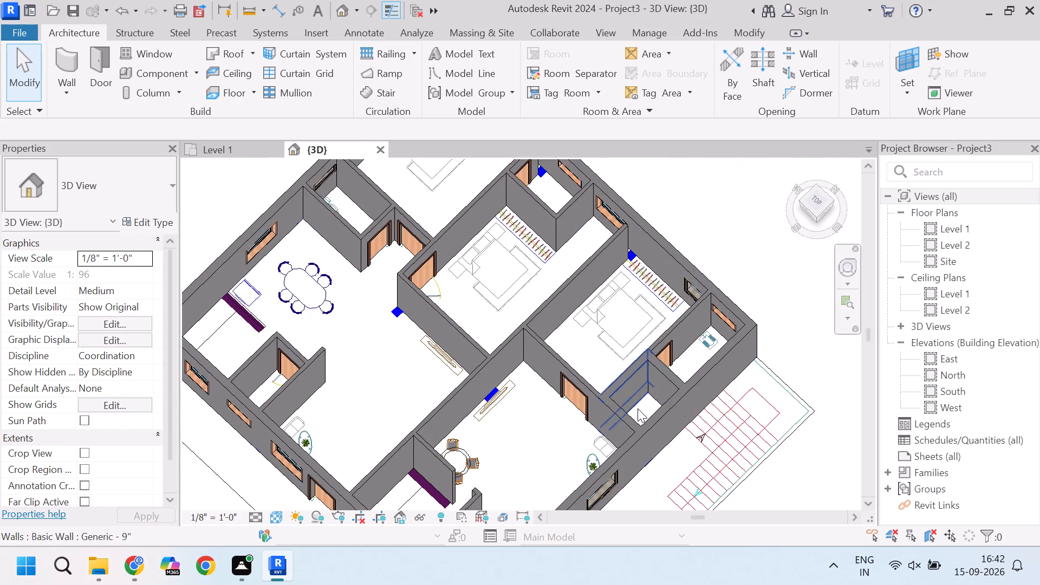
scroll(638, 408, "up", 1)
Look over the Level 1 floor plan, comparing the placed windows with the CAD openings around the lift, balconies and toilets.
left_click(236, 149)
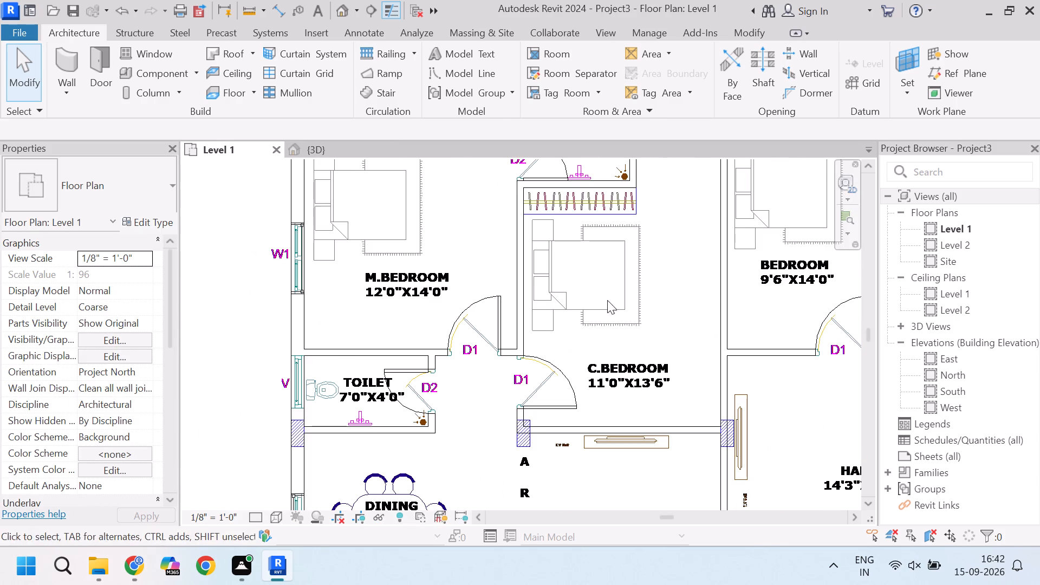
scroll(580, 329, "down", 6)
scroll(473, 313, "down", 2)
scroll(628, 318, "up", 7)
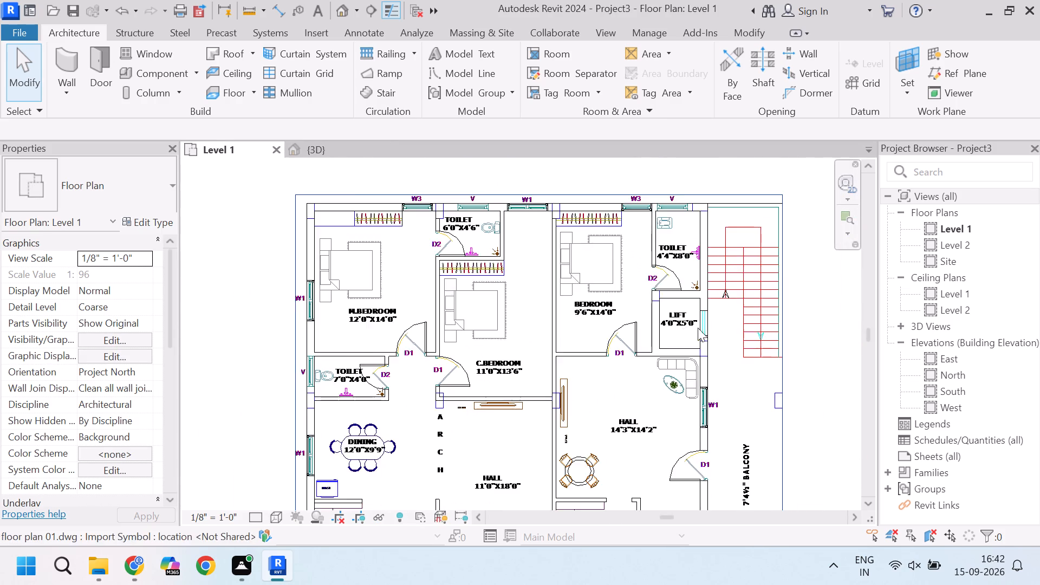
scroll(698, 328, "up", 2)
scroll(704, 330, "down", 3)
scroll(626, 356, "down", 4)
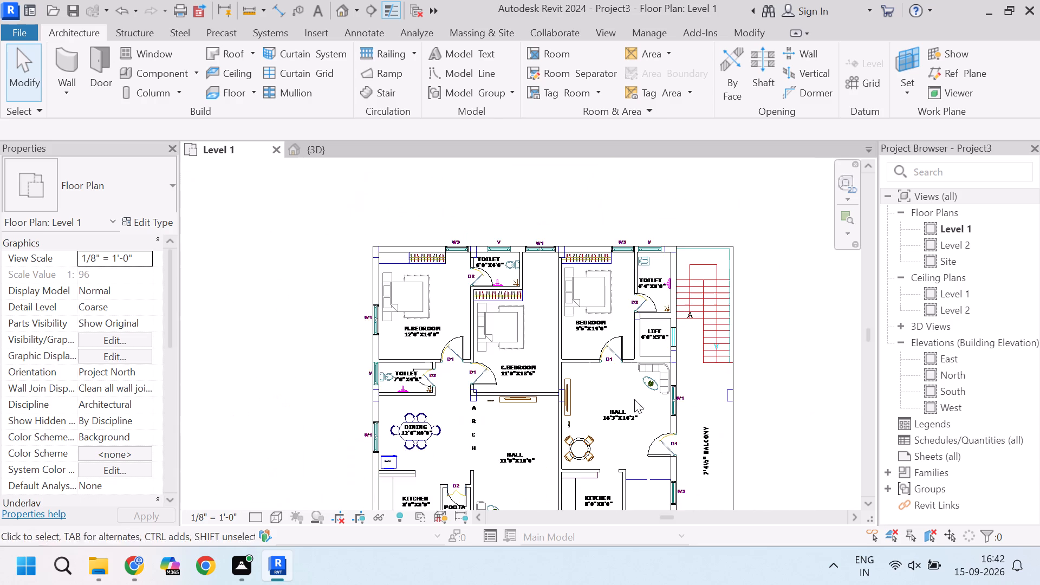
scroll(561, 349, "down", 4)
scroll(597, 464, "up", 7)
scroll(578, 450, "down", 3)
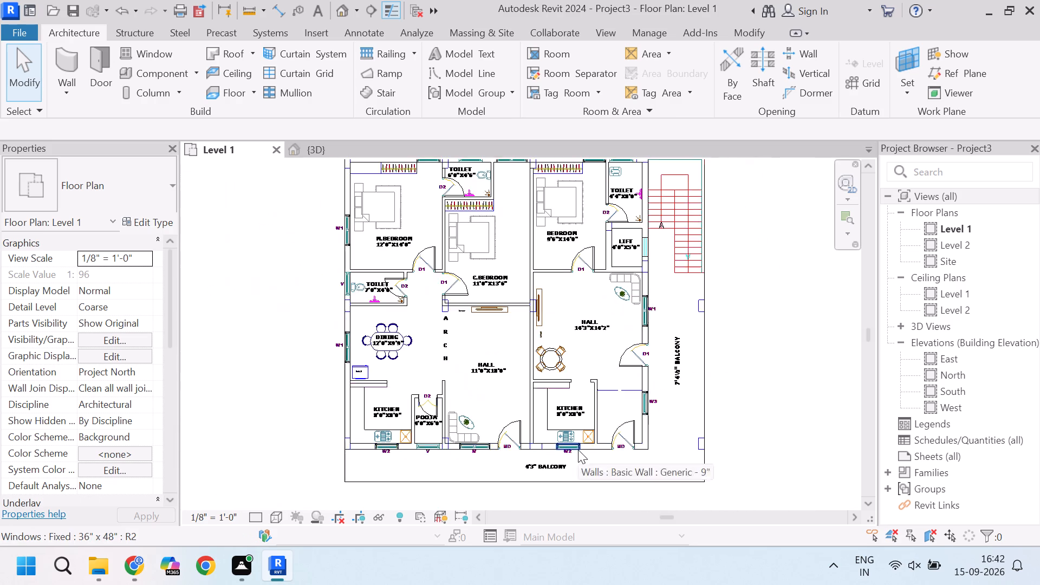
scroll(627, 413, "up", 5)
scroll(654, 420, "down", 7)
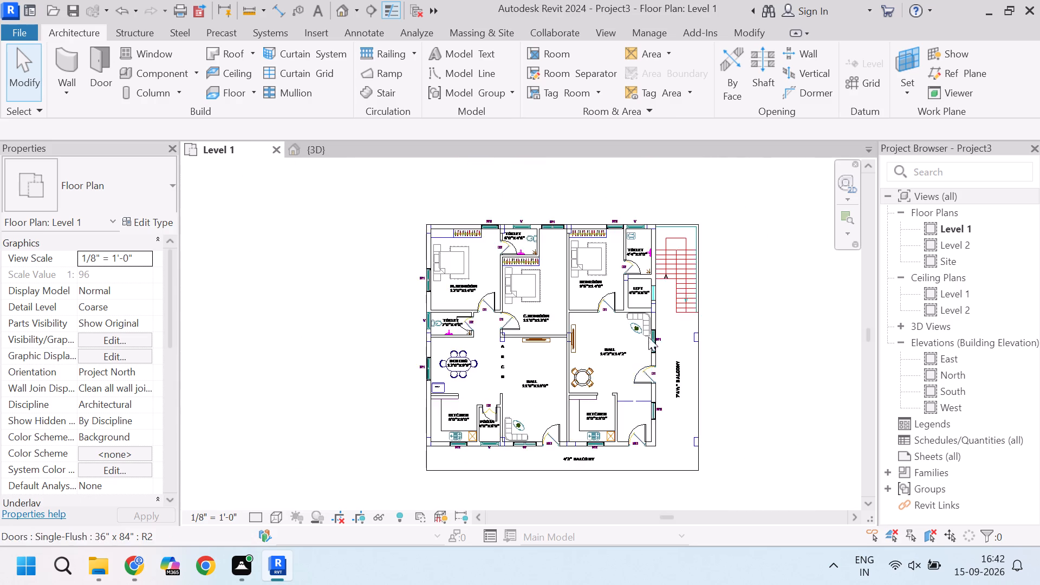
scroll(646, 330, "up", 5)
scroll(656, 270, "down", 5)
scroll(455, 269, "up", 6)
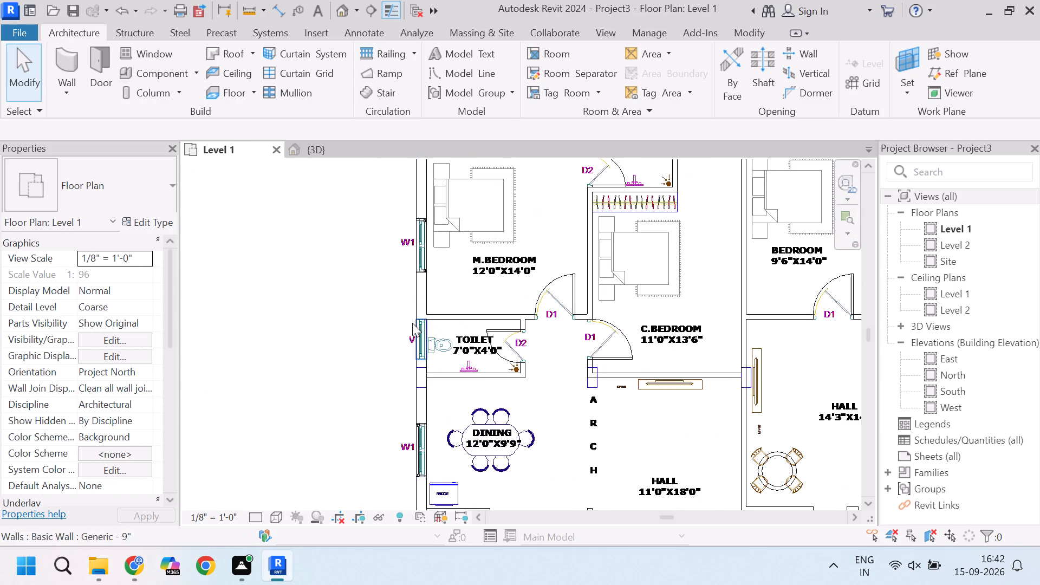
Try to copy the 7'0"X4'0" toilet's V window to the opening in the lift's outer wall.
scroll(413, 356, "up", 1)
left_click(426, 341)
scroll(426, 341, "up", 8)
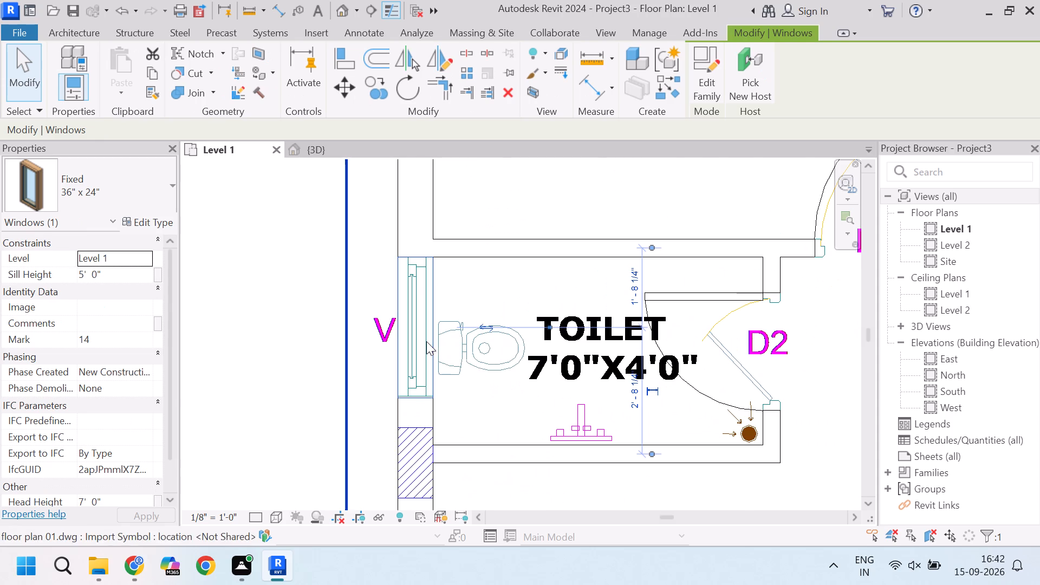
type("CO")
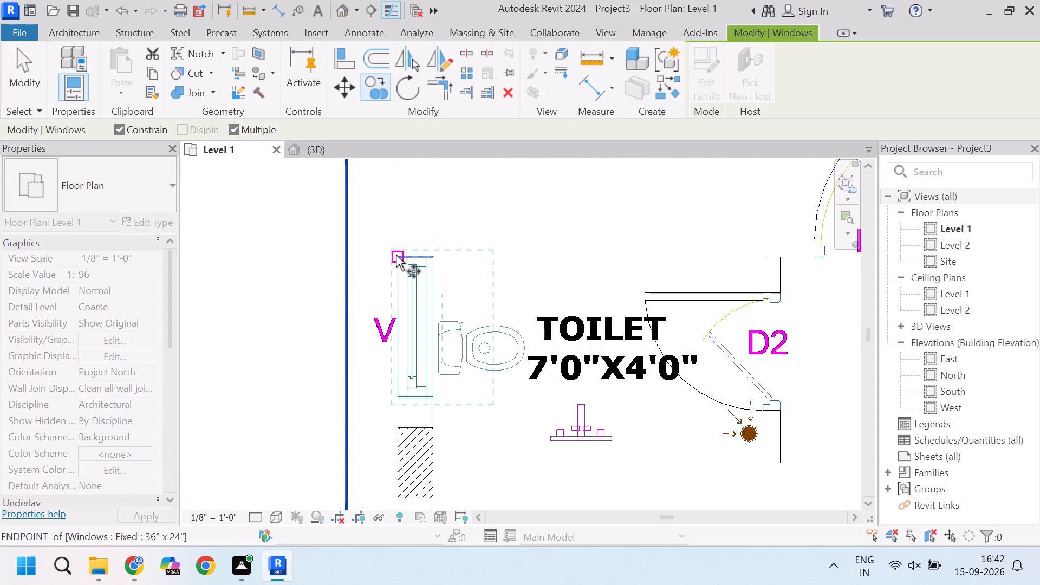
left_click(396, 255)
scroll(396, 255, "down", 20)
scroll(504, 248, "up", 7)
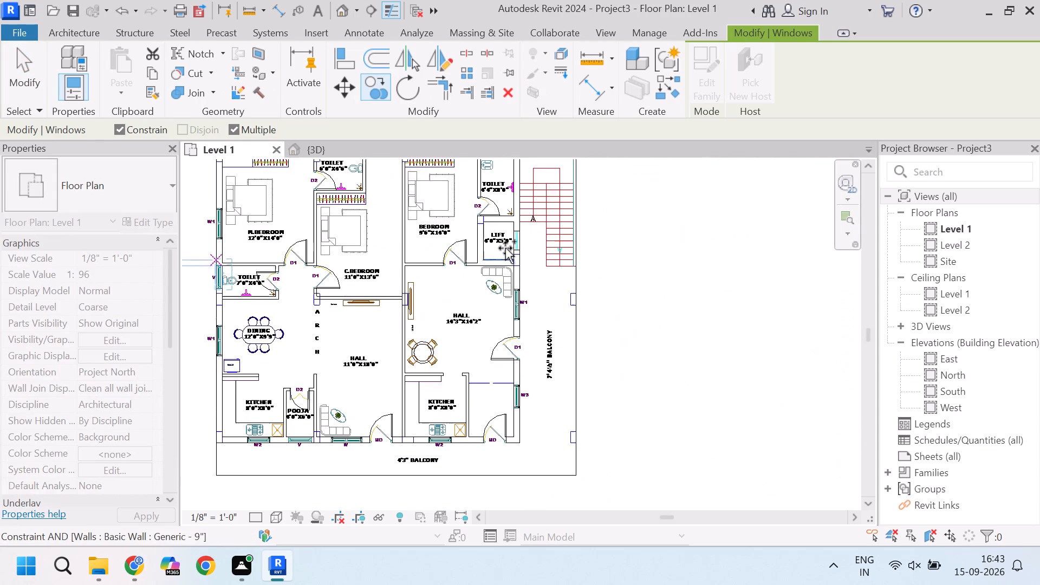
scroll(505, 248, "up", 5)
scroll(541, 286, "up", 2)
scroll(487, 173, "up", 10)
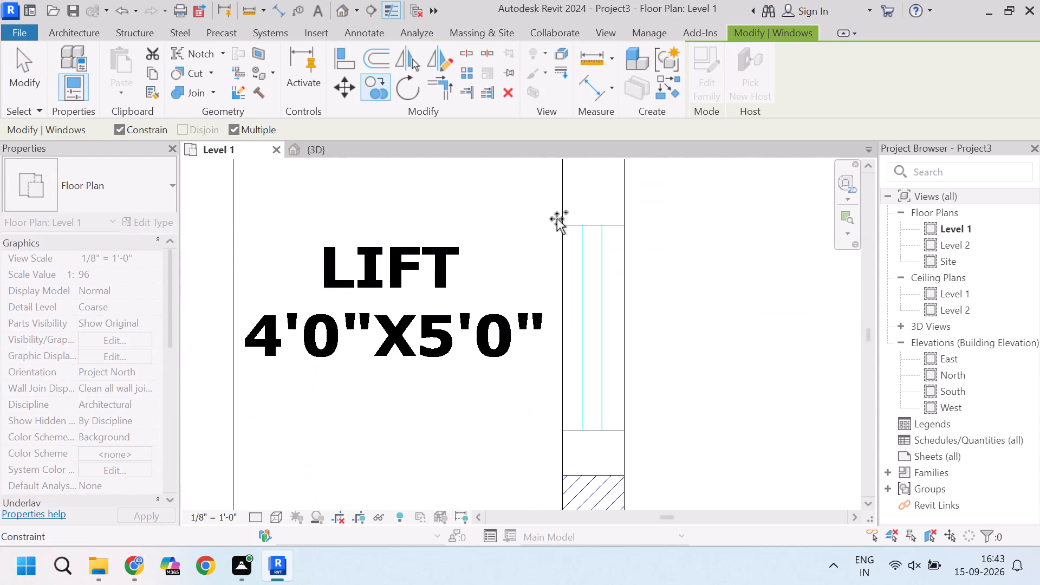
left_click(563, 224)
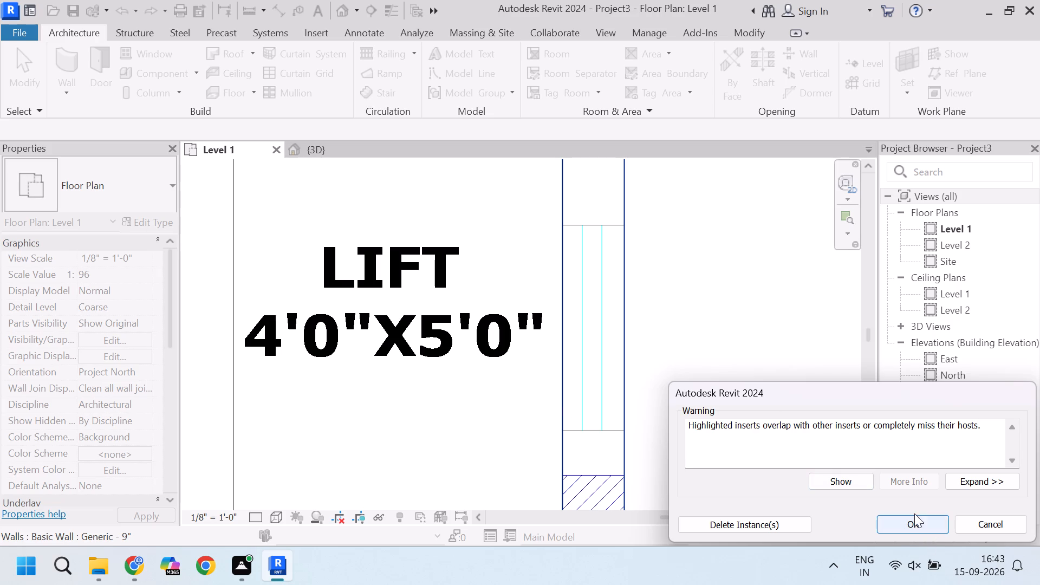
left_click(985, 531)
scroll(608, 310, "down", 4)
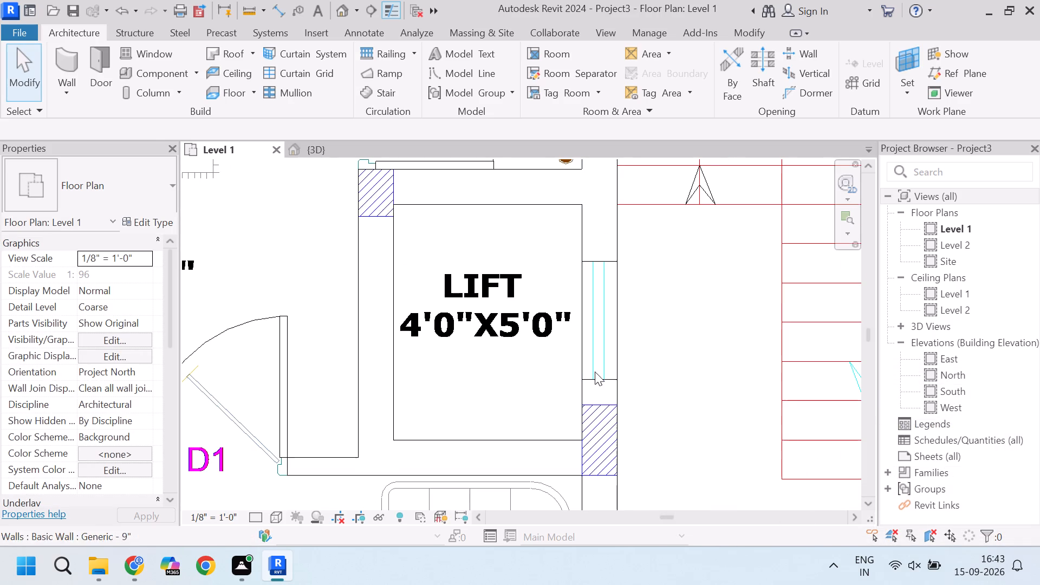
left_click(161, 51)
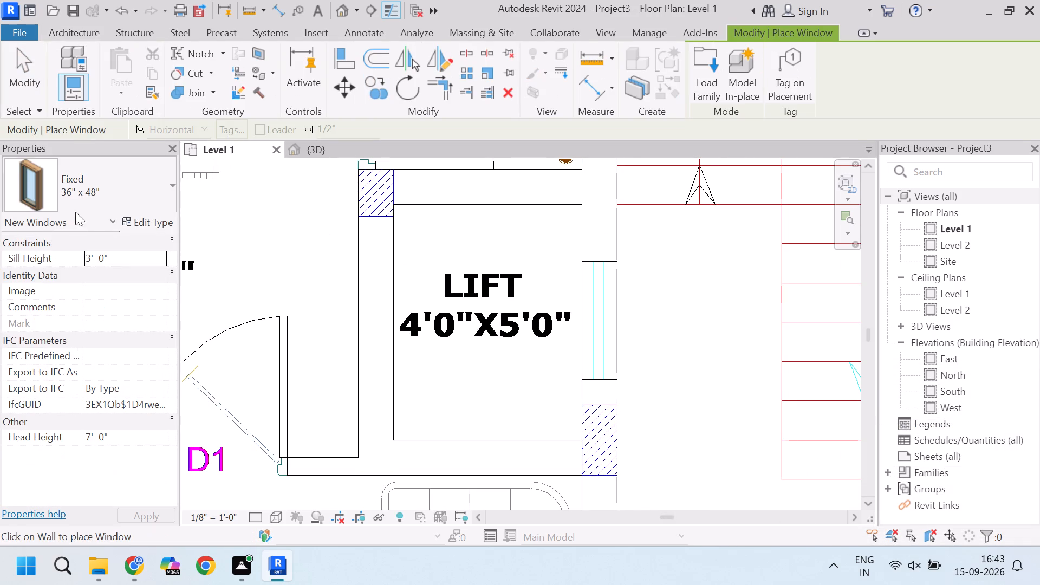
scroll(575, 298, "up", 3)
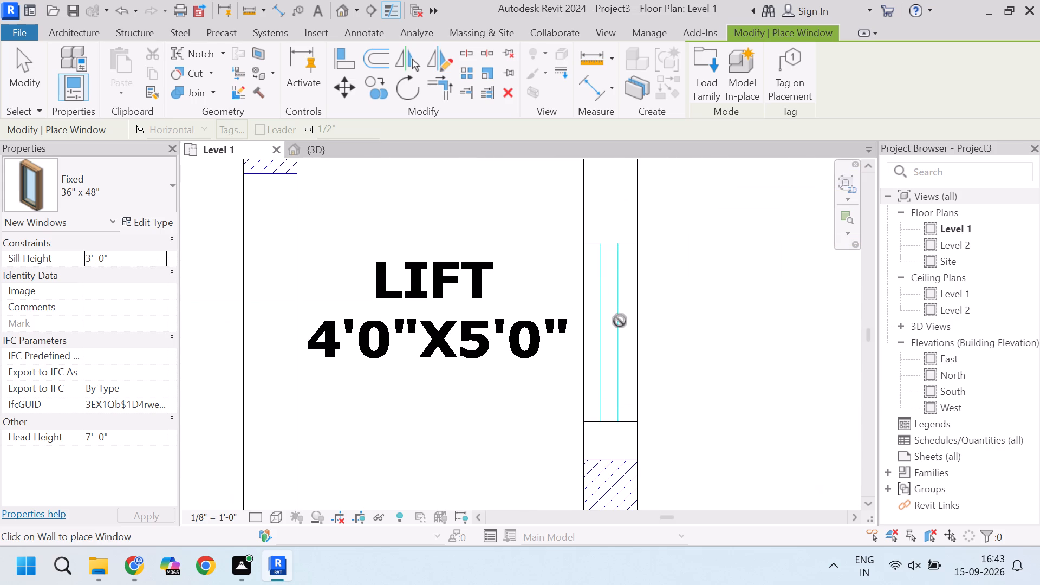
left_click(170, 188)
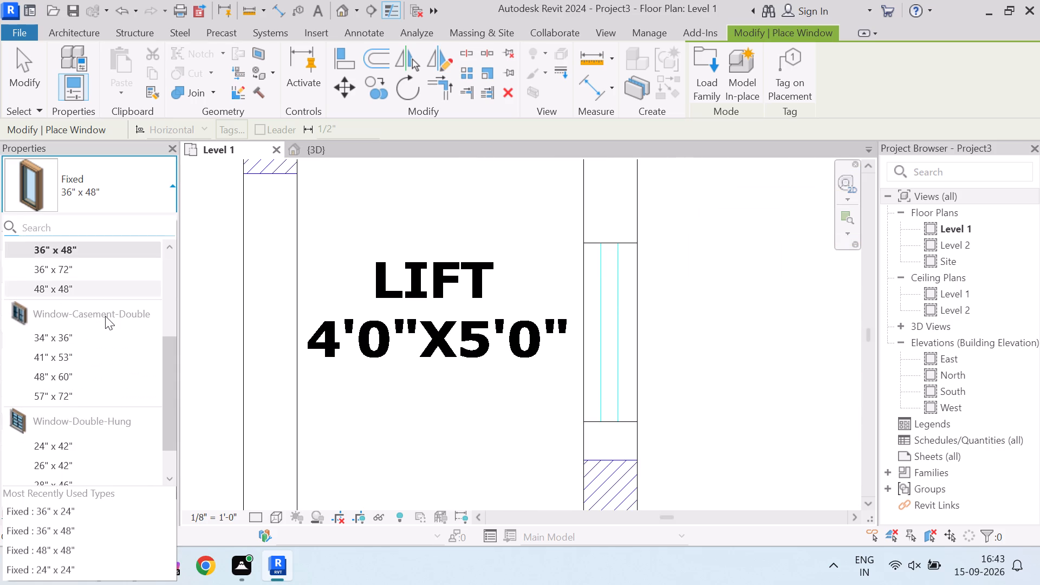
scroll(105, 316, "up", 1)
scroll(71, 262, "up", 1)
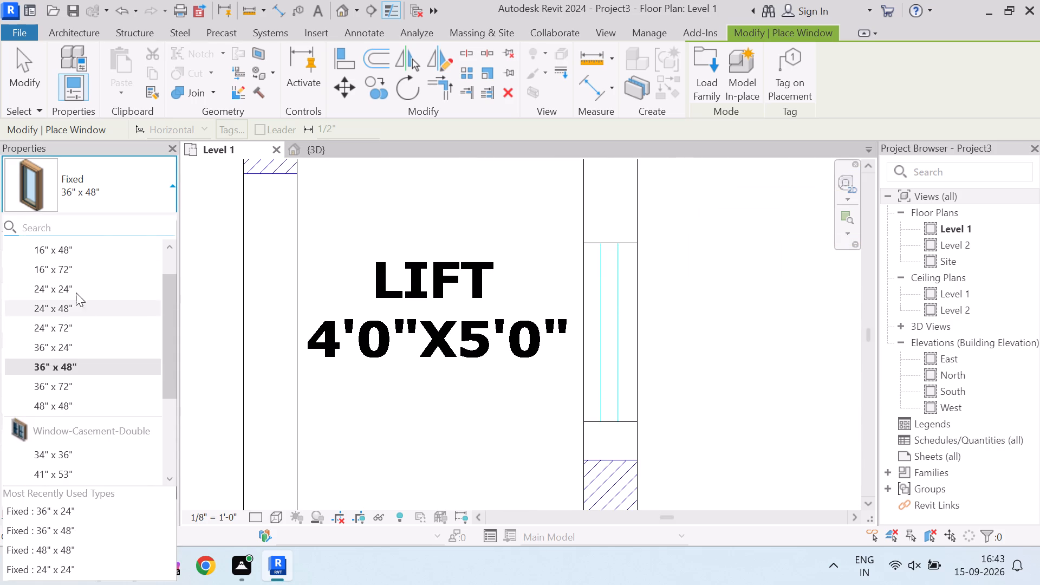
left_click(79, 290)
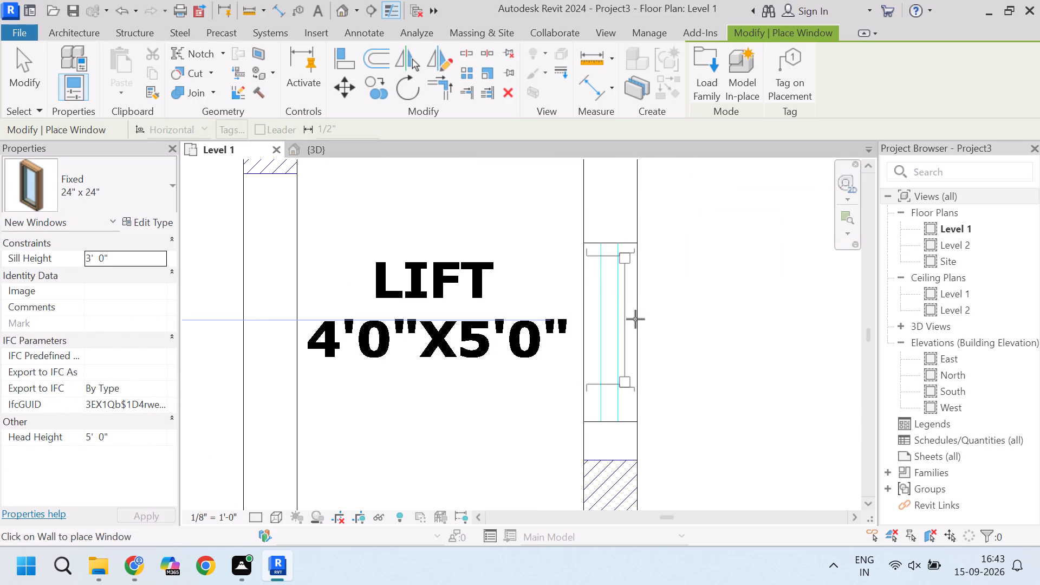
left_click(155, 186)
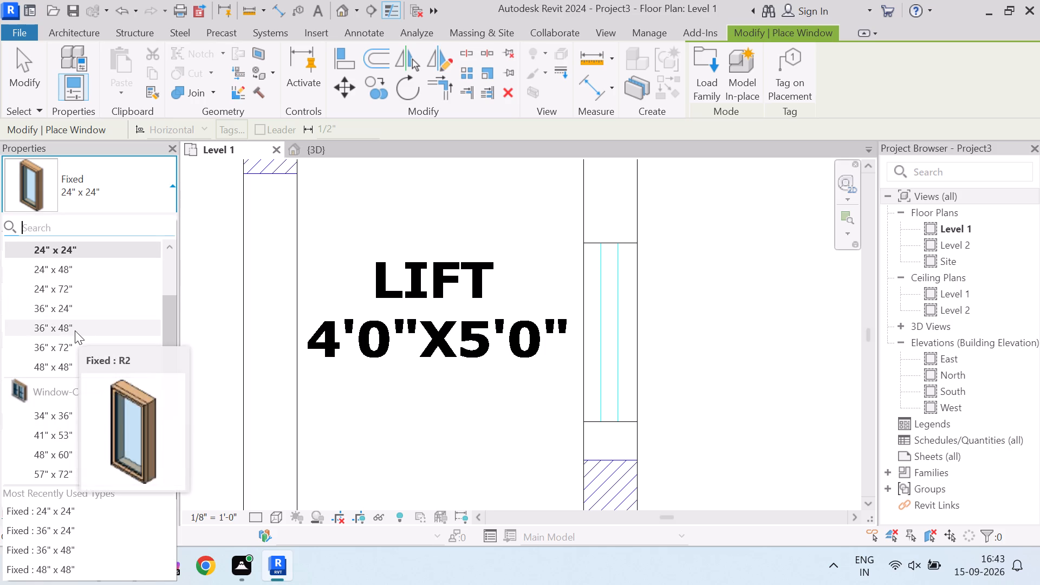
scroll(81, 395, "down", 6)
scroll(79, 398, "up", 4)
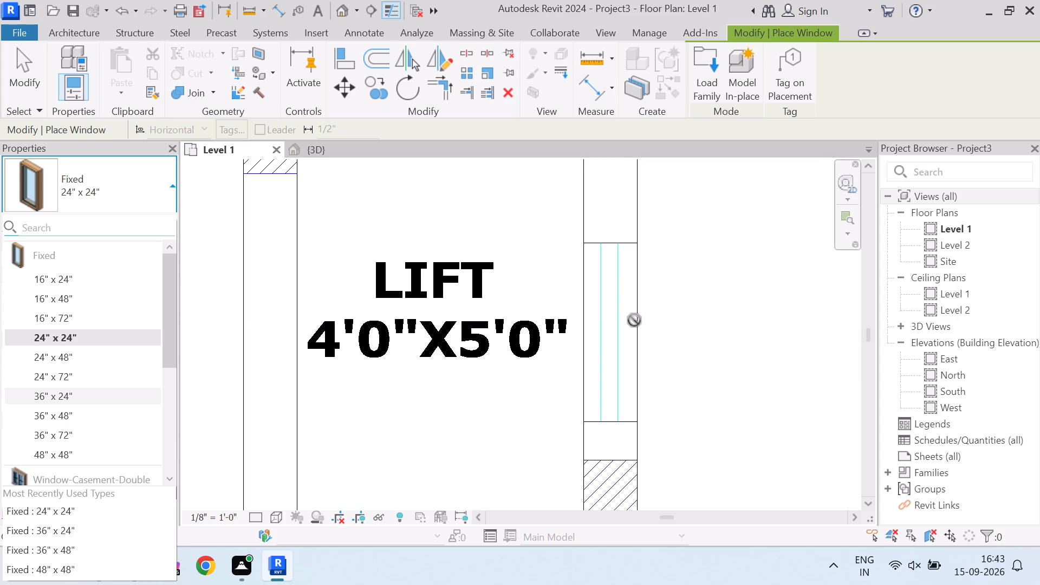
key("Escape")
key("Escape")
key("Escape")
Measure the length of the window opening in the lift's outer wall with an aligned dimension.
type("DI")
left_click(622, 248)
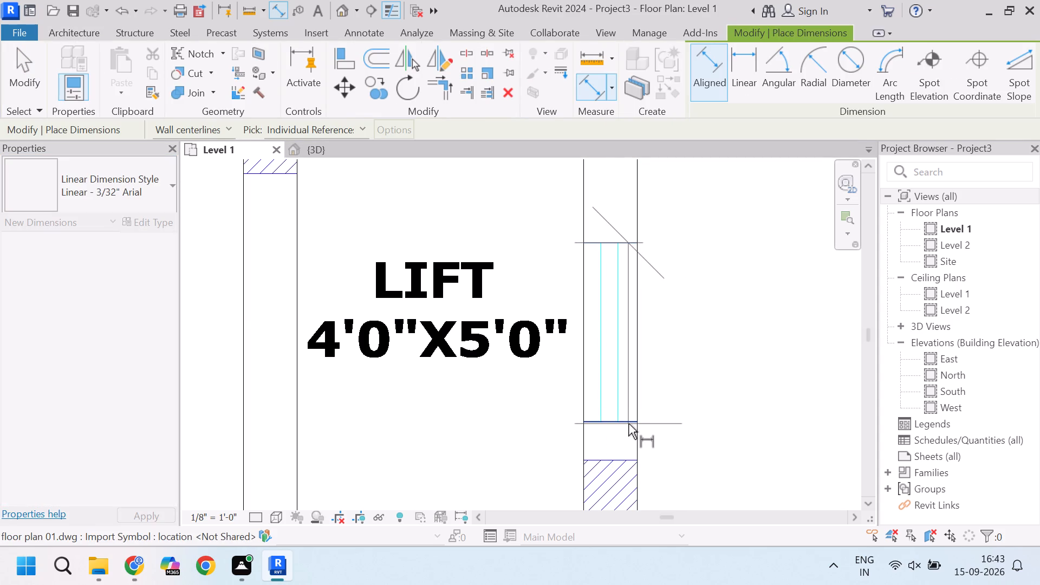
left_click(628, 424)
key("Escape")
key("Escape")
Duplicate the Fixed 24" x 24" window type as a new type named 30" x 24".
scroll(596, 354, "down", 4)
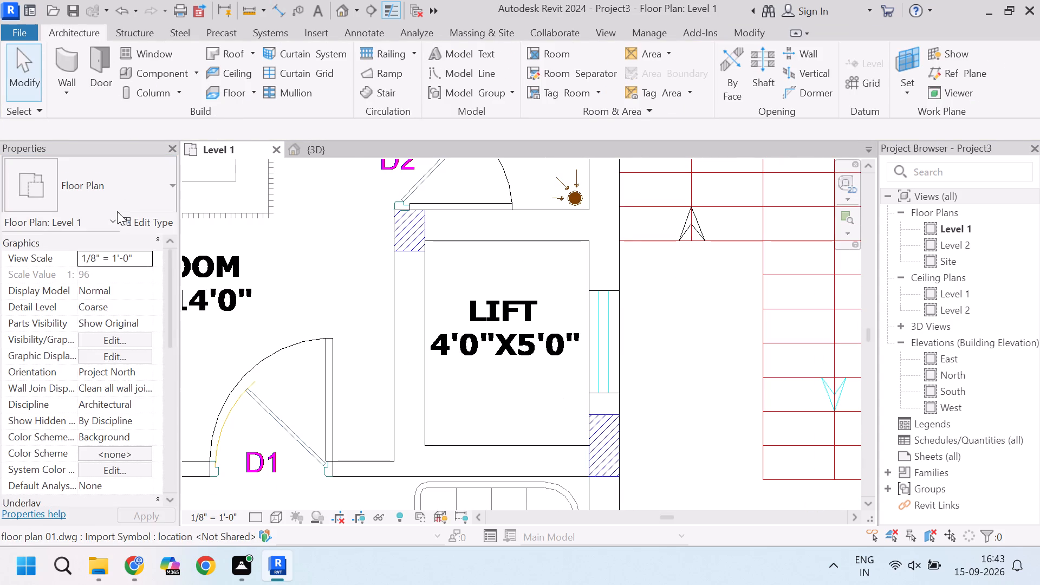
left_click(135, 52)
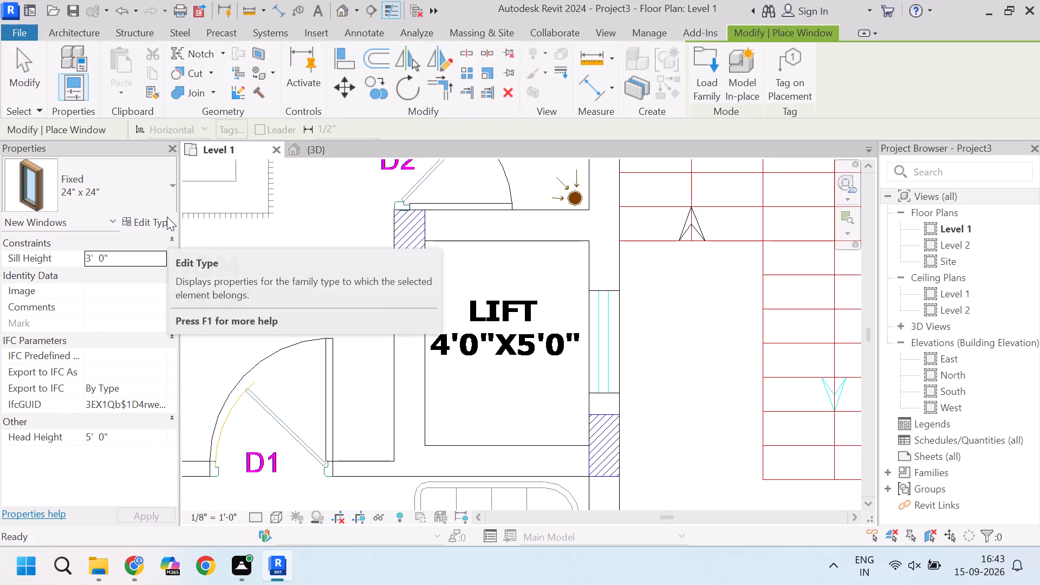
left_click(157, 193)
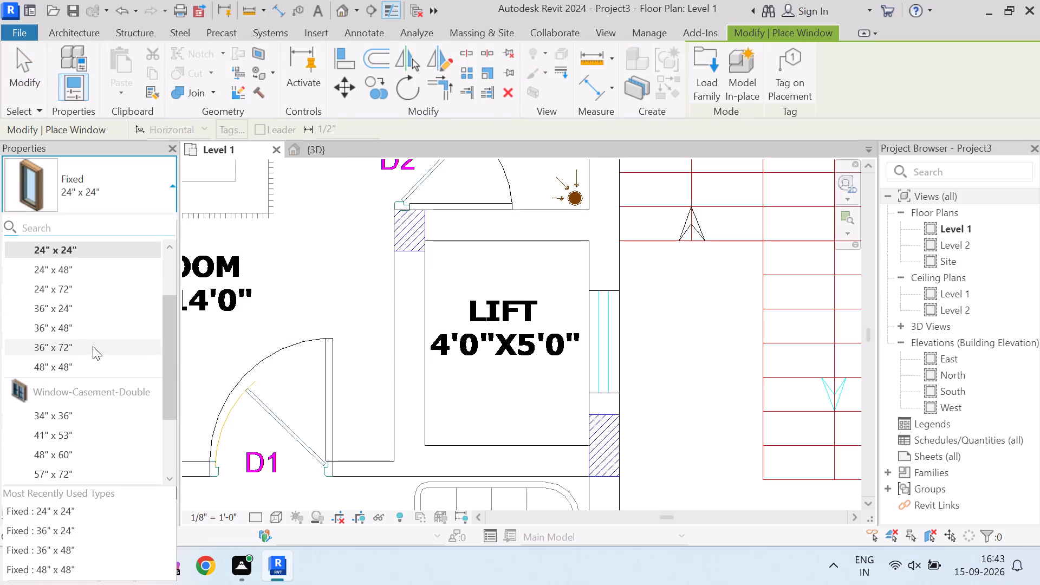
scroll(74, 313, "up", 1)
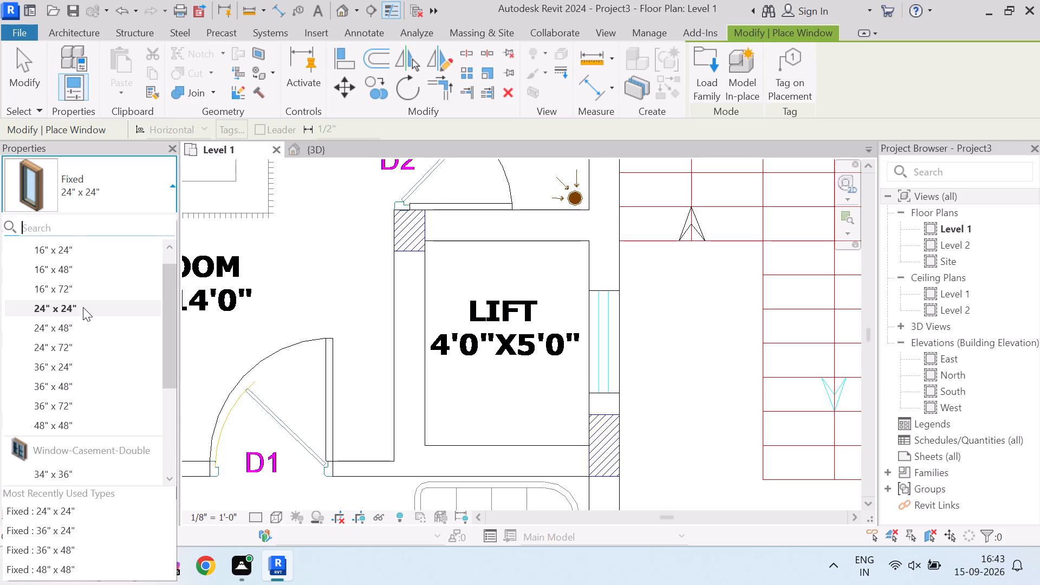
left_click(83, 307)
left_click(156, 223)
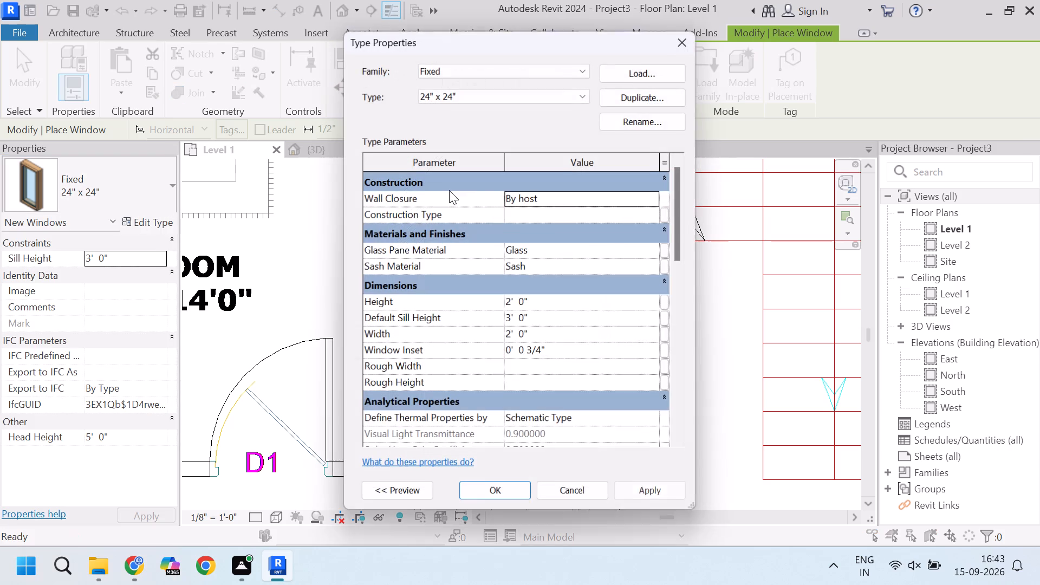
left_click(645, 92)
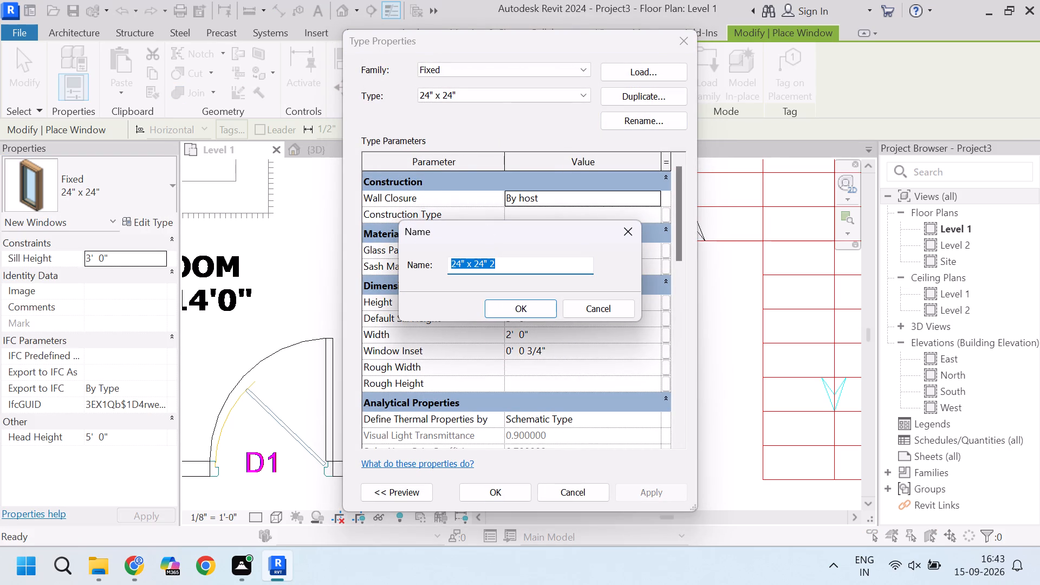
left_click(461, 266)
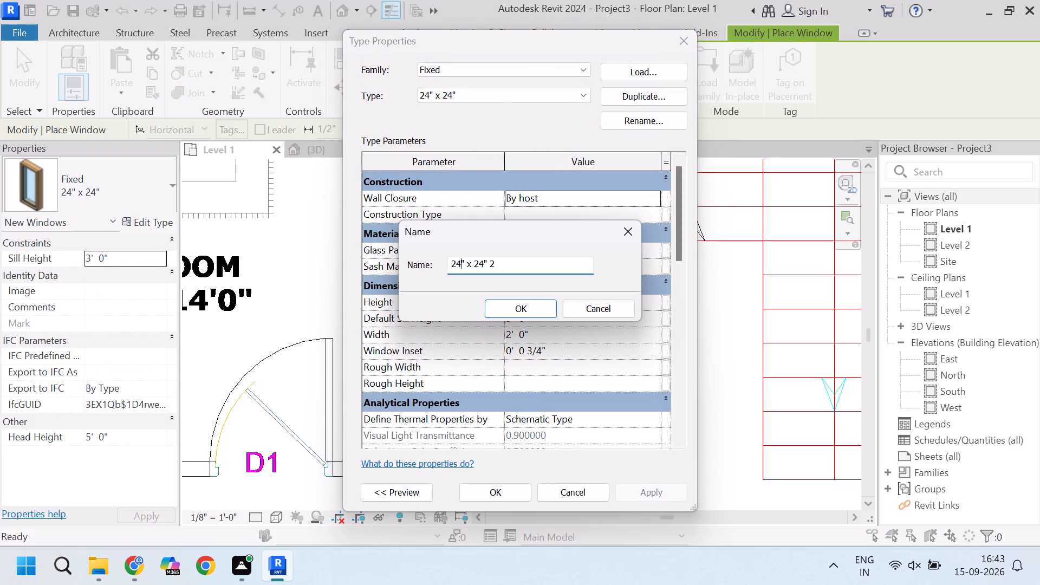
key("BackSpace")
key("BackSpace")
type("30")
key("Right")
key("Right")
key("Right")
key("Right")
key("Right")
key("Right")
key("Right")
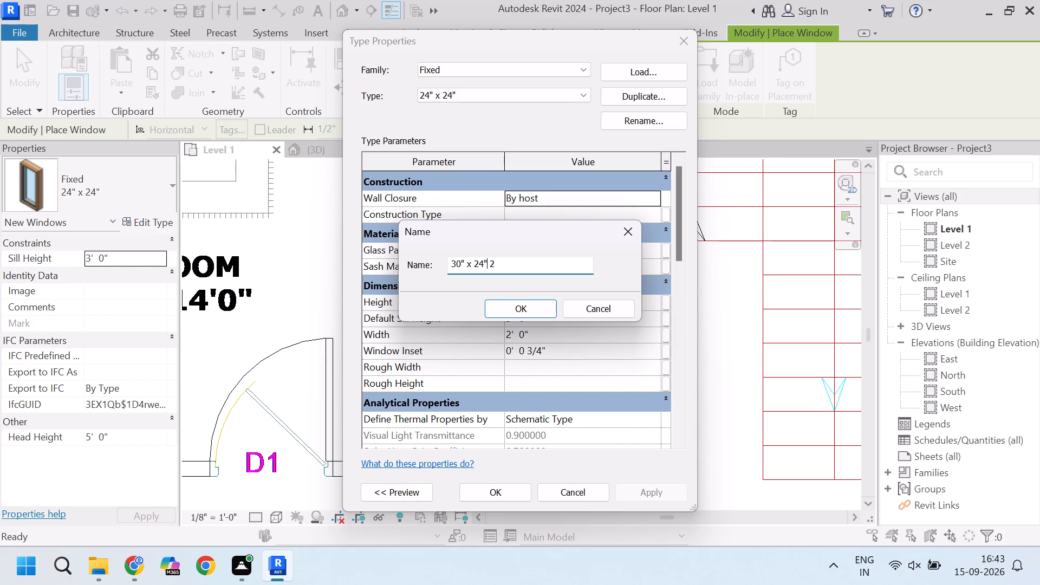
key("Right")
key("BackSpace")
key("Right")
key("BackSpace")
left_click(516, 310)
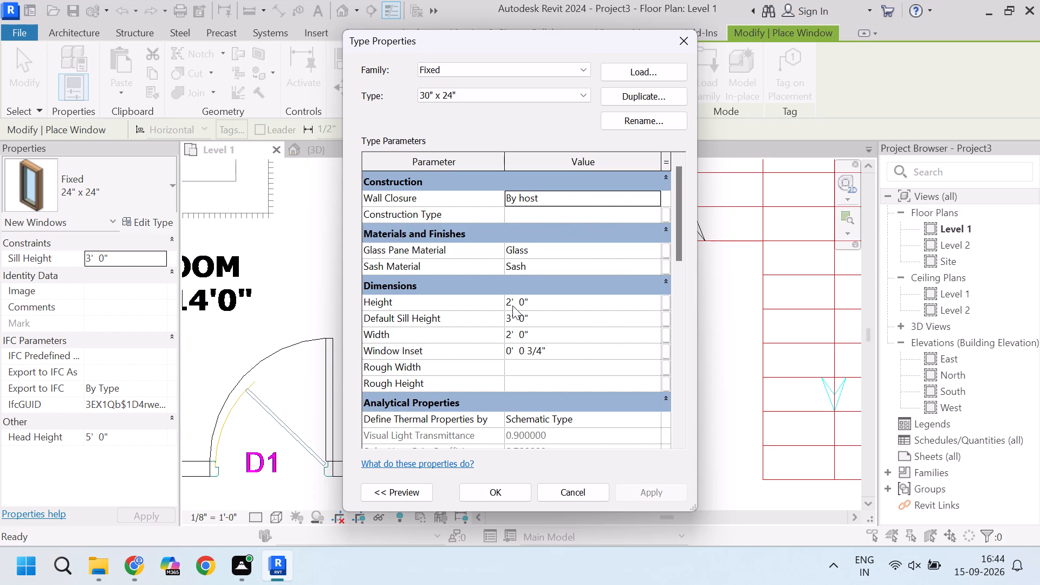
Set the 30" x 24" window type's width to 2' 6" and accept the type properties.
left_click(512, 335)
key("Right")
key("Right")
key("Right")
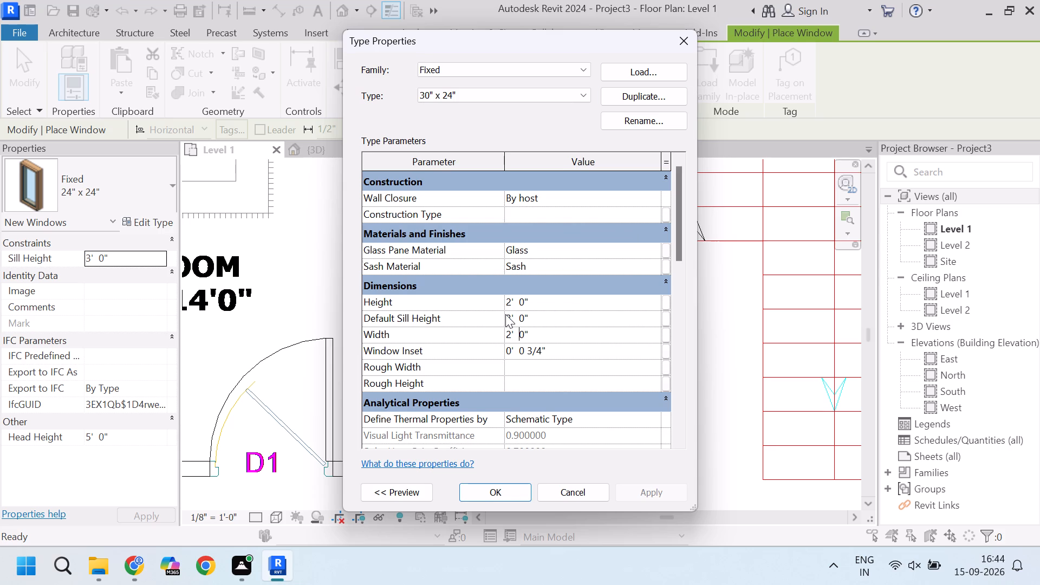
key("Right")
key("BackSpace")
key("6")
left_click(504, 493)
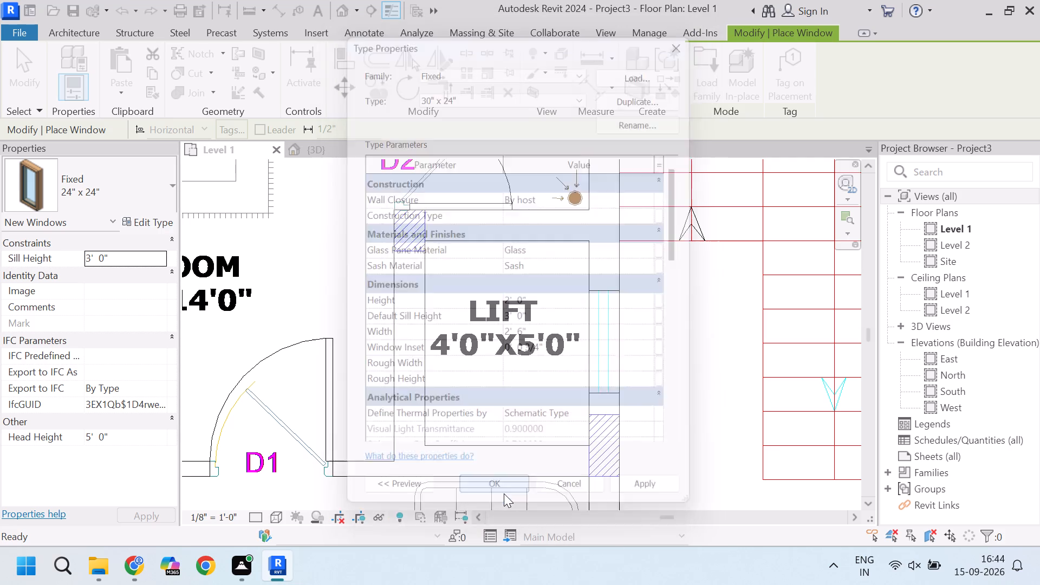
Place one Fixed 30" x 24" window at the opening in the lift's outer wall.
scroll(366, 309, "down", 5)
scroll(484, 335, "up", 6)
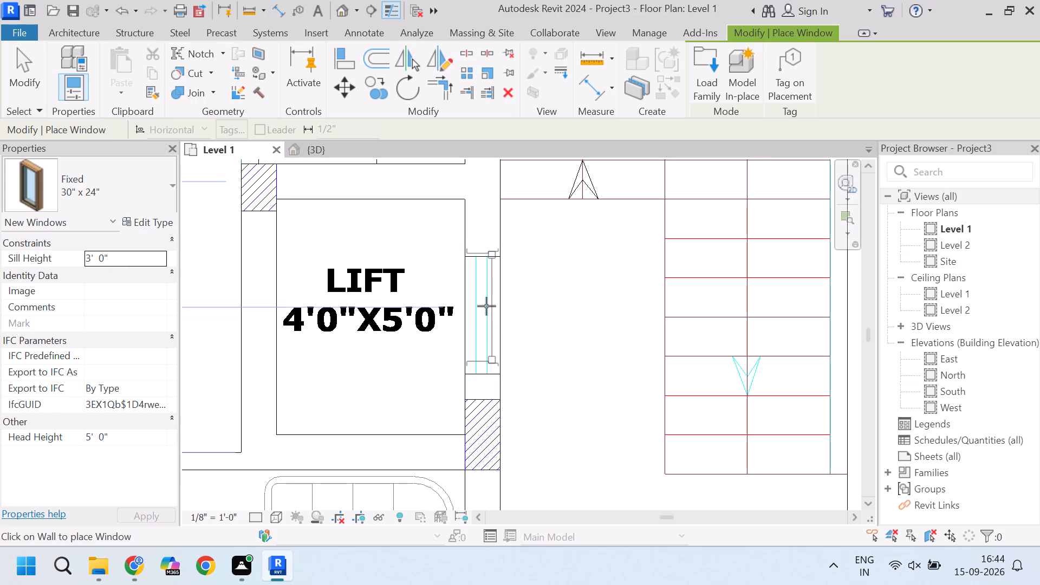
left_click(486, 315)
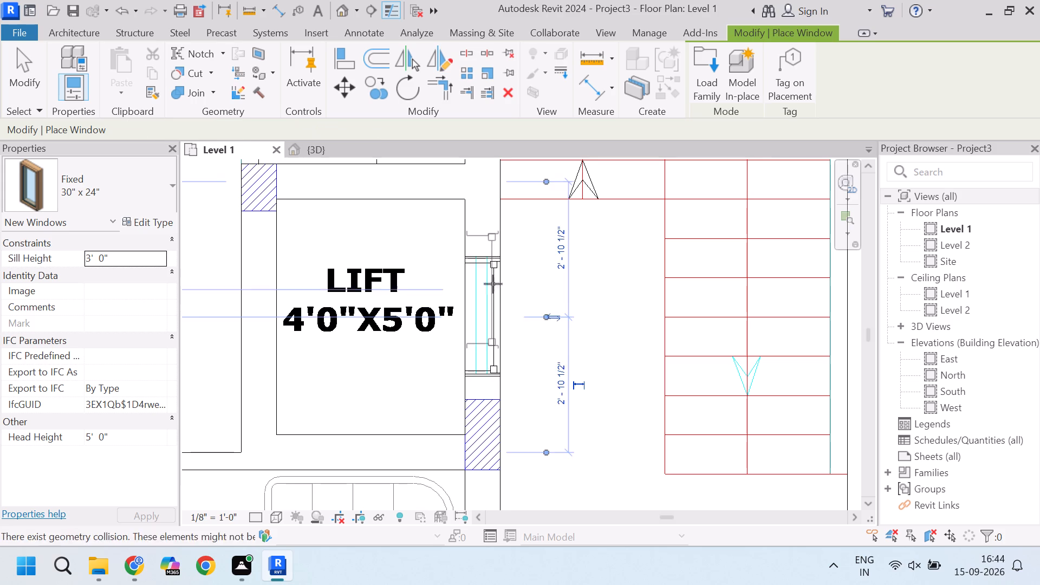
scroll(493, 284, "up", 4)
key("Escape")
key("Escape")
Move the lift window by its outer corner so it lines up with the north end of the CAD opening.
left_click(495, 265)
scroll(493, 248, "up", 7)
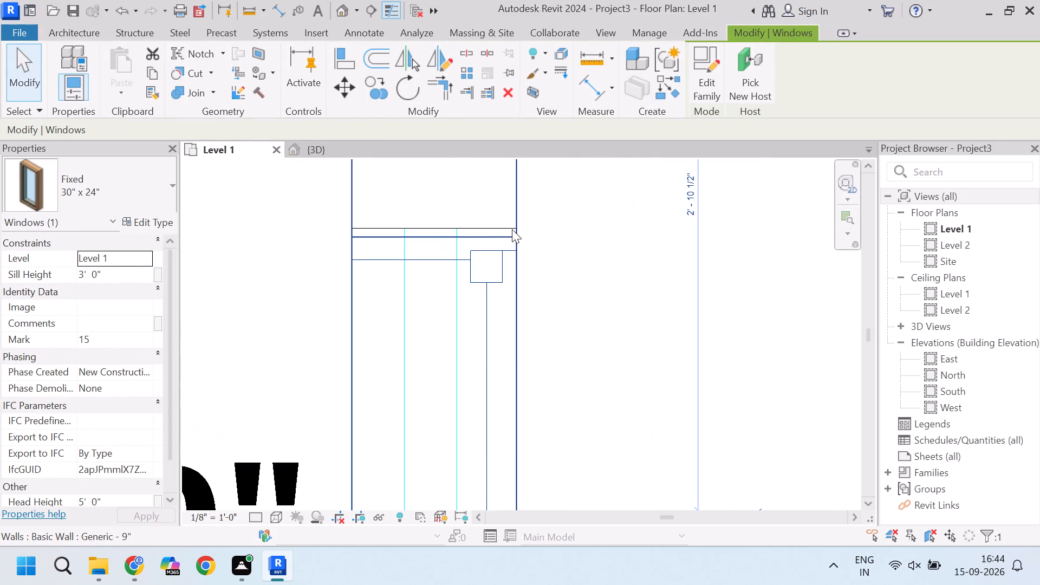
type("MV")
scroll(518, 237, "up", 4)
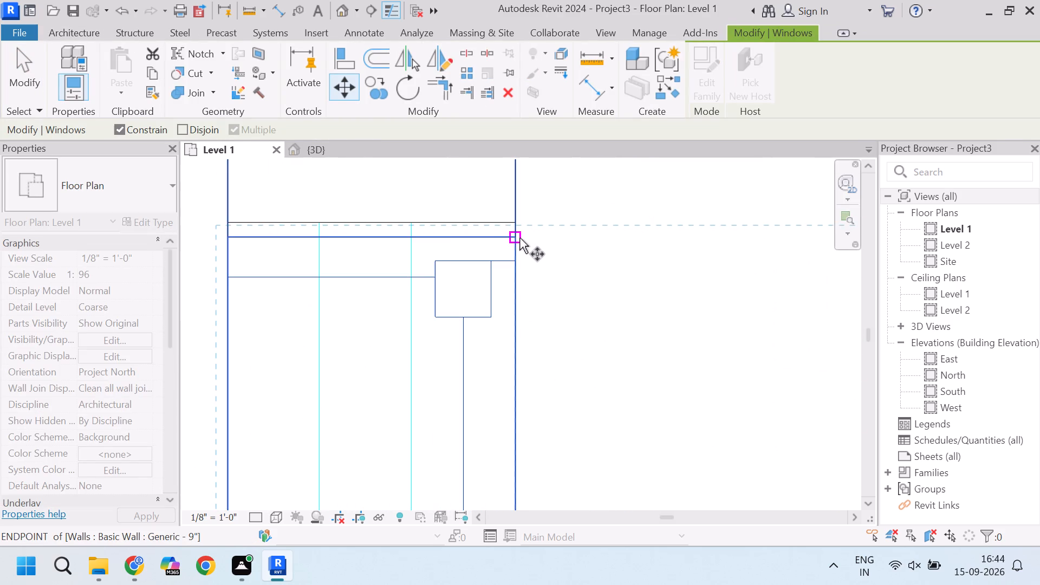
left_click(519, 238)
left_click(513, 226)
key("Escape")
key("Escape")
Set the lift window's sill height to 5' 0".
scroll(490, 285, "down", 9)
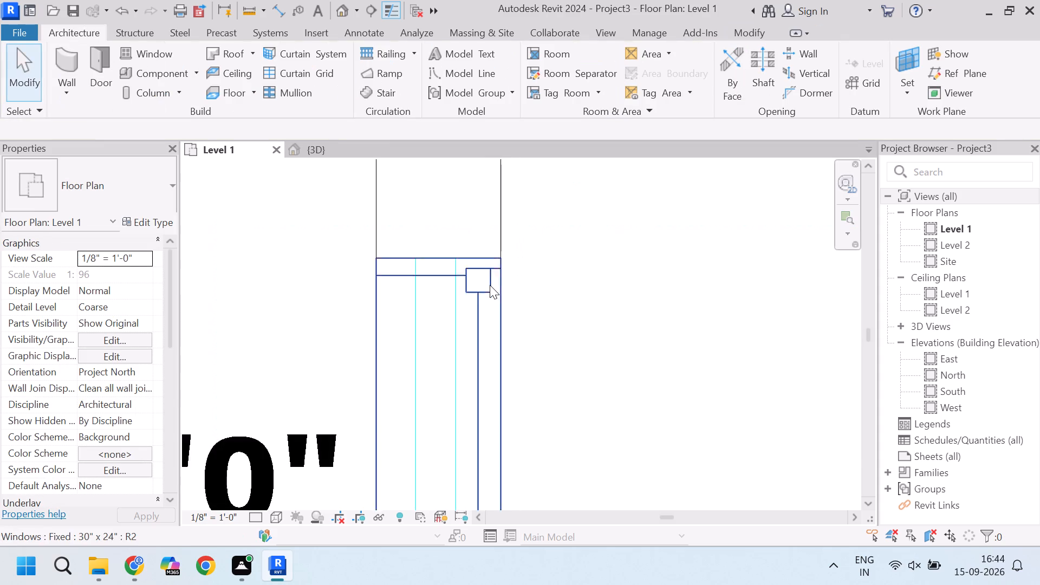
scroll(490, 285, "down", 4)
left_click(500, 309)
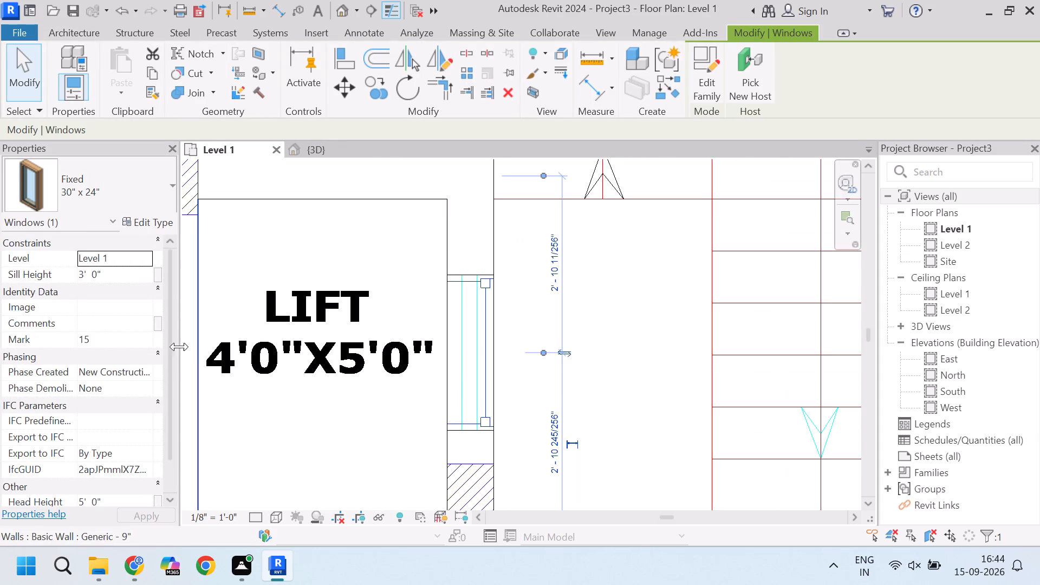
left_click(86, 274)
key("BackSpace")
key("5")
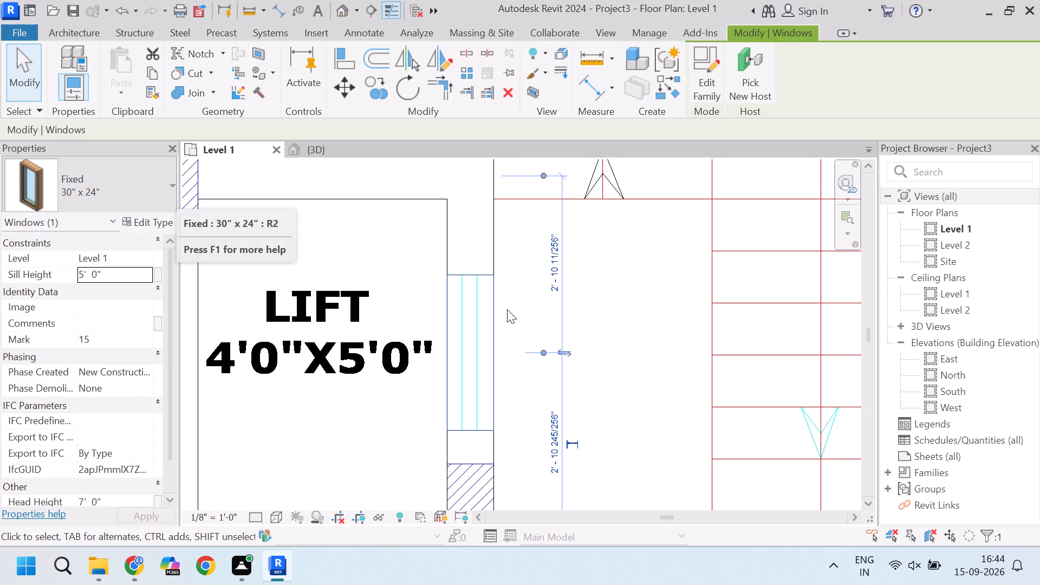
Check the lift window in the outer wall beside the staircase in the 3D view.
scroll(512, 311, "down", 3)
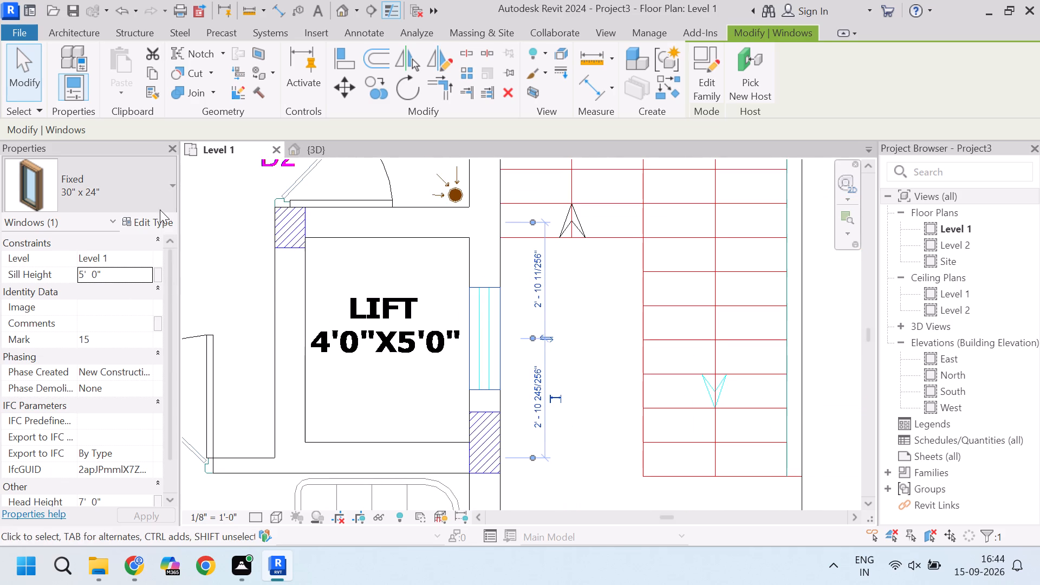
left_click(317, 154)
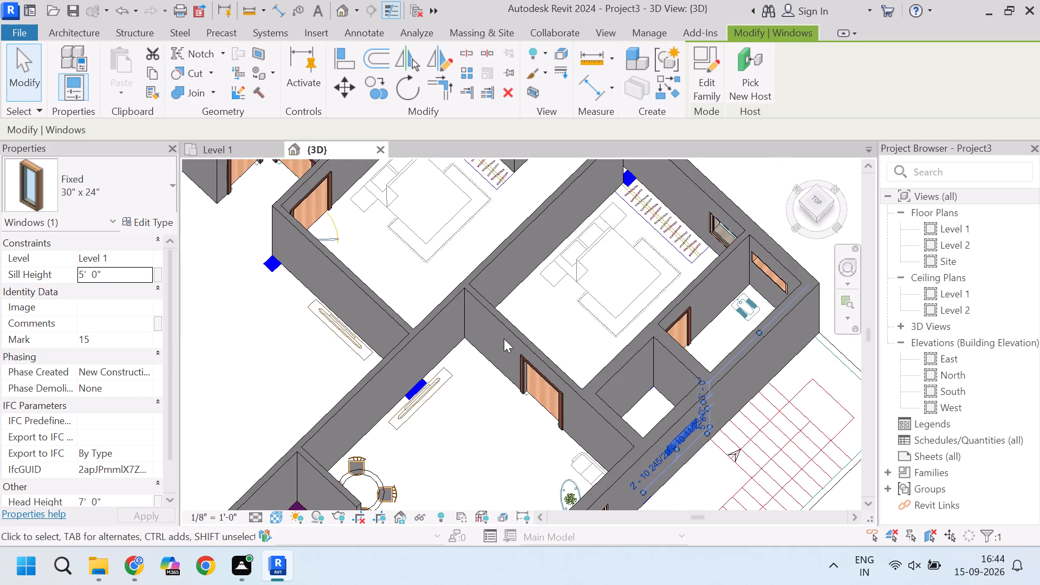
scroll(504, 340, "down", 4)
left_click(723, 289)
middle_click_drag(639, 400, 600, 354)
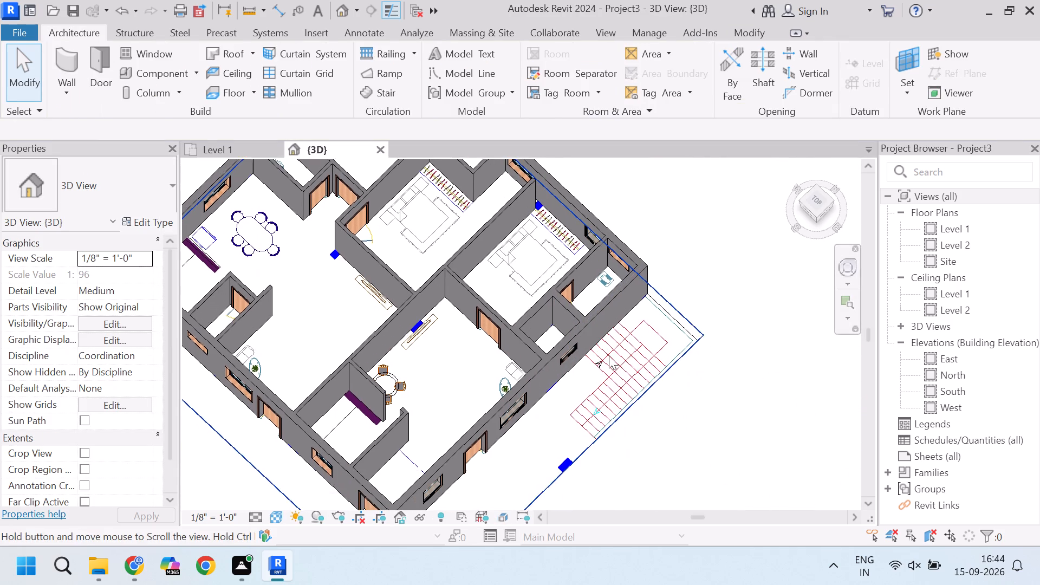
left_click_drag(814, 212, 773, 173)
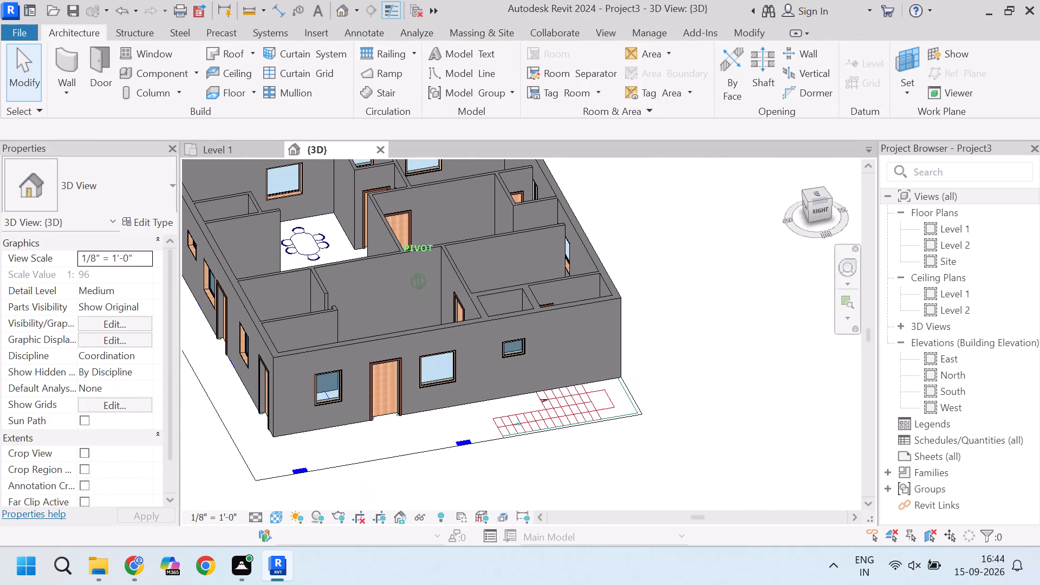
Examine the building in 3D from several sides, inspecting the doors and windows in the bedrooms, toilets, hall and lift.
scroll(589, 206, "up", 9)
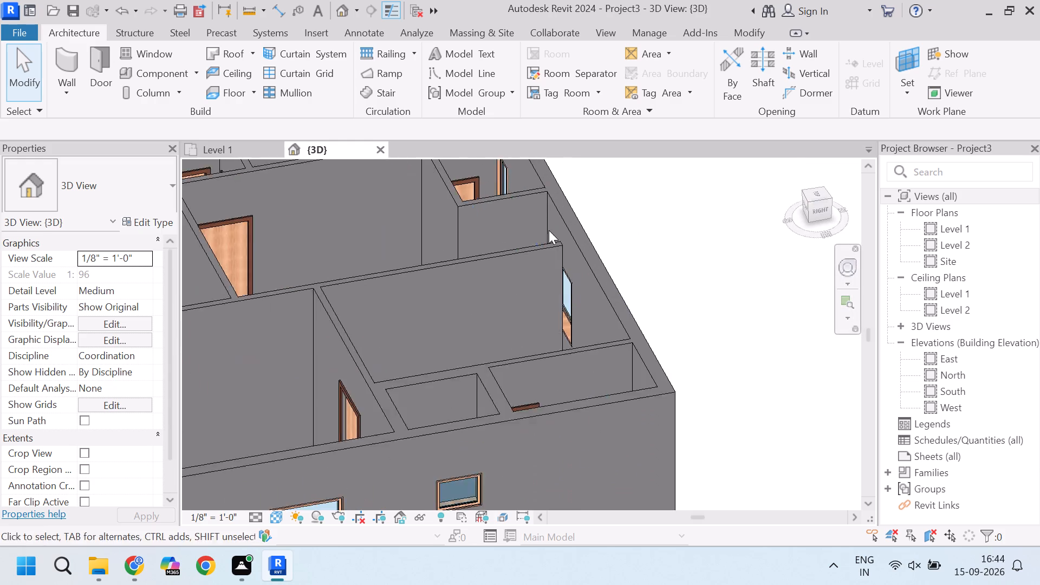
left_click_drag(821, 212, 188, 218)
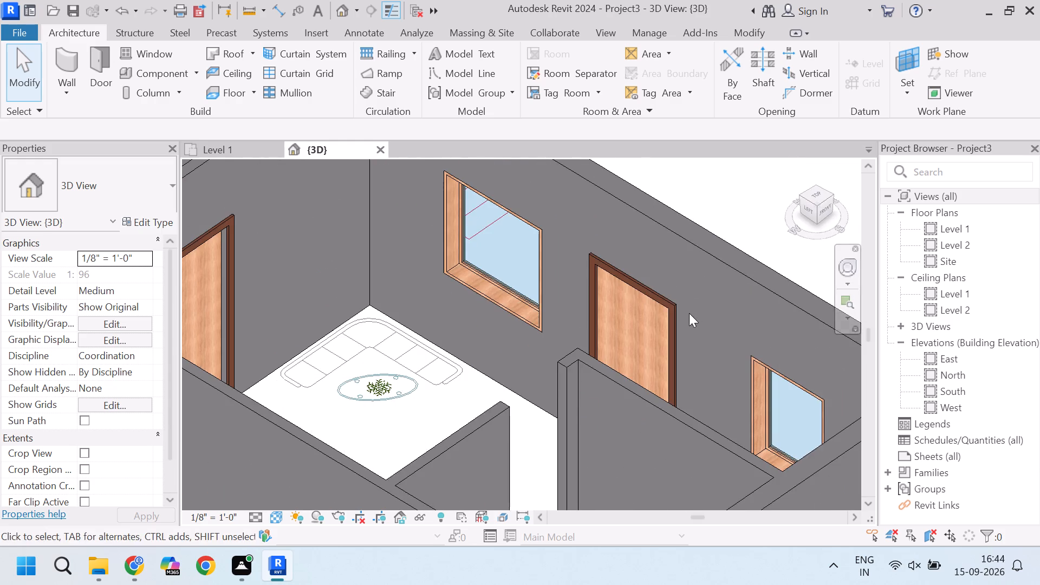
scroll(688, 315, "down", 12)
scroll(557, 222, "up", 8)
scroll(351, 389, "up", 3)
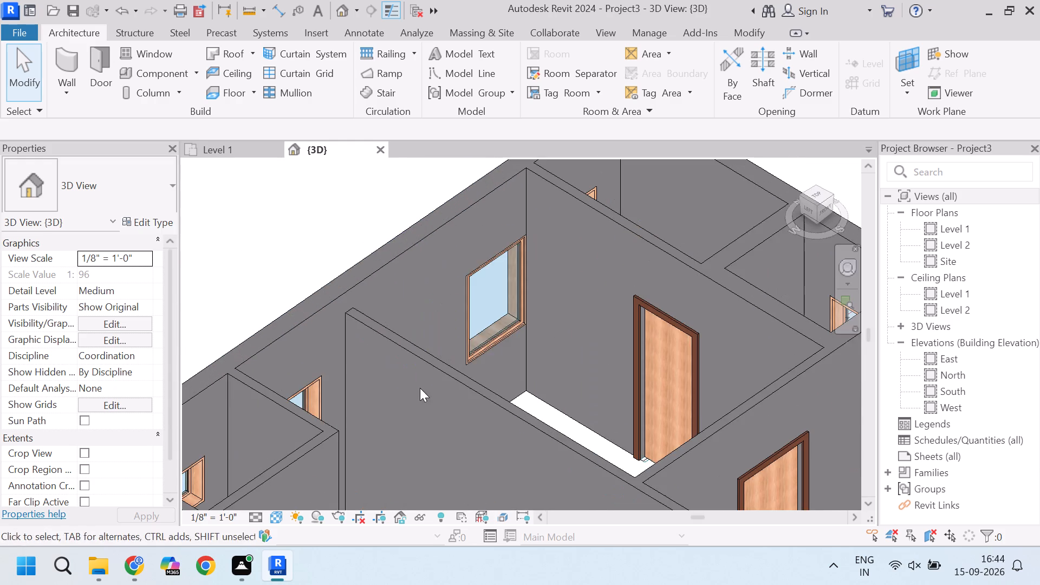
scroll(466, 365, "down", 4)
scroll(292, 400, "up", 4)
scroll(375, 411, "down", 4)
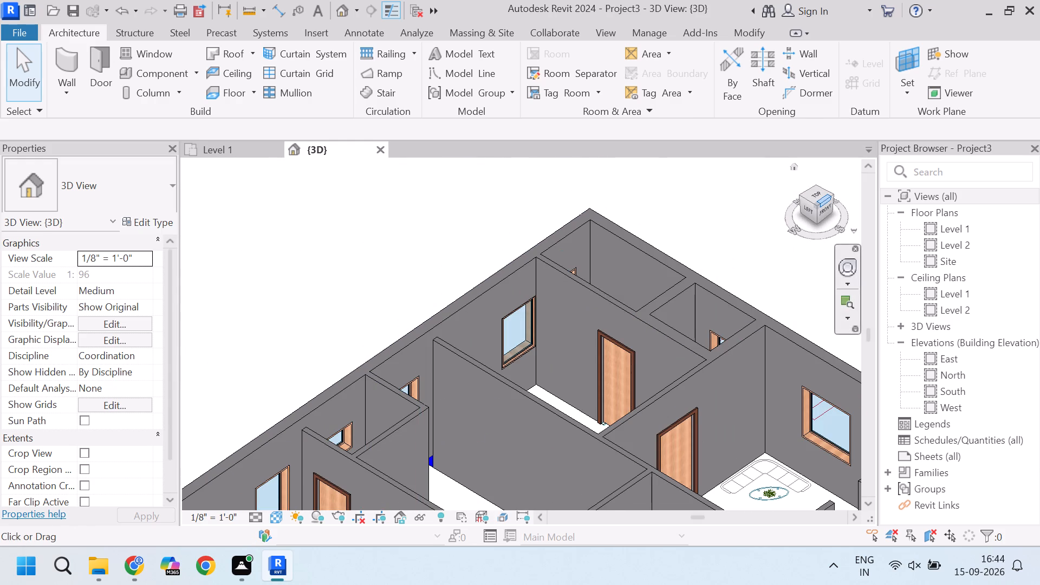
left_click_drag(824, 201, 660, 196)
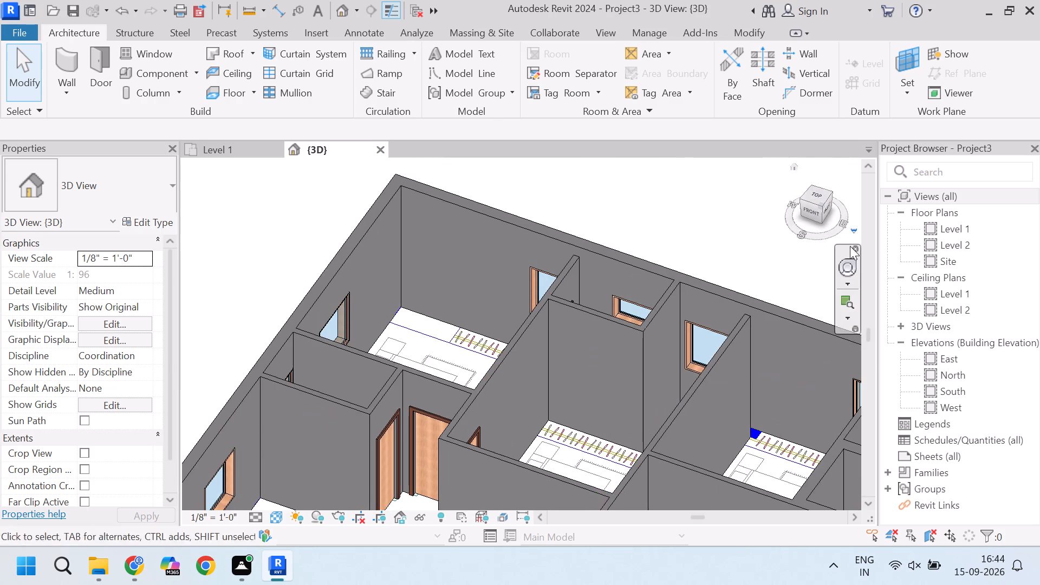
scroll(804, 292, "up", 3)
scroll(600, 312, "down", 5)
scroll(506, 347, "up", 4)
scroll(500, 343, "down", 5)
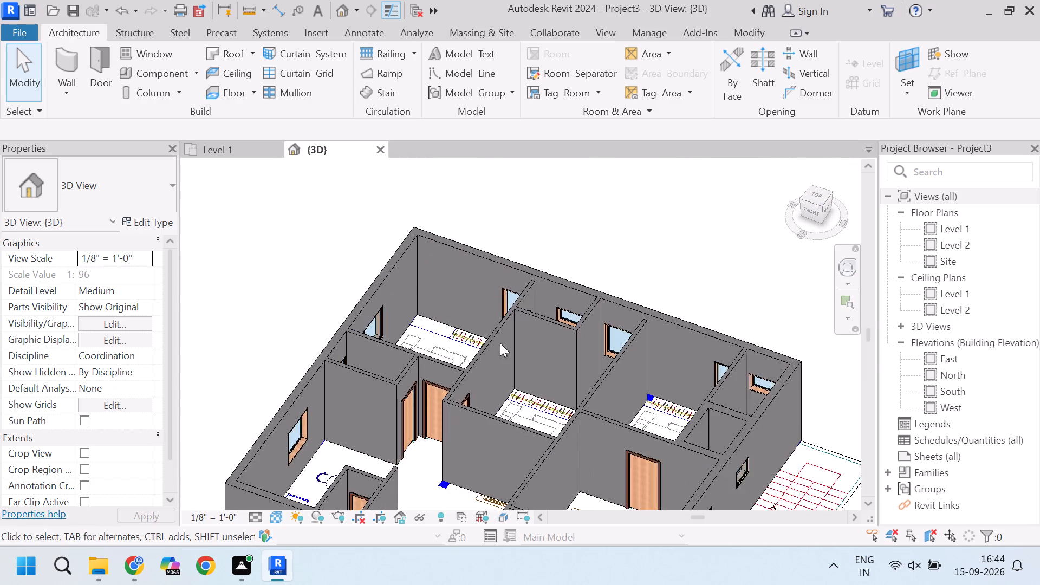
scroll(500, 343, "down", 4)
scroll(582, 352, "up", 7)
scroll(636, 384, "down", 4)
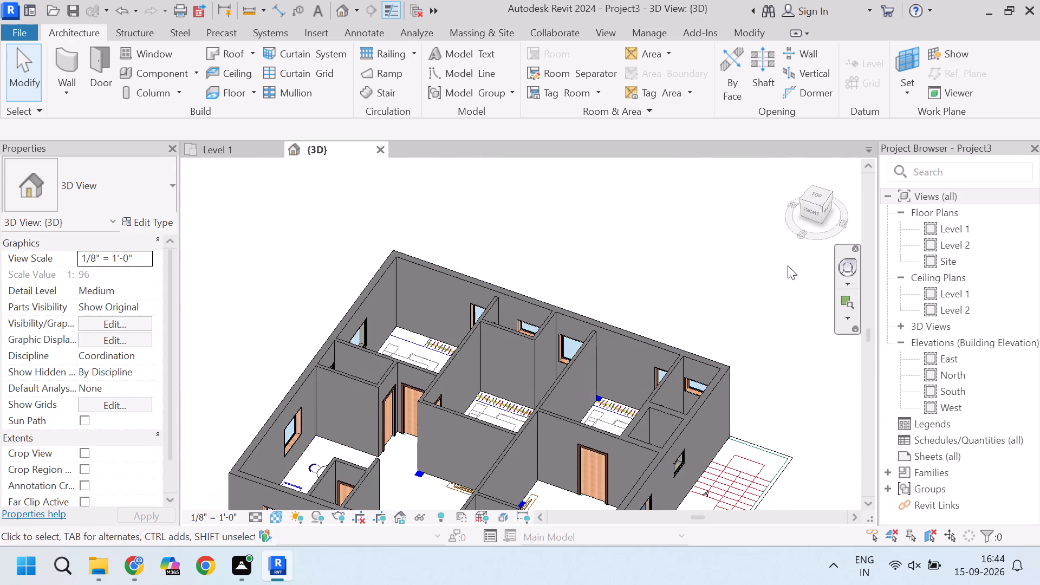
left_click_drag(818, 206, 270, 224)
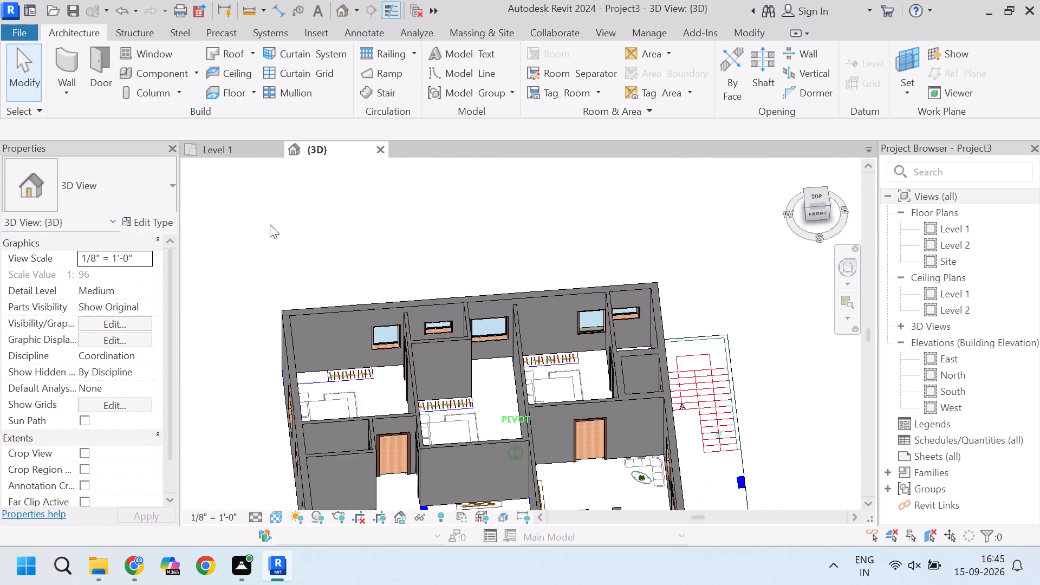
left_click_drag(270, 224, 304, 227)
scroll(642, 283, "up", 7)
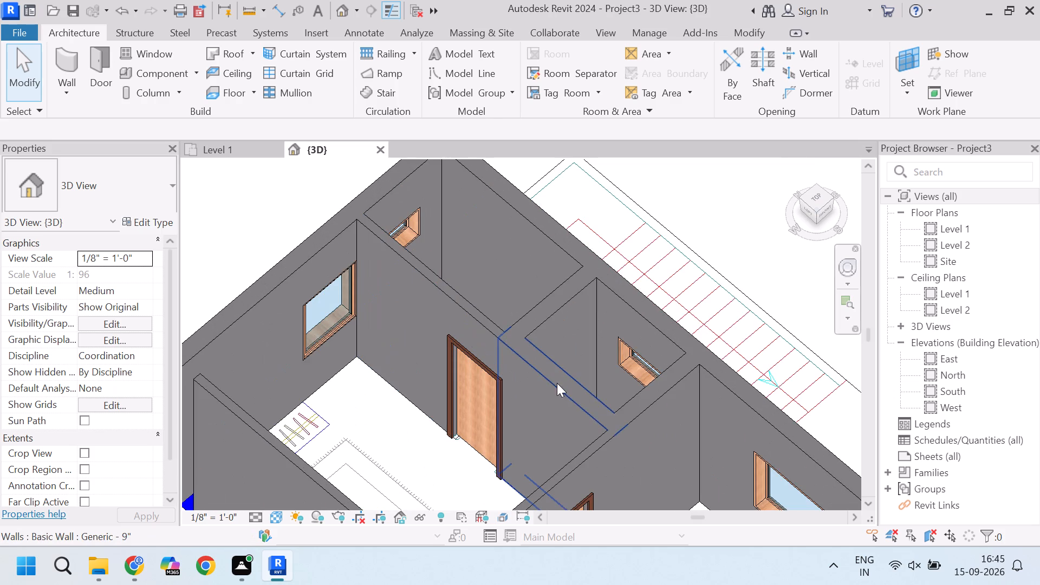
Return to the Level 1 floor plan and inspect the area around the lift, bedroom and hall.
left_click(226, 156)
scroll(603, 289, "down", 5)
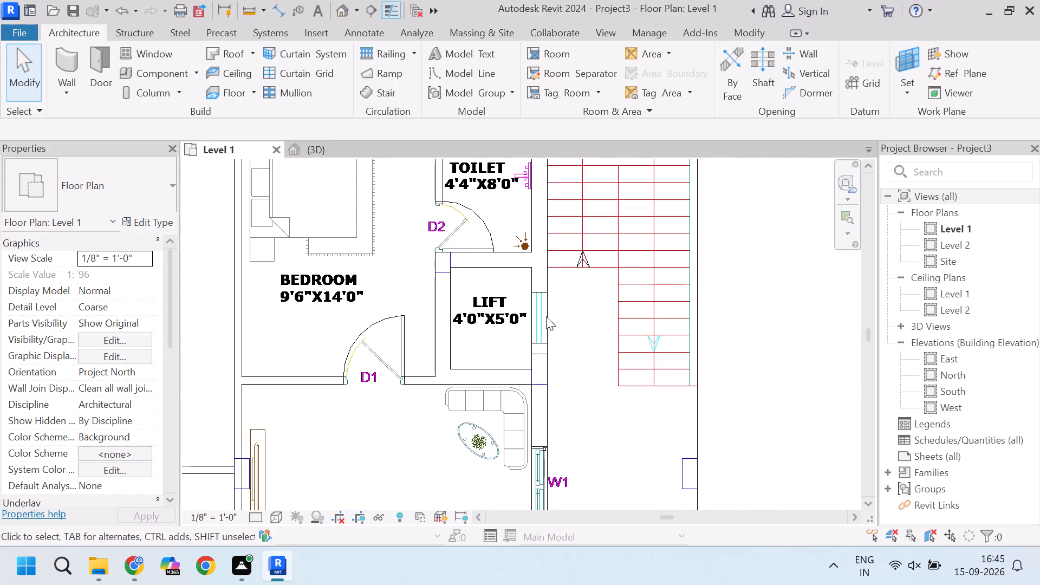
scroll(462, 306, "up", 3)
scroll(454, 289, "down", 4)
scroll(461, 348, "up", 3)
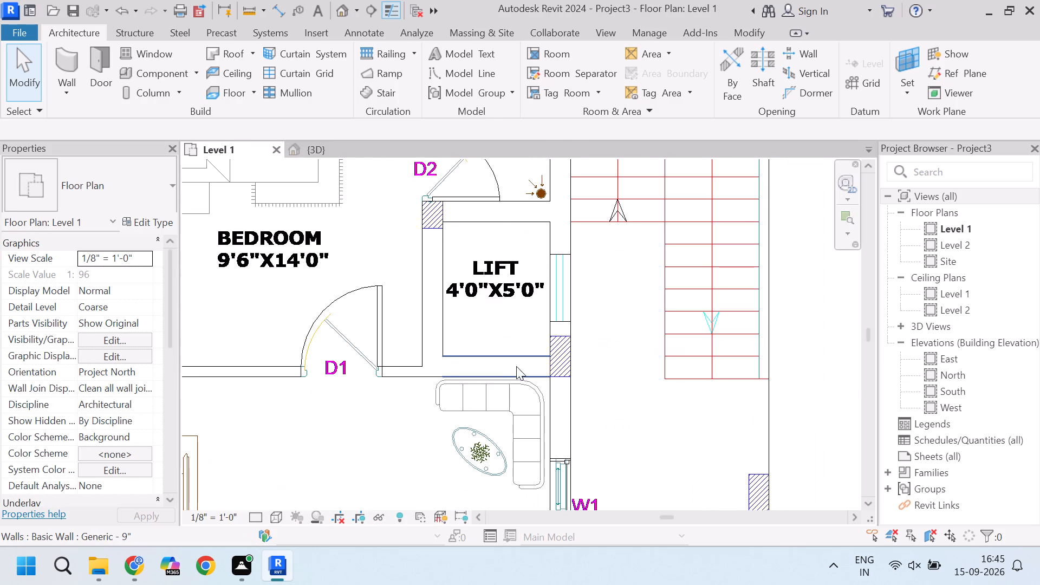
scroll(519, 364, "down", 4)
scroll(519, 364, "up", 4)
scroll(519, 364, "down", 2)
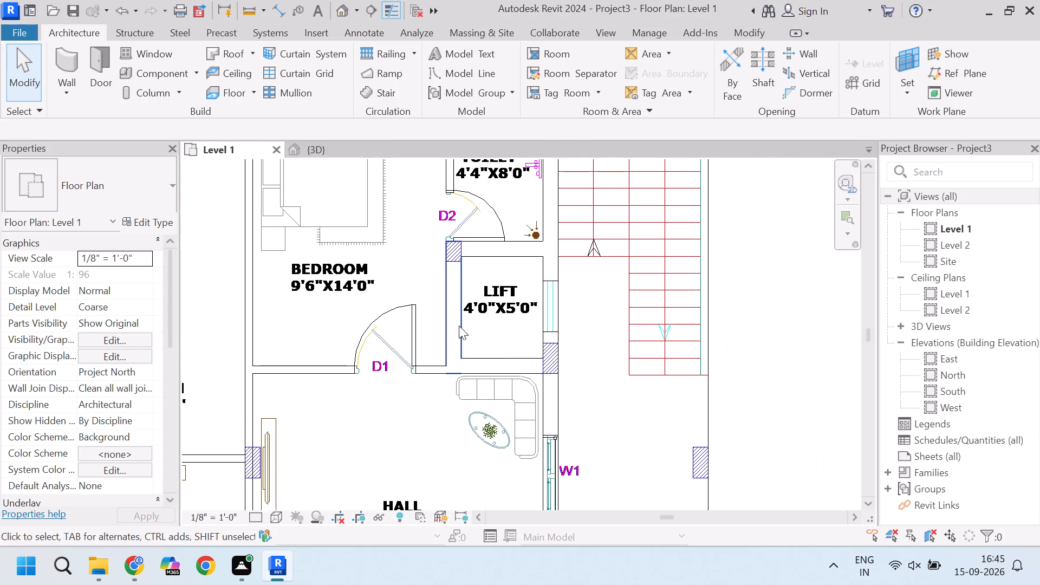
scroll(494, 275, "down", 4)
scroll(472, 295, "up", 3)
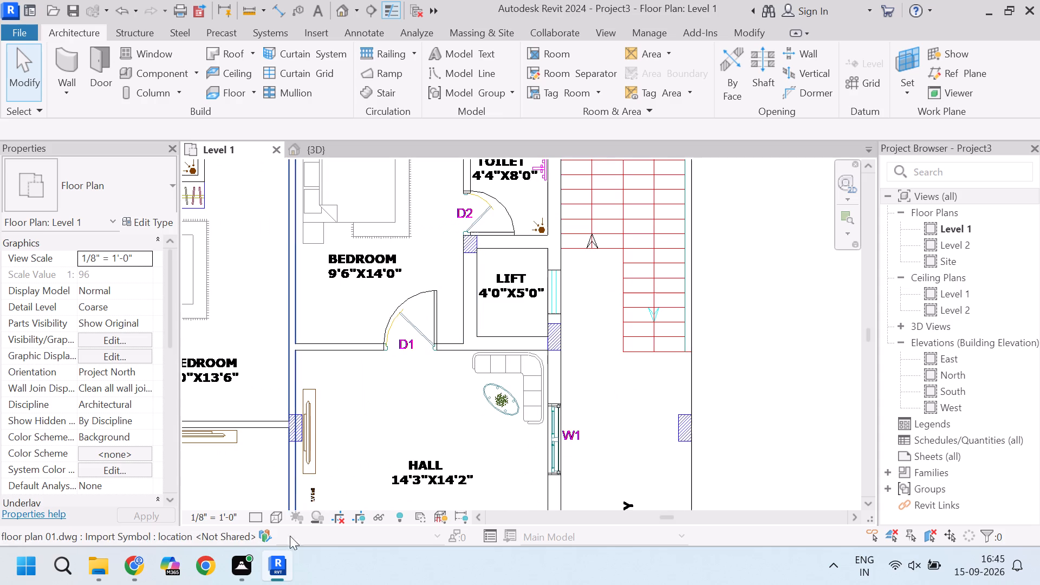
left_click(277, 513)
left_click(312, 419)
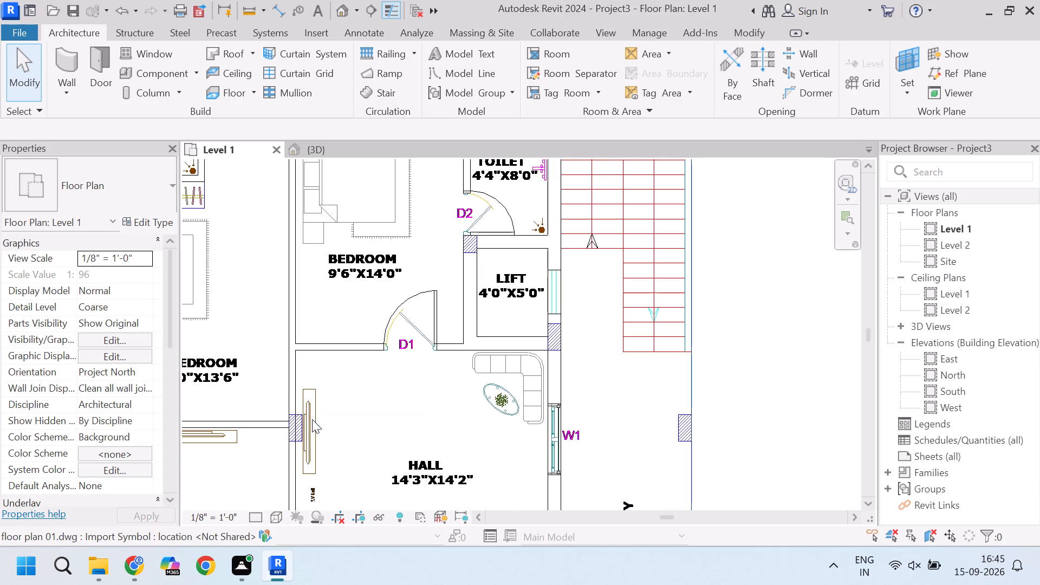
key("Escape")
Look over the whole Level 1 floor plan, reviewing the walls, doors and windows against the CAD drawing.
scroll(490, 312, "down", 8)
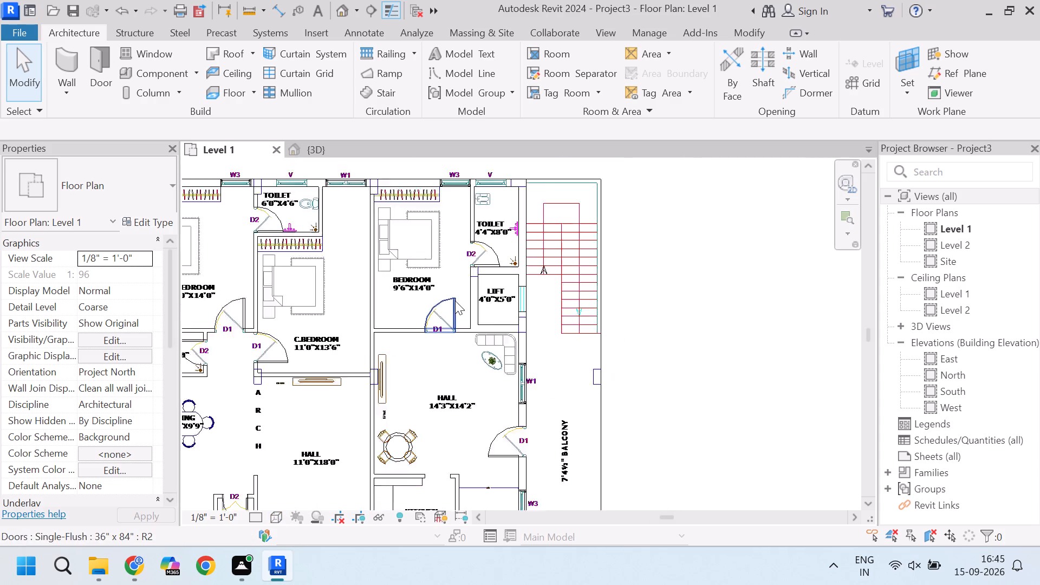
scroll(403, 342, "up", 4)
scroll(457, 353, "down", 7)
scroll(417, 362, "up", 4)
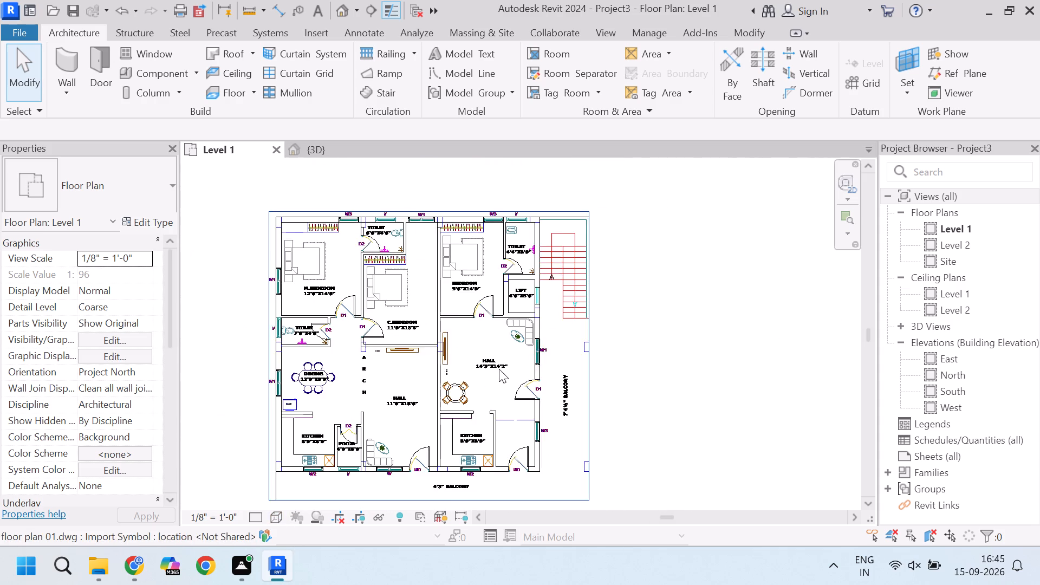
scroll(499, 369, "down", 4)
scroll(548, 354, "up", 6)
scroll(548, 354, "down", 3)
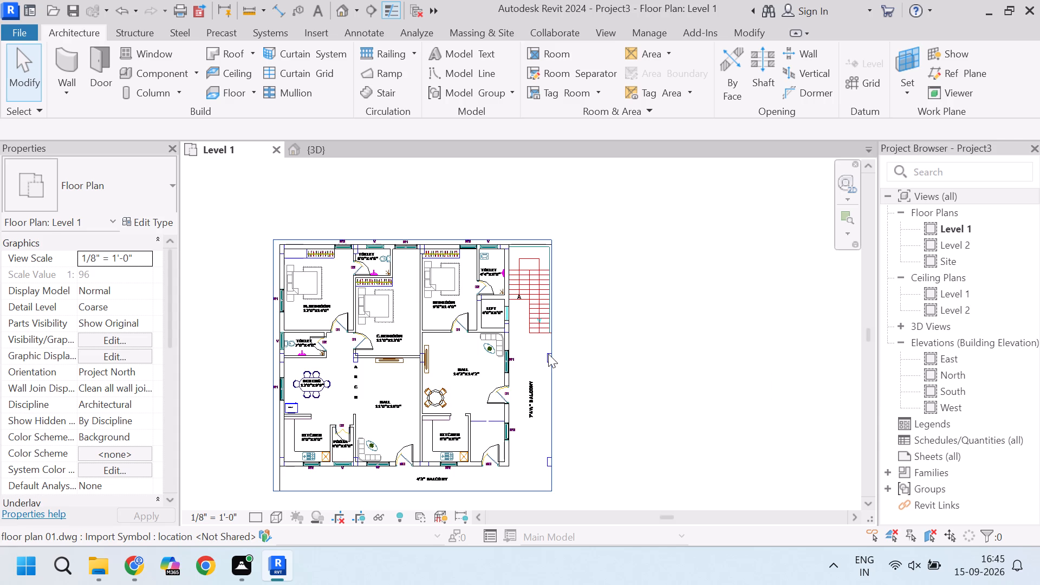
scroll(548, 354, "down", 2)
scroll(579, 343, "up", 3)
middle_click_drag(365, 306, 443, 311)
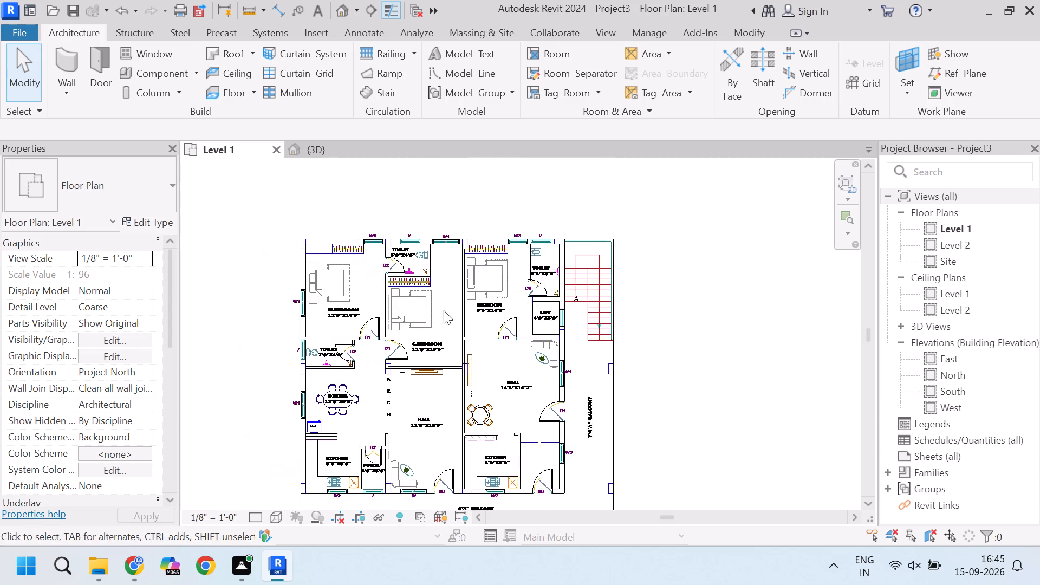
scroll(434, 322, "up", 4)
scroll(460, 311, "down", 4)
scroll(392, 379, "up", 3)
scroll(369, 385, "down", 2)
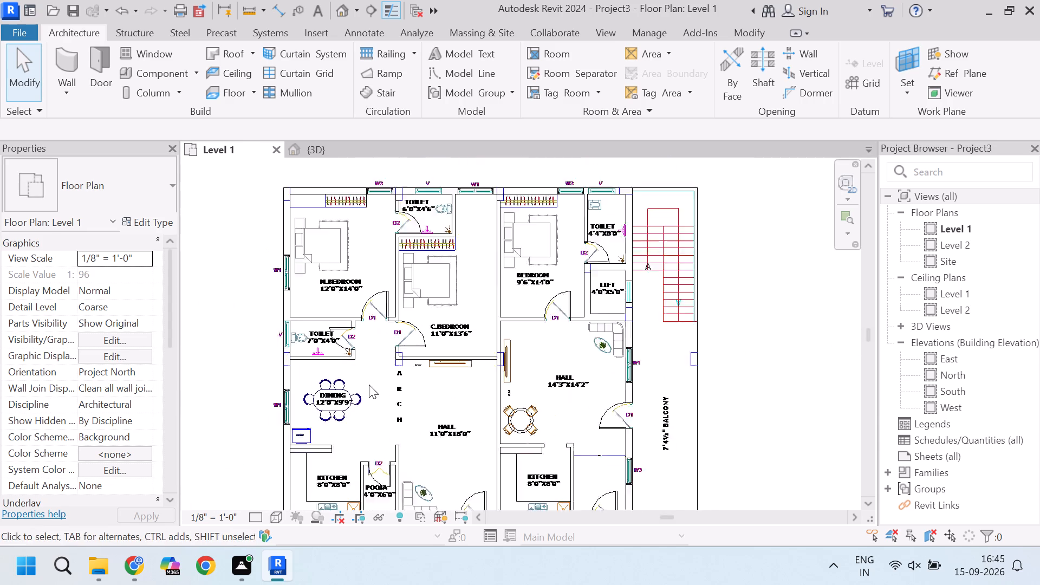
scroll(369, 385, "down", 1)
scroll(362, 343, "up", 5)
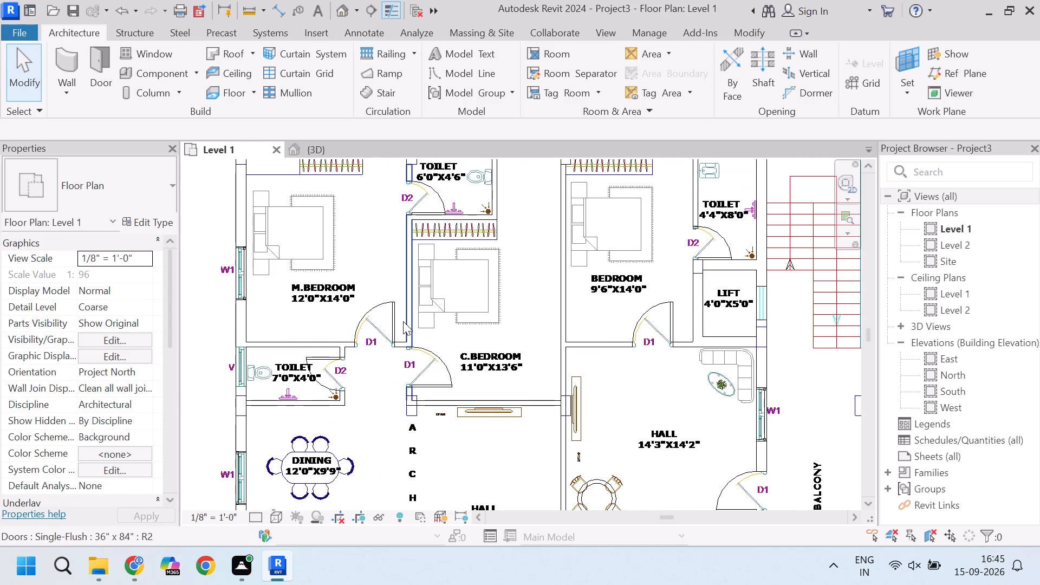
Set the 3D view's detail level to Fine.
left_click(374, 308)
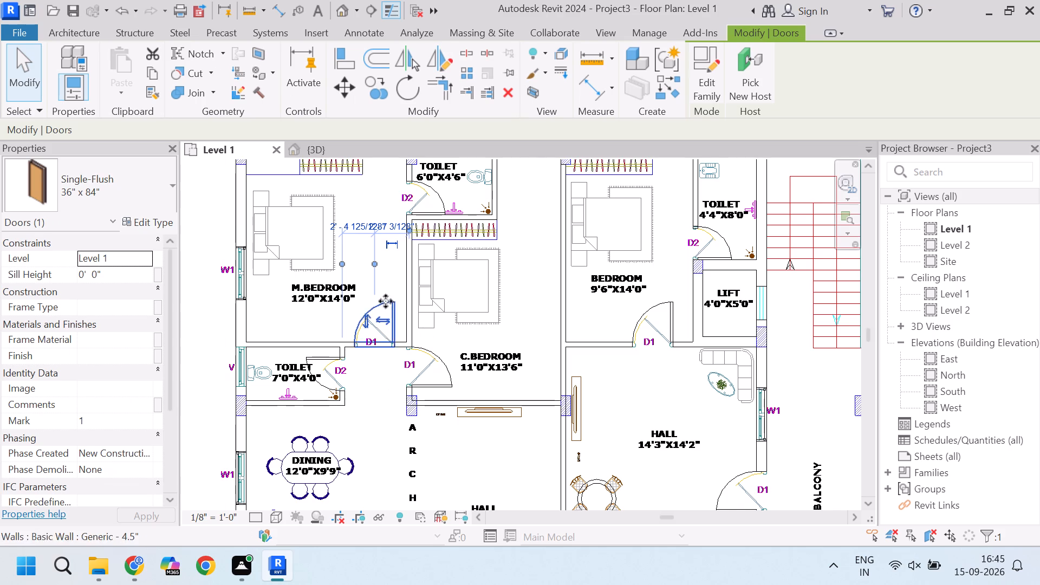
left_click(308, 152)
scroll(472, 381, "up", 4)
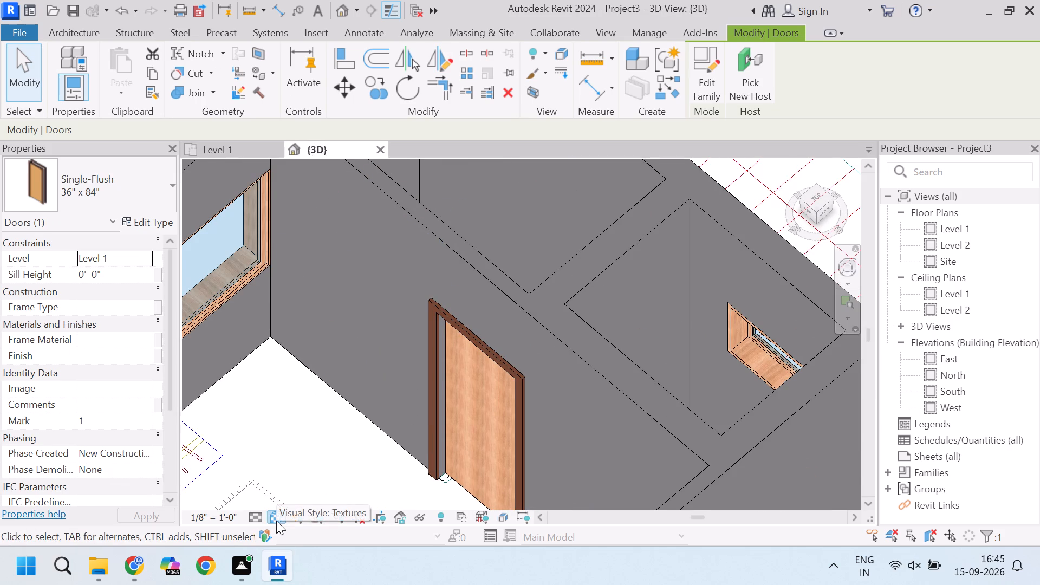
left_click(257, 517)
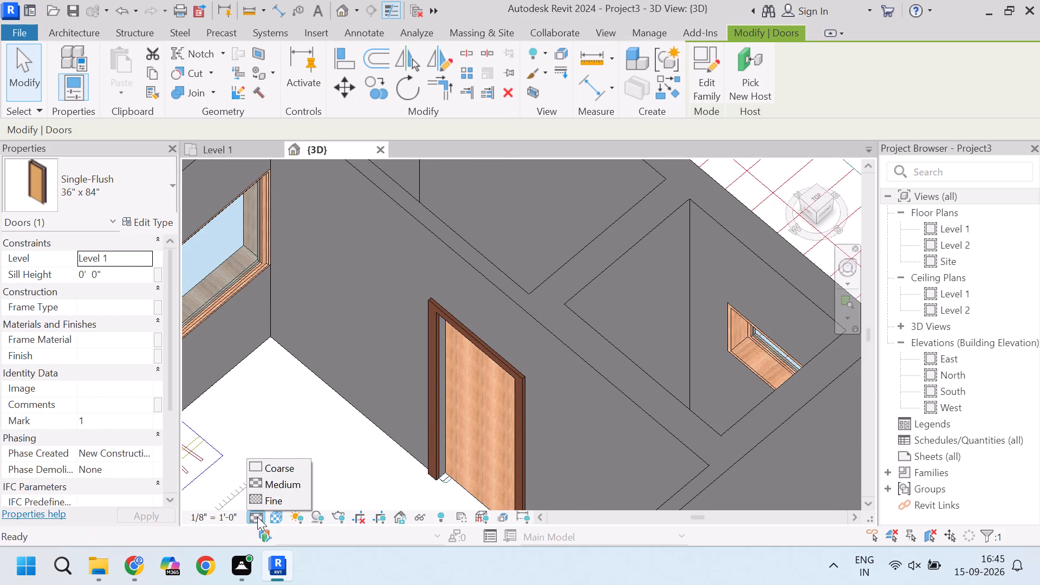
left_click(268, 493)
Examine the bedroom door, the lift walls and the lift window up close in the 3D view.
scroll(408, 337, "down", 5)
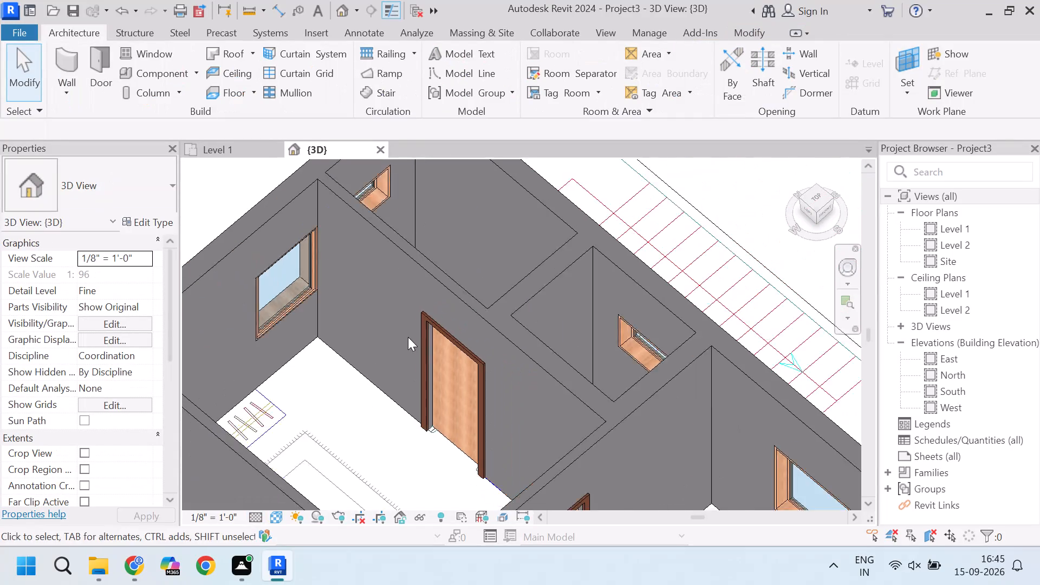
scroll(437, 383, "down", 2)
scroll(443, 418, "up", 6)
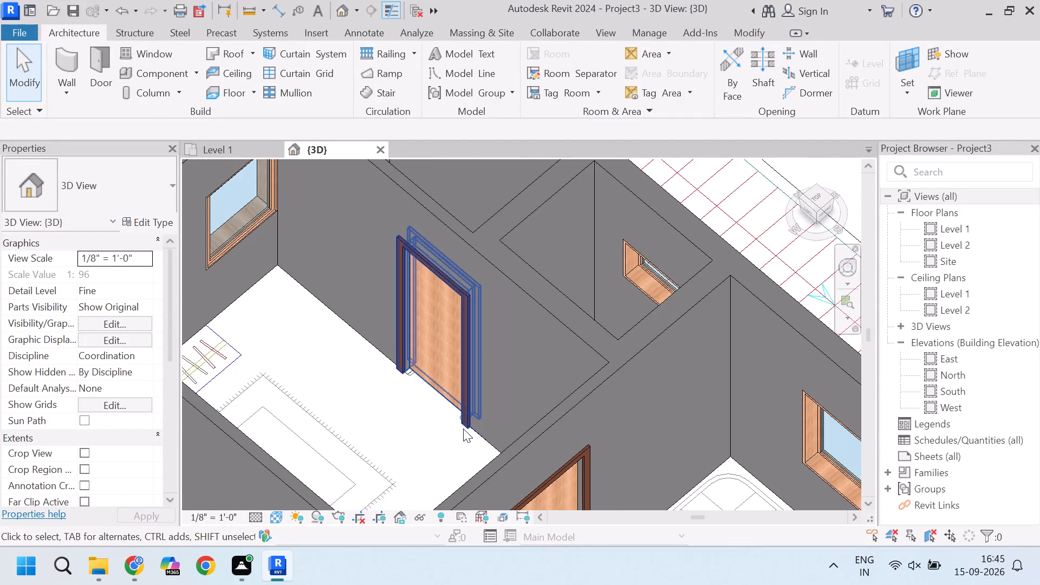
scroll(463, 428, "up", 1)
scroll(439, 388, "down", 4)
scroll(548, 270, "down", 1)
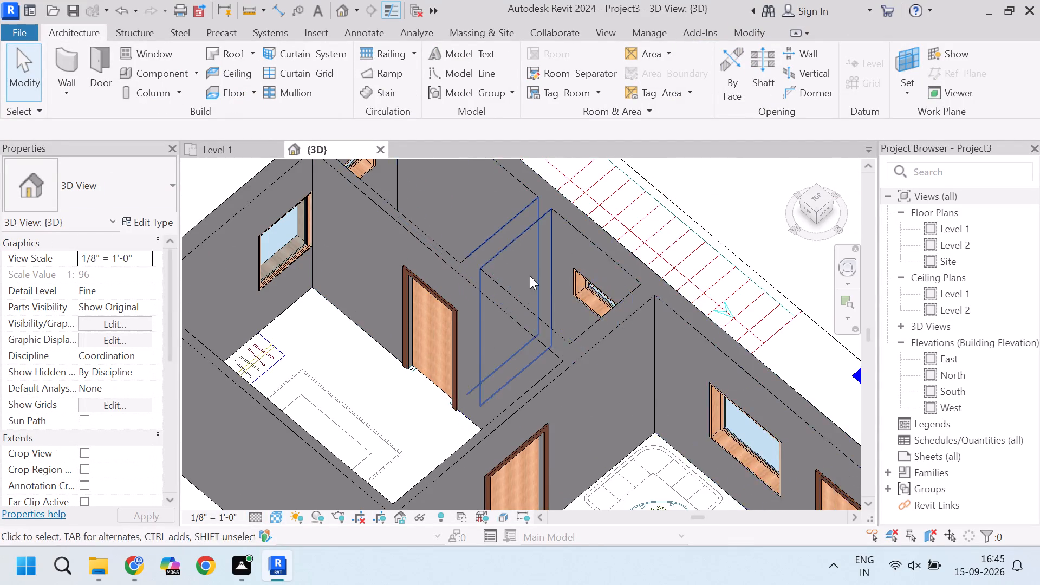
scroll(481, 251, "up", 8)
middle_click_drag(483, 272, 482, 321)
scroll(407, 281, "down", 4)
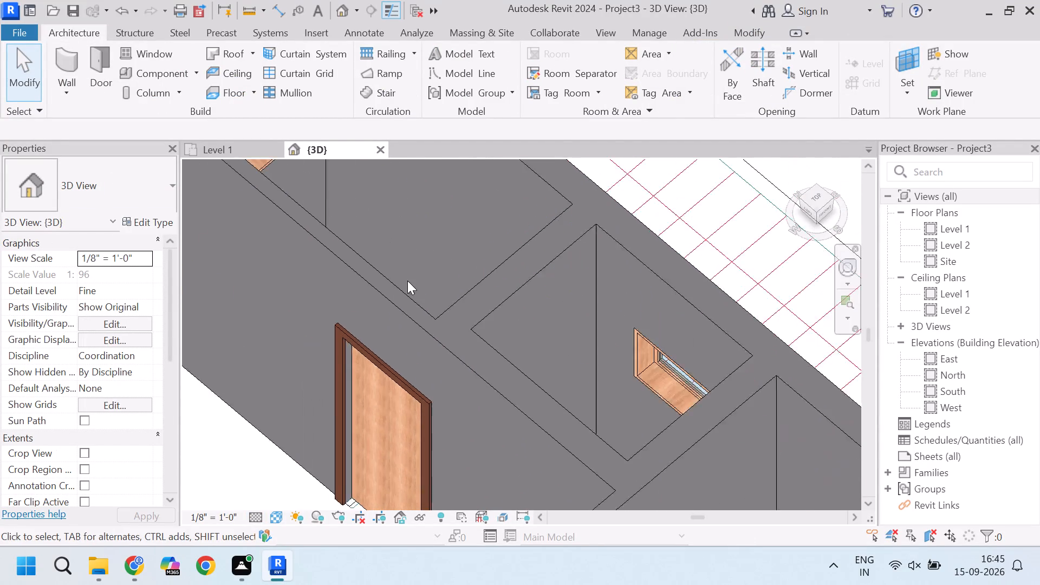
scroll(407, 281, "down", 6)
scroll(481, 448, "up", 5)
scroll(417, 388, "down", 9)
scroll(396, 380, "up", 3)
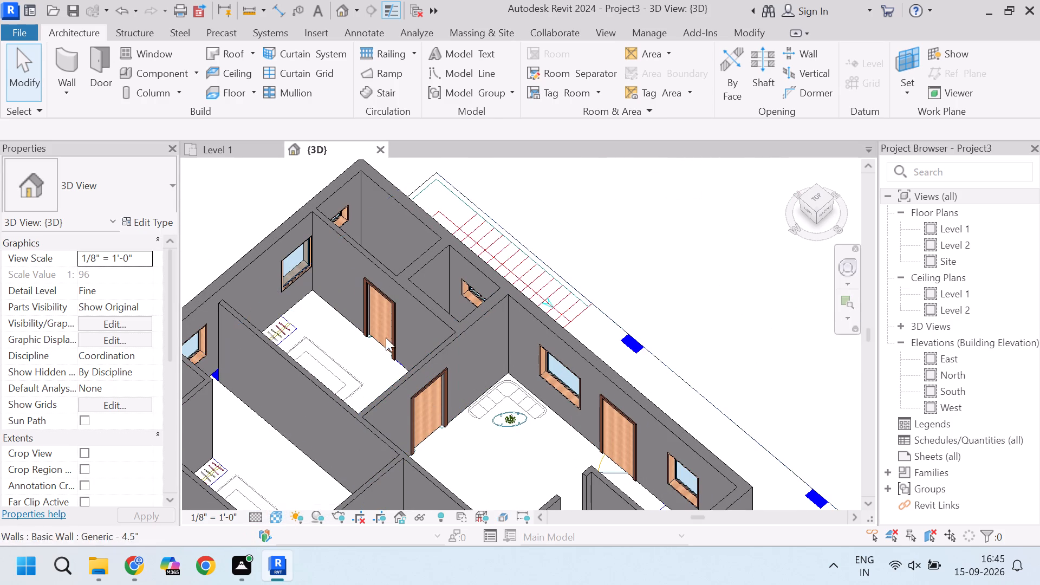
scroll(444, 310, "down", 6)
scroll(378, 432, "up", 3)
scroll(427, 316, "down", 5)
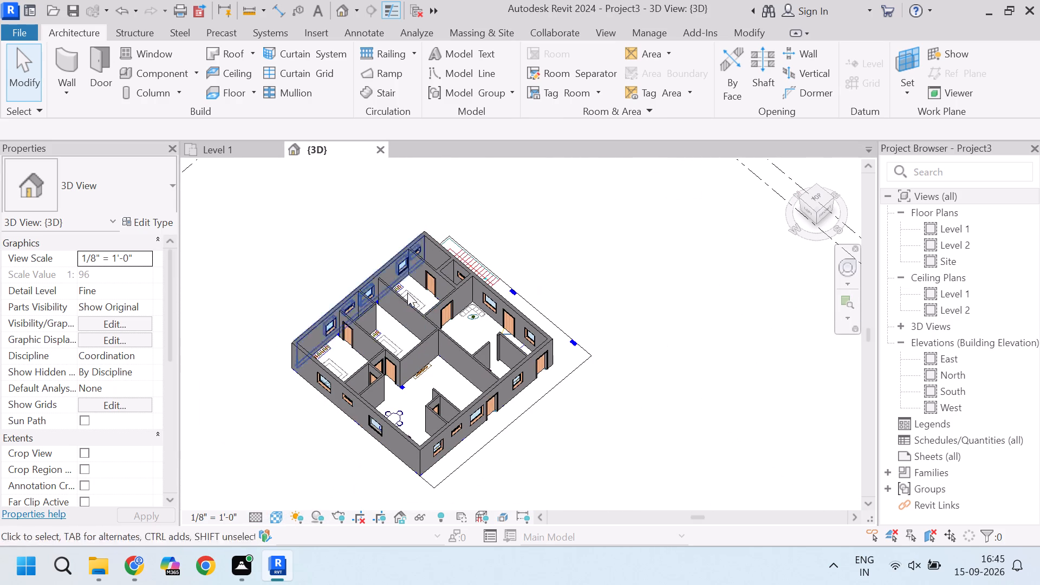
Examine the whole building in 3D from the front corner, checking the bedroom and hall doors and windows.
left_click_drag(815, 211, 788, 191)
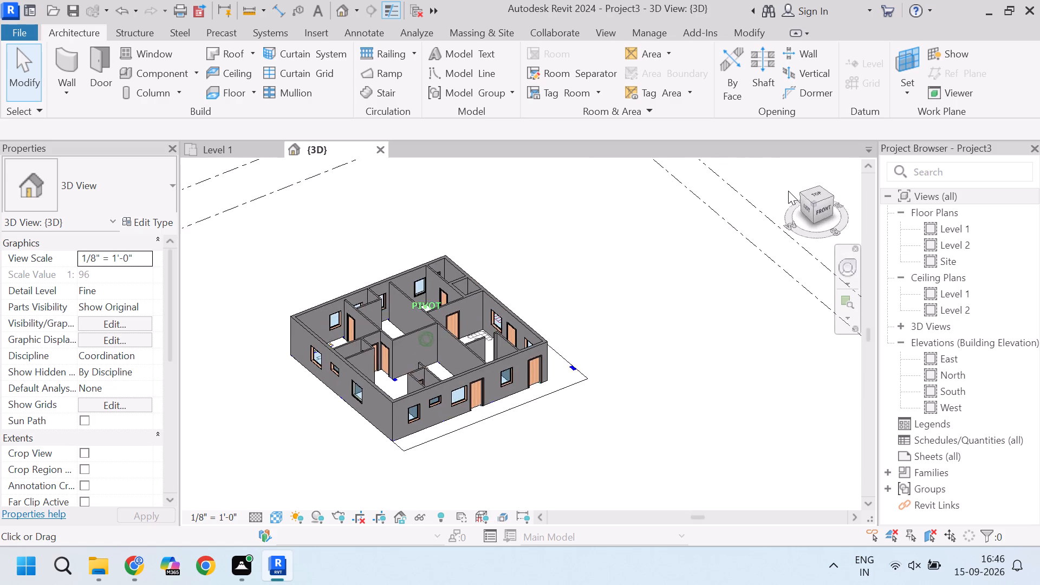
left_click_drag(788, 191, 813, 193)
scroll(382, 252, "up", 4)
scroll(339, 328, "up", 3)
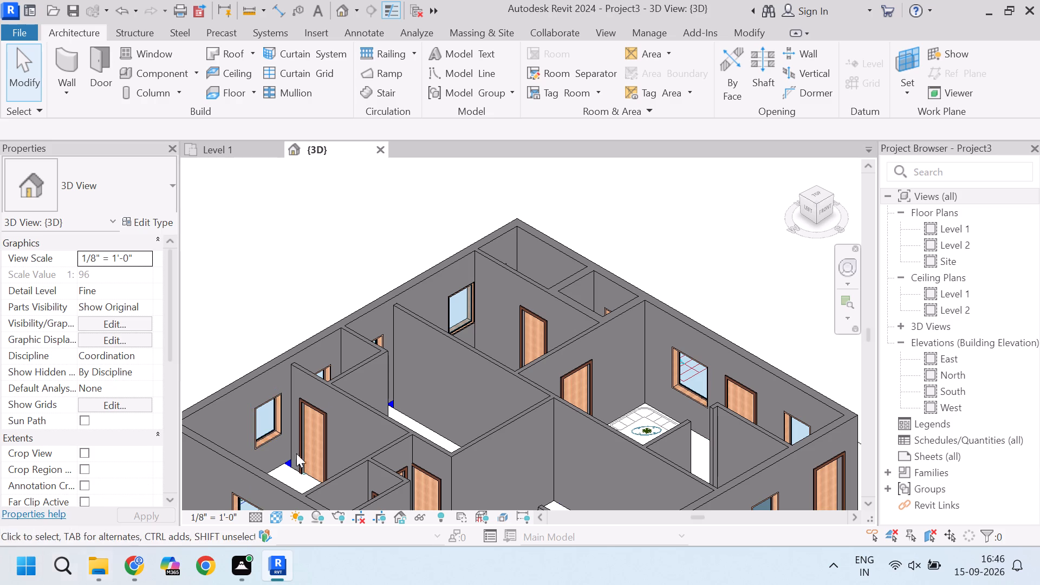
scroll(331, 317, "down", 10)
scroll(422, 308, "up", 3)
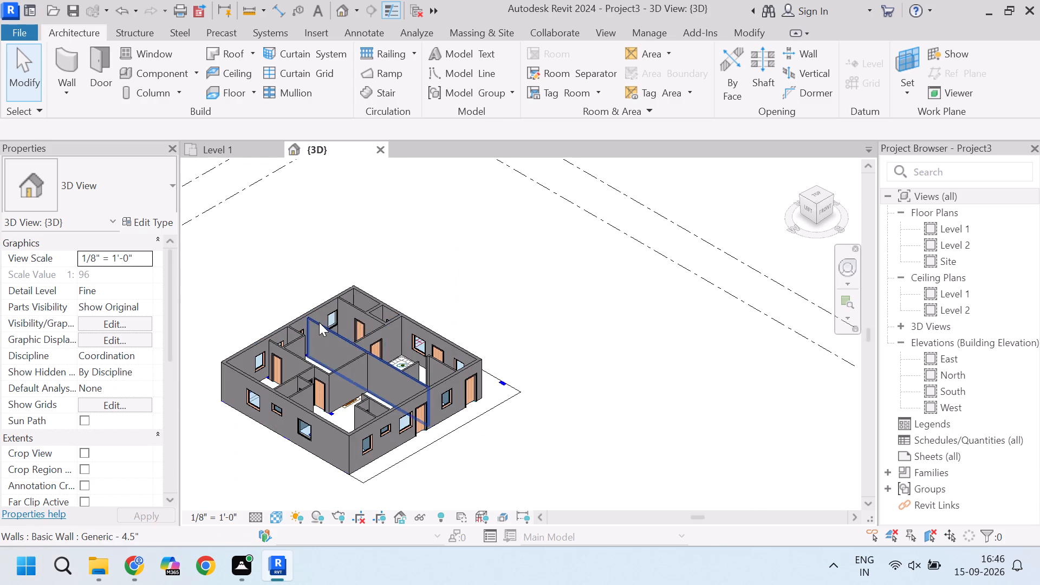
scroll(320, 322, "up", 3)
scroll(424, 357, "up", 8)
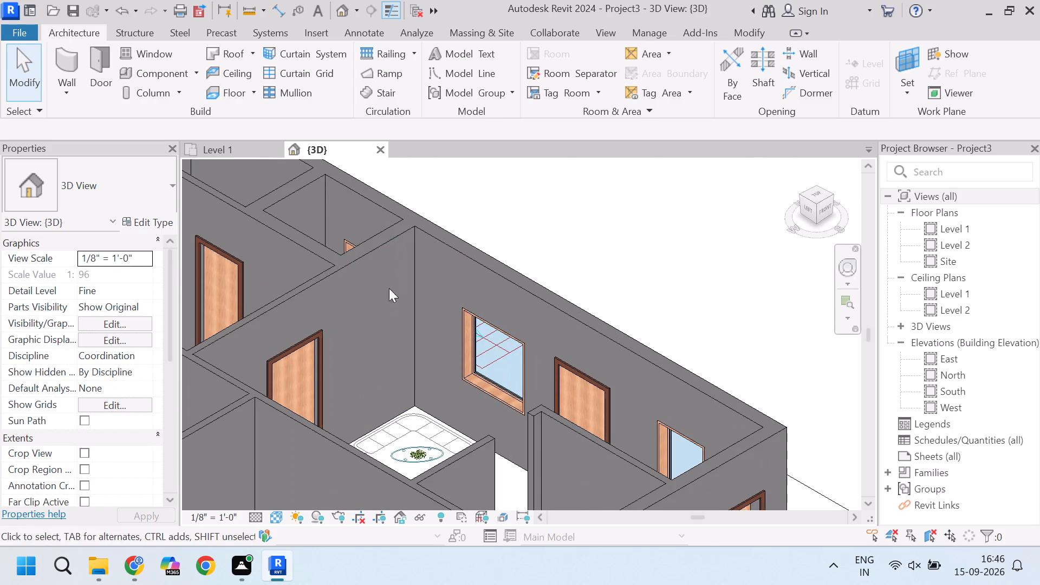
scroll(403, 290, "down", 8)
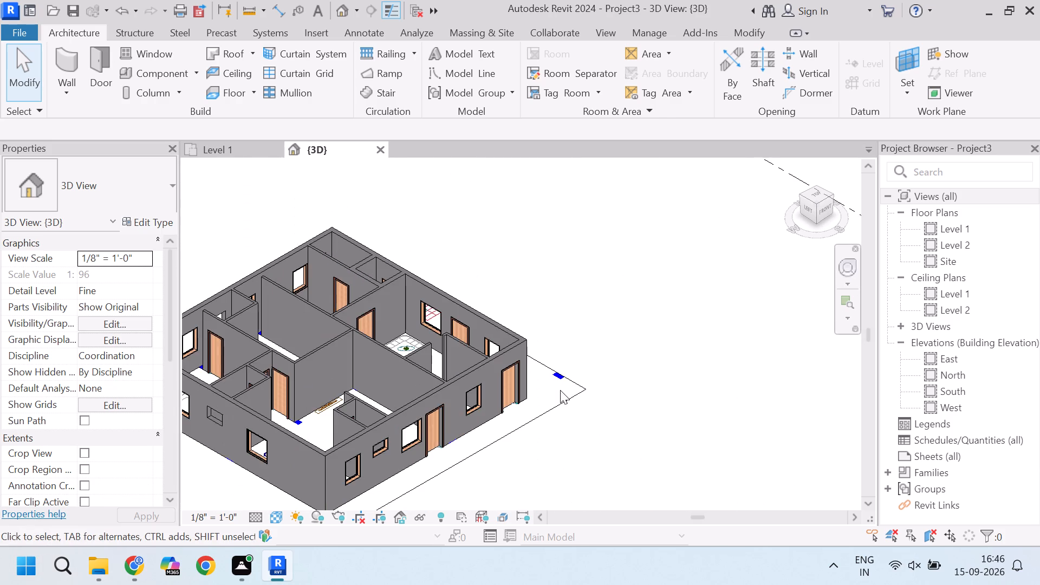
Inspect the front wall's end door beside the balcony and its adjoining window and walls in 3D.
scroll(555, 393, "up", 2)
scroll(504, 403, "up", 13)
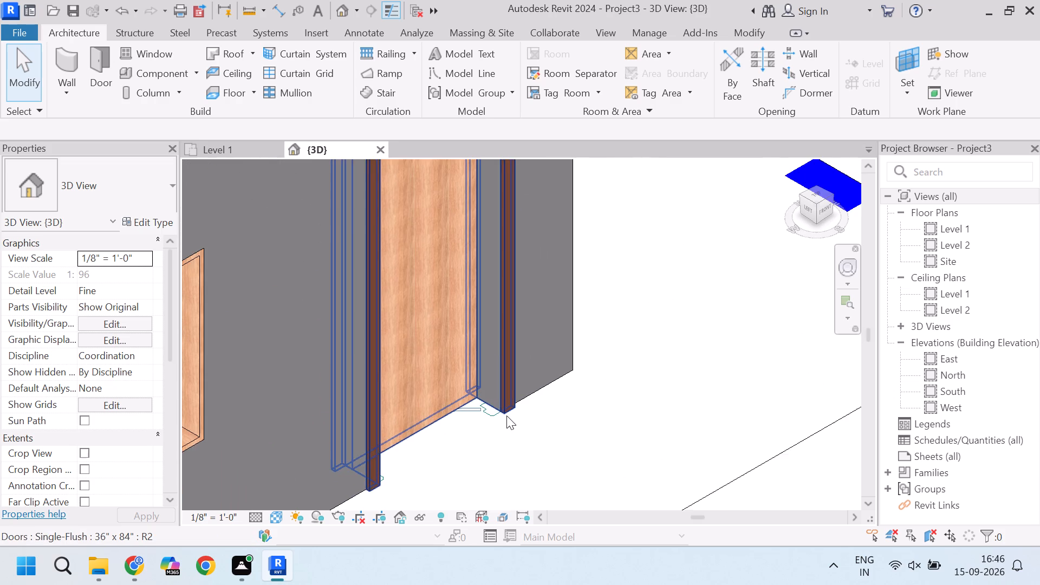
scroll(506, 417, "up", 3)
scroll(498, 412, "down", 4)
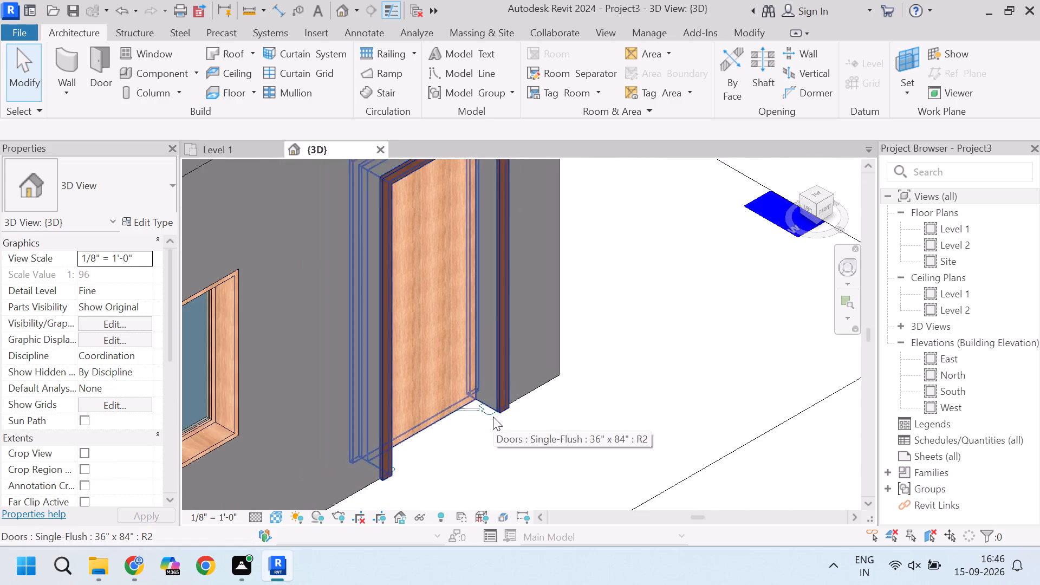
scroll(491, 418, "down", 4)
scroll(511, 385, "up", 4)
scroll(511, 415, "down", 3)
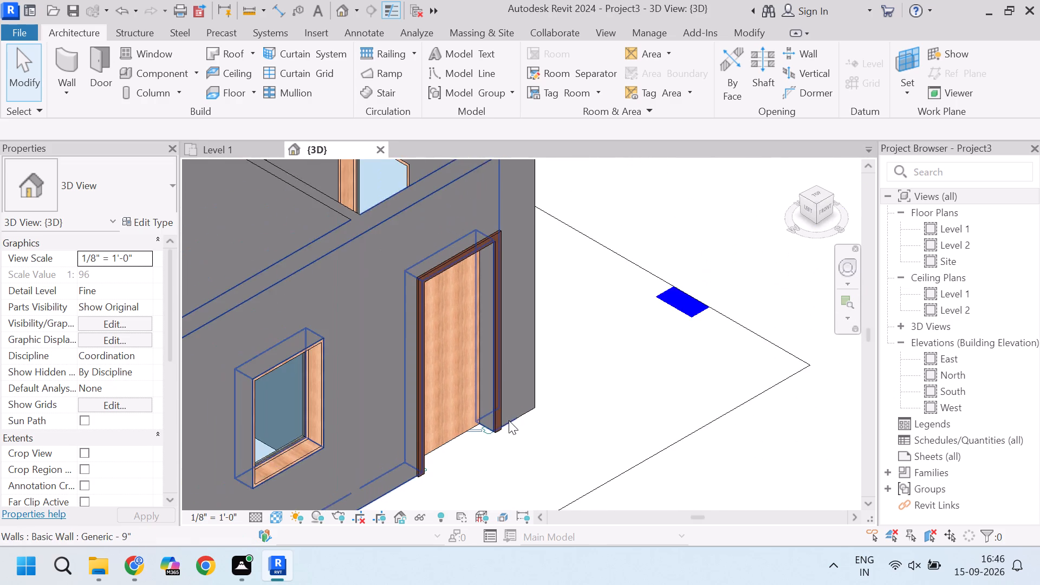
scroll(509, 422, "down", 4)
scroll(484, 285, "up", 8)
scroll(535, 393, "down", 4)
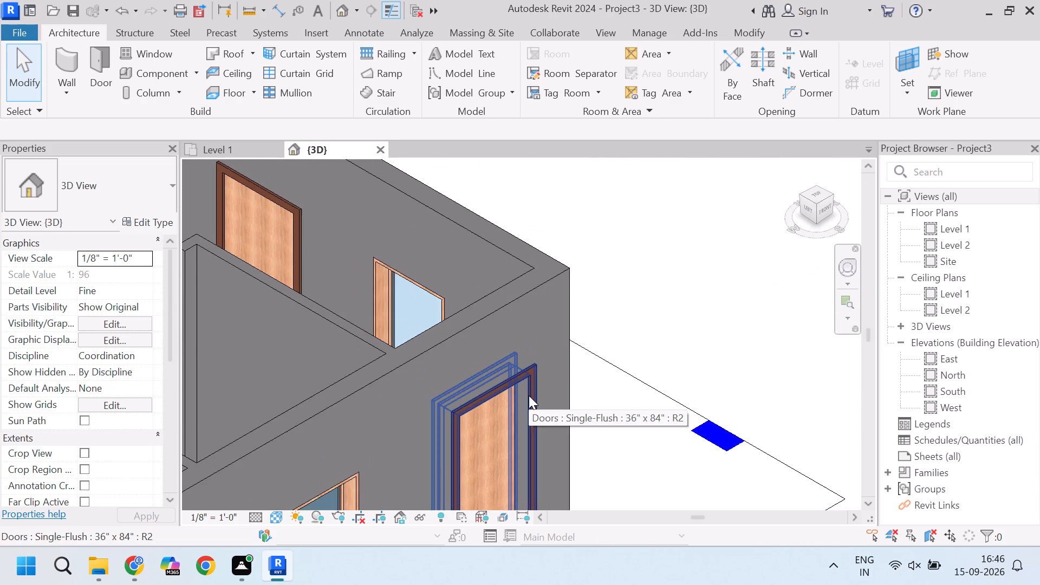
scroll(531, 400, "up", 3)
scroll(531, 398, "down", 7)
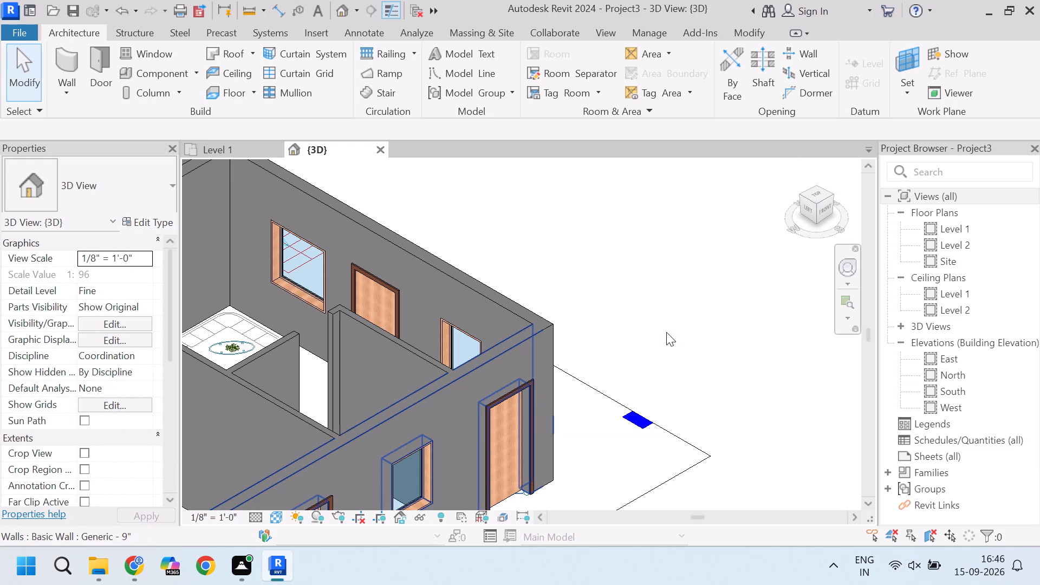
left_click(805, 239)
left_click(771, 266)
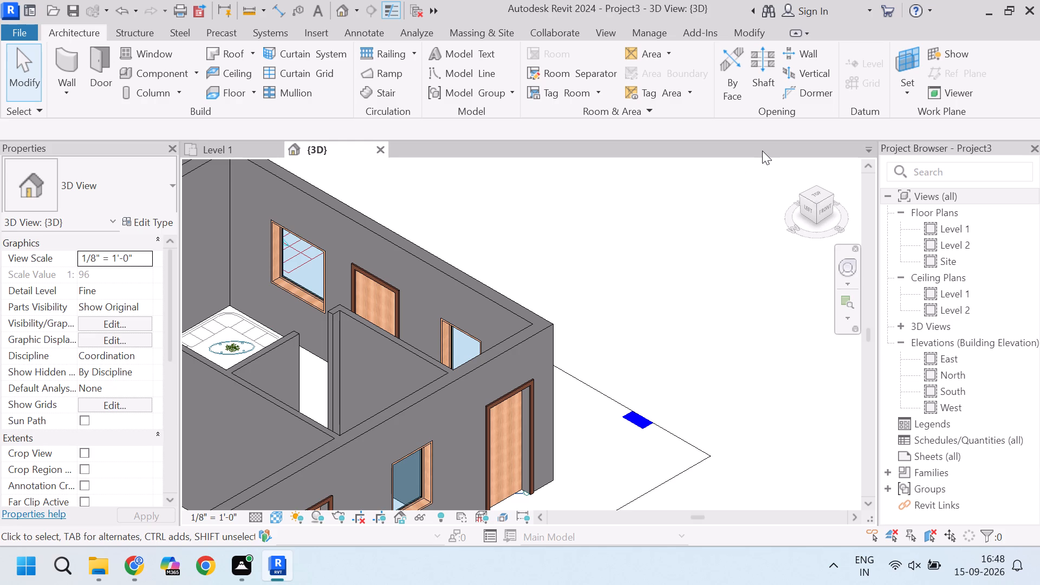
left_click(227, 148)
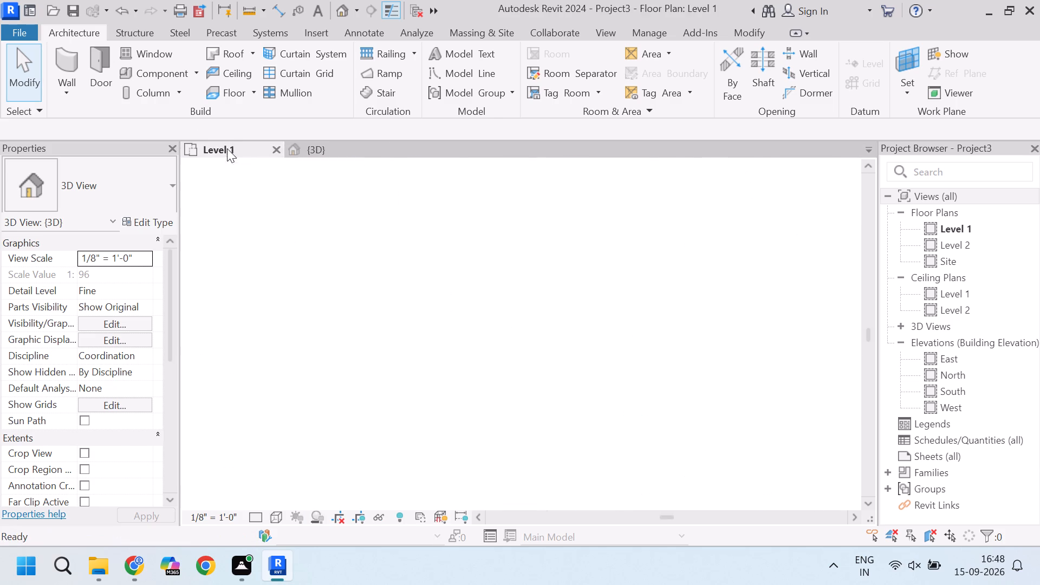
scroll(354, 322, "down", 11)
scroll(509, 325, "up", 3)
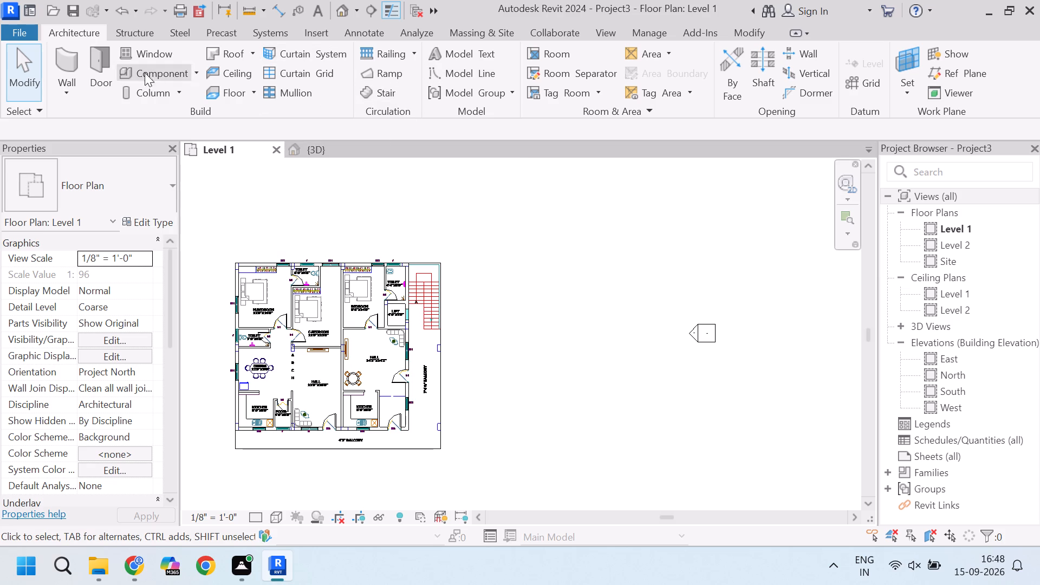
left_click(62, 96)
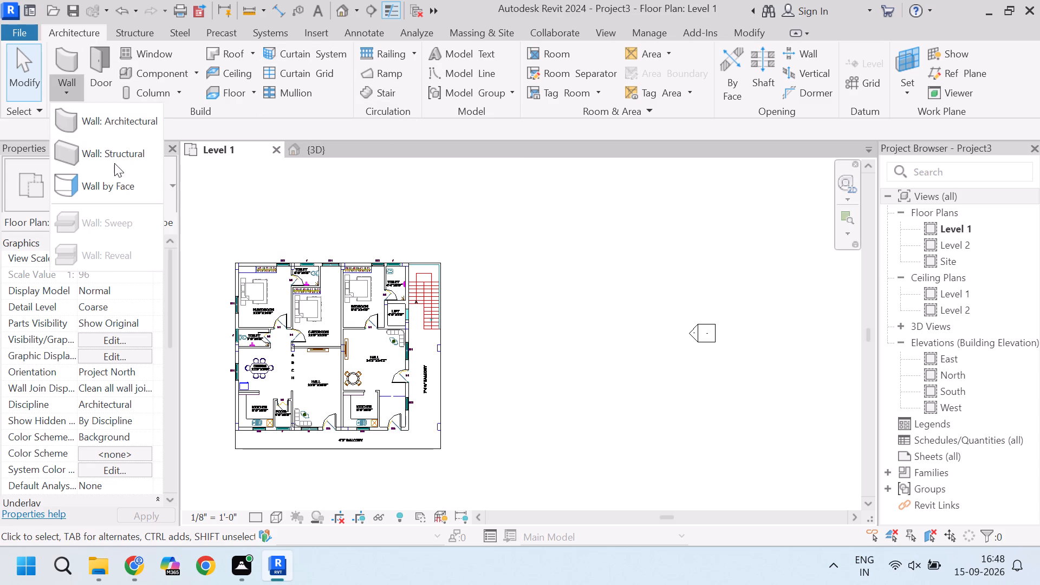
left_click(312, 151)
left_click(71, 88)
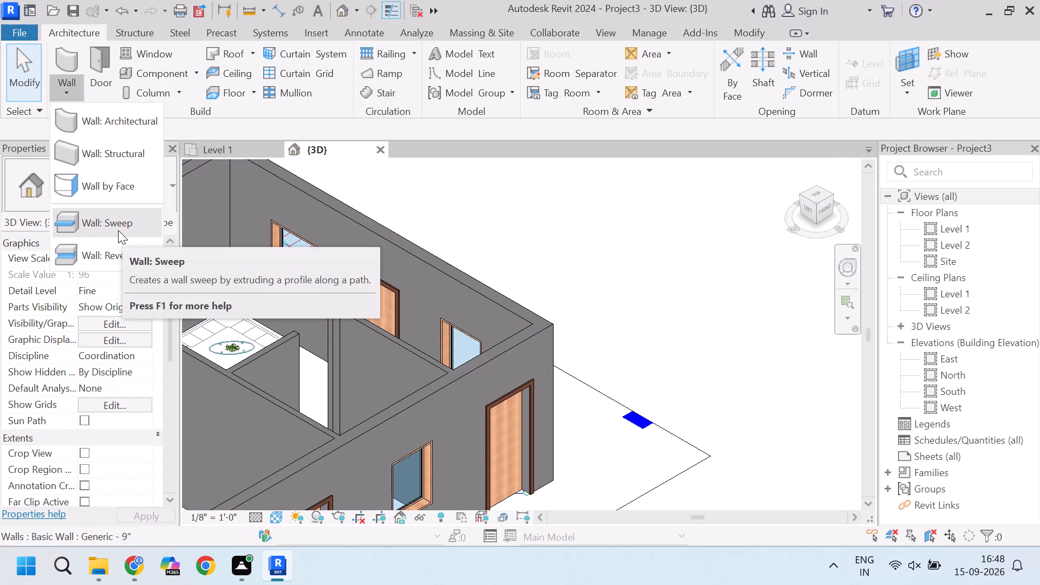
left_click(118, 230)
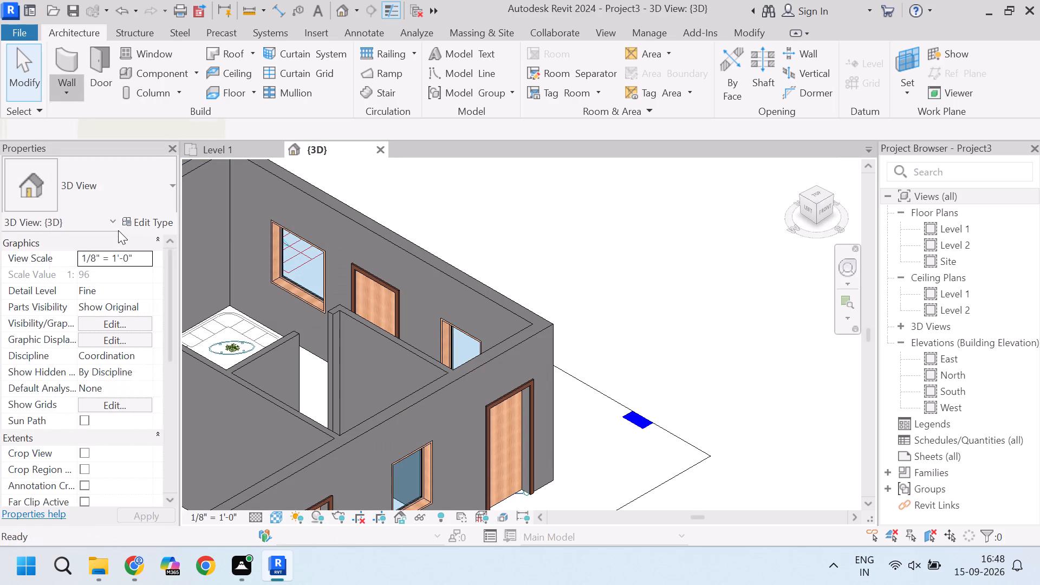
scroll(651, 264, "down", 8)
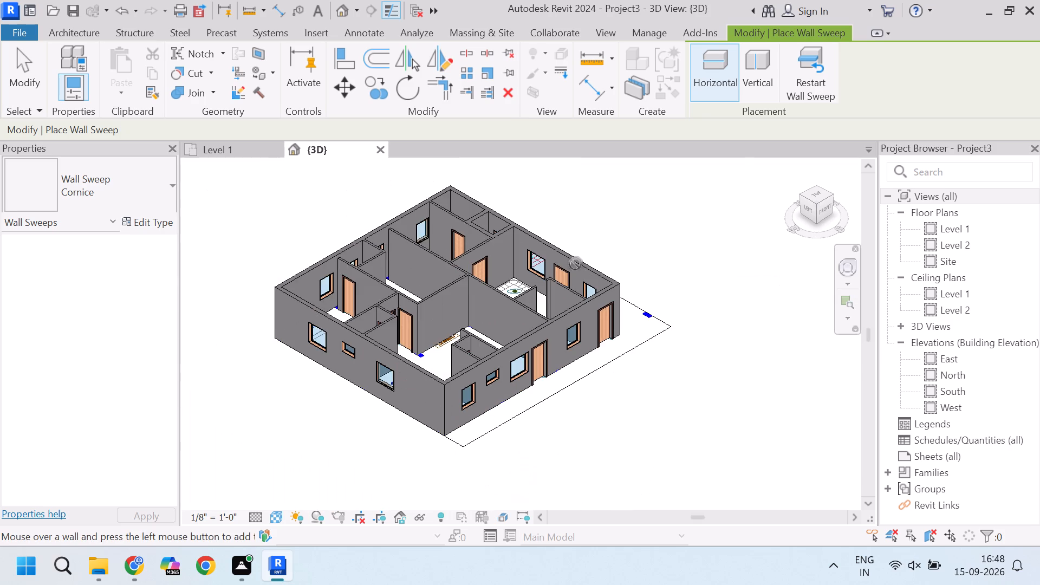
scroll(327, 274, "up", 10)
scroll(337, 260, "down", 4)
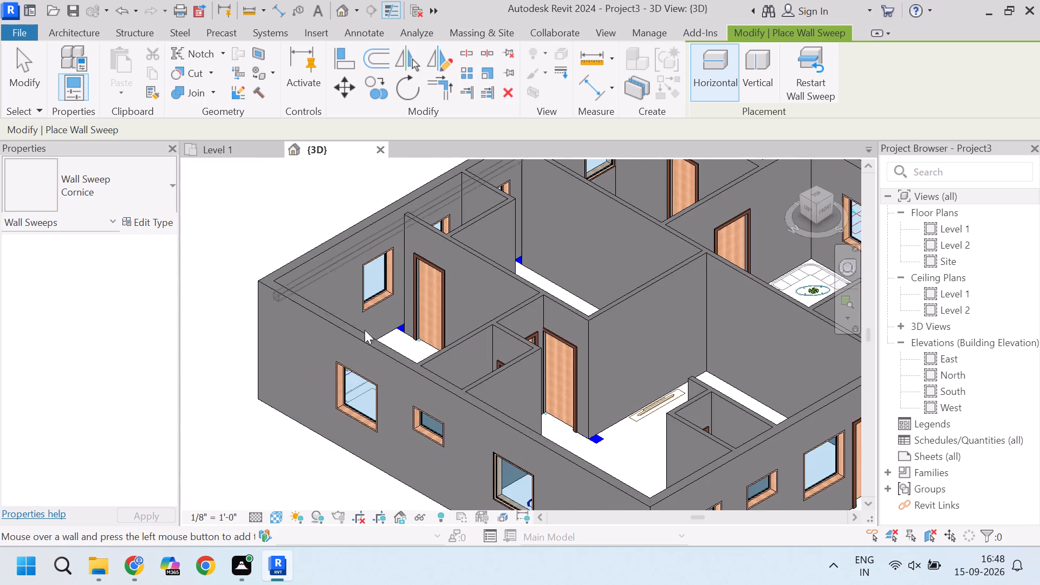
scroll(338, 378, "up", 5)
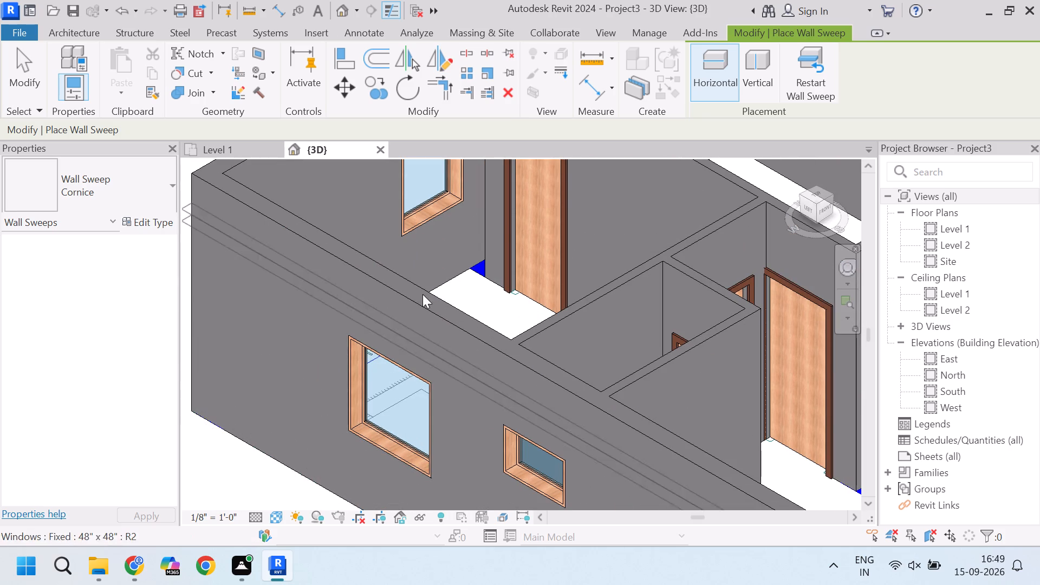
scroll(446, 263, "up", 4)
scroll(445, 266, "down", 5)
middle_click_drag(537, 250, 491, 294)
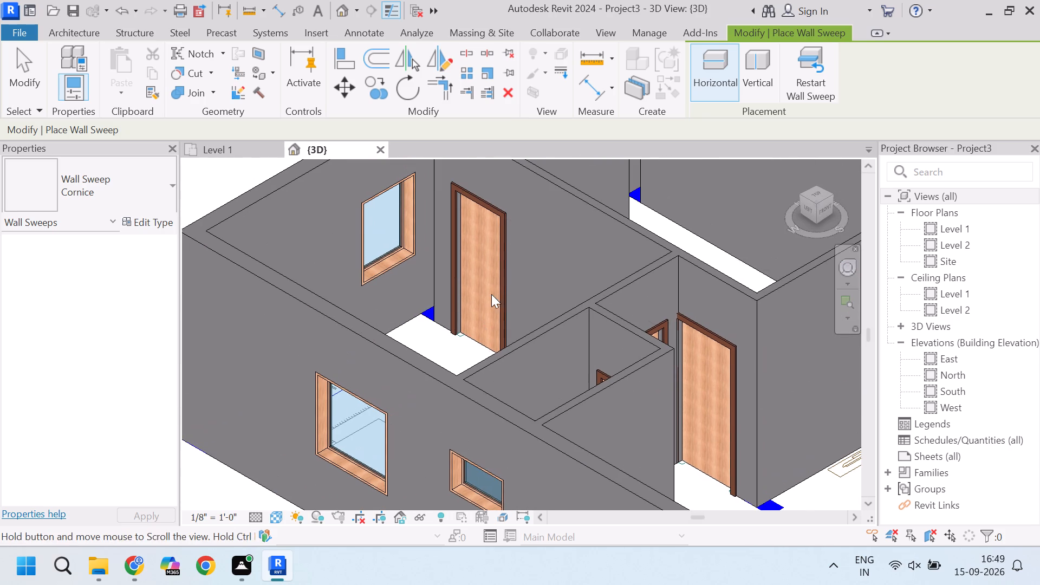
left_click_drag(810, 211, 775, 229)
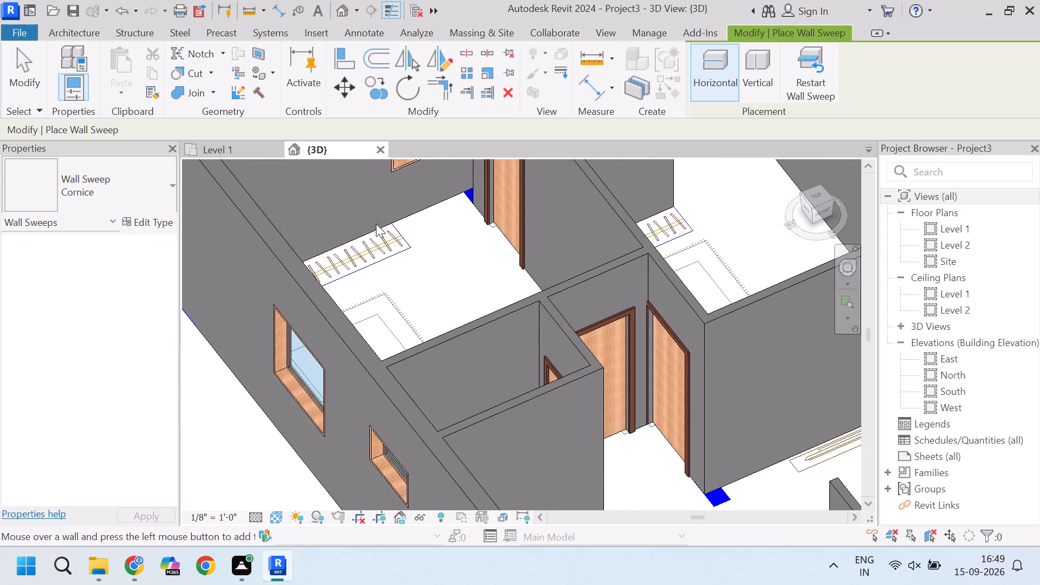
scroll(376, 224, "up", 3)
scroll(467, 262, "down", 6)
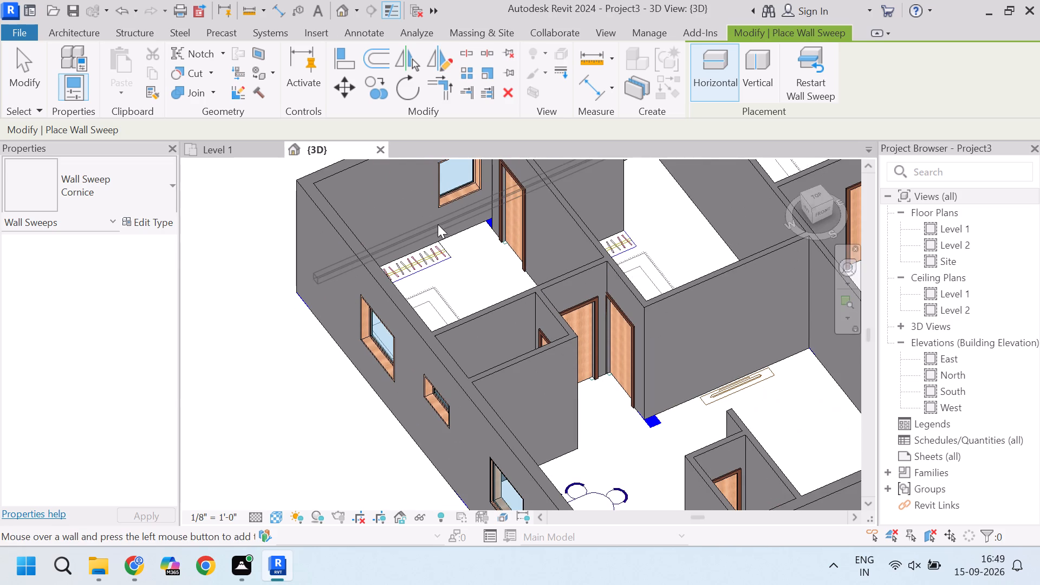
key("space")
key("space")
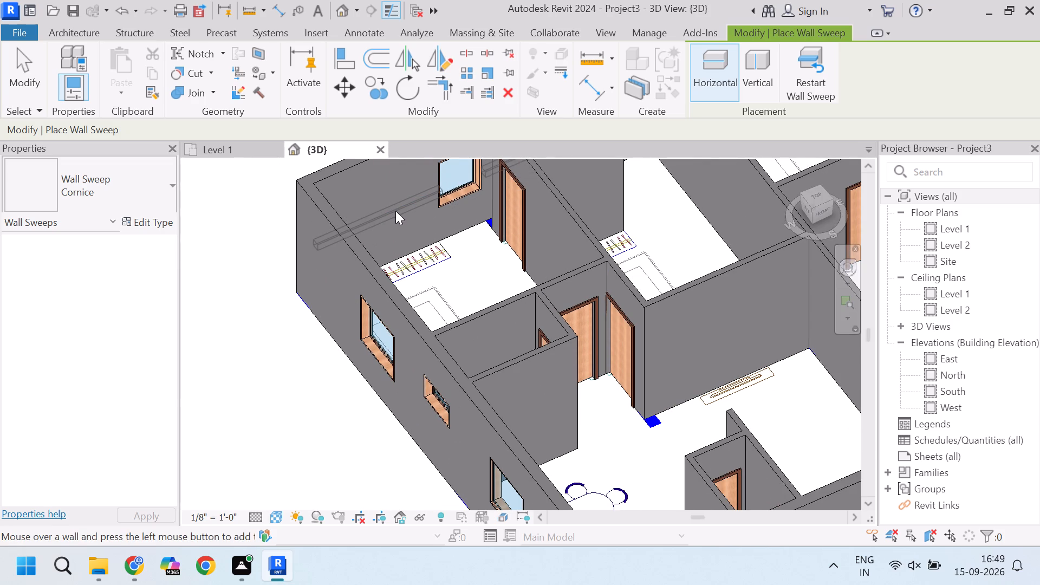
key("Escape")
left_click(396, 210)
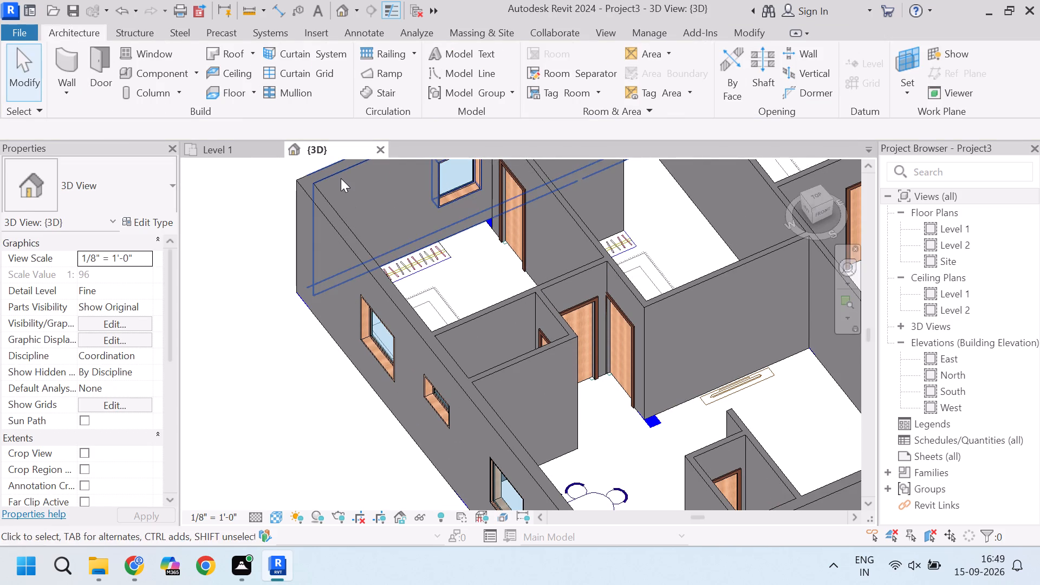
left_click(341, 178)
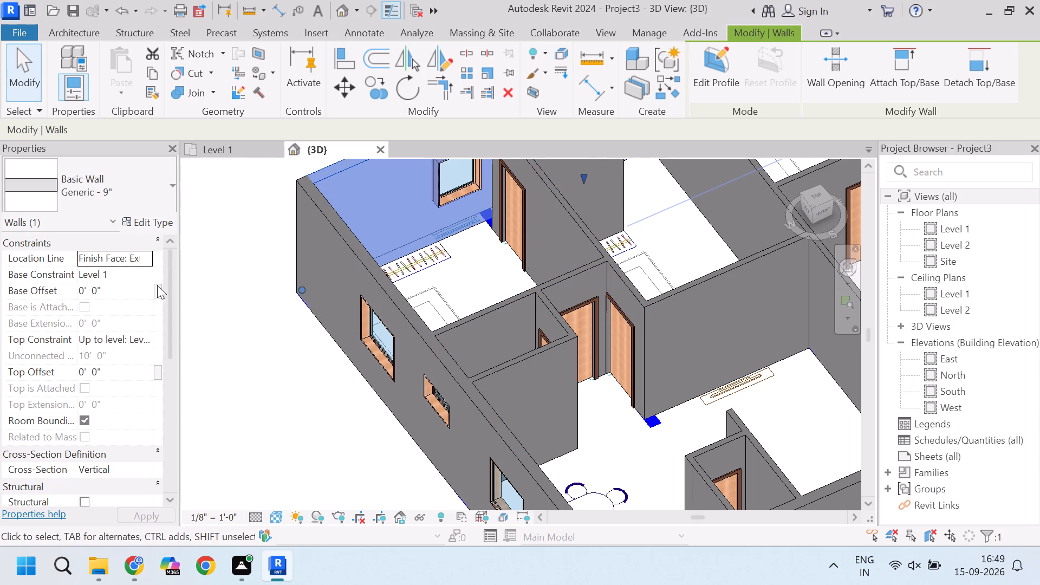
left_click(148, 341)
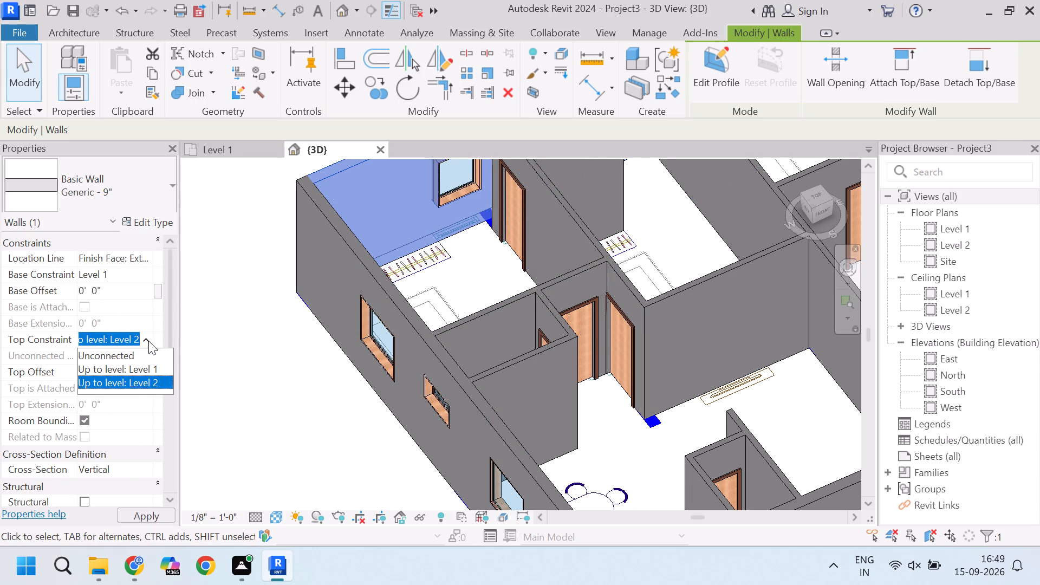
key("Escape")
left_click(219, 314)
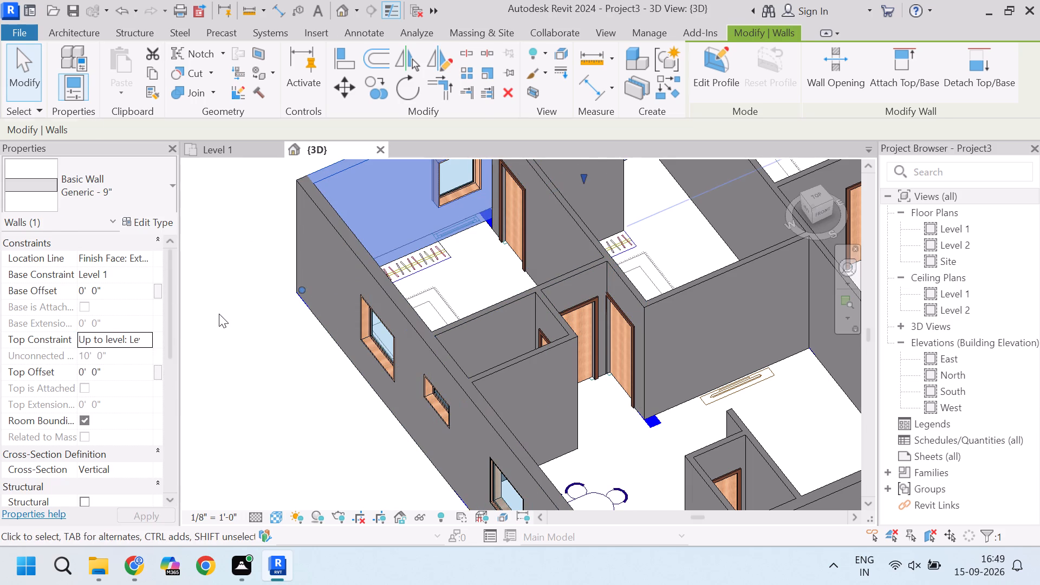
Place a horizontal Cornice wall sweep along the inside face of the rear (north) exterior wall, about 8" above Level 1.
middle_click_drag(262, 381, 444, 451)
scroll(573, 278, "up", 3)
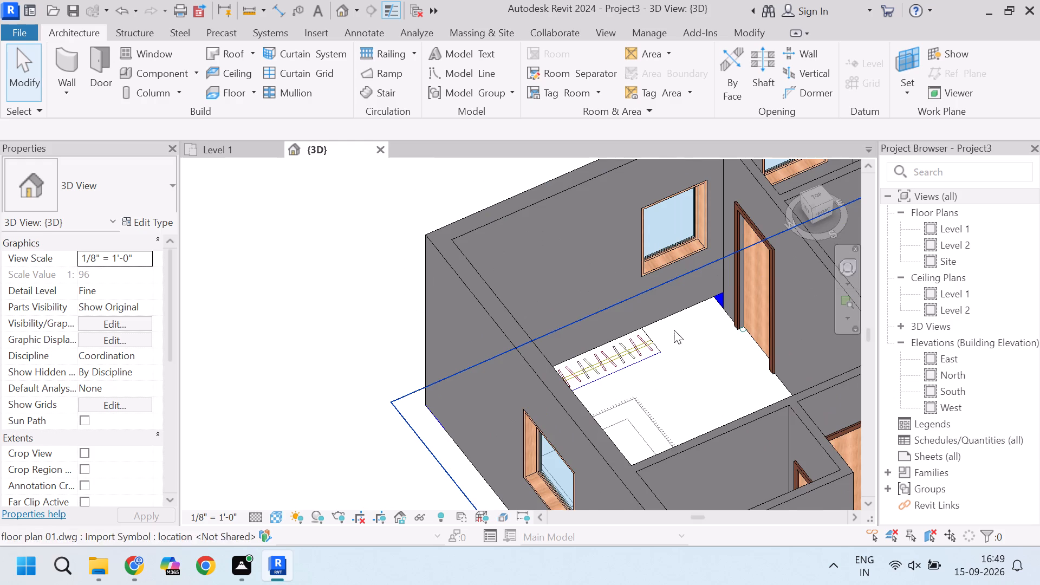
scroll(674, 330, "up", 2)
scroll(296, 301, "down", 8)
scroll(439, 278, "up", 4)
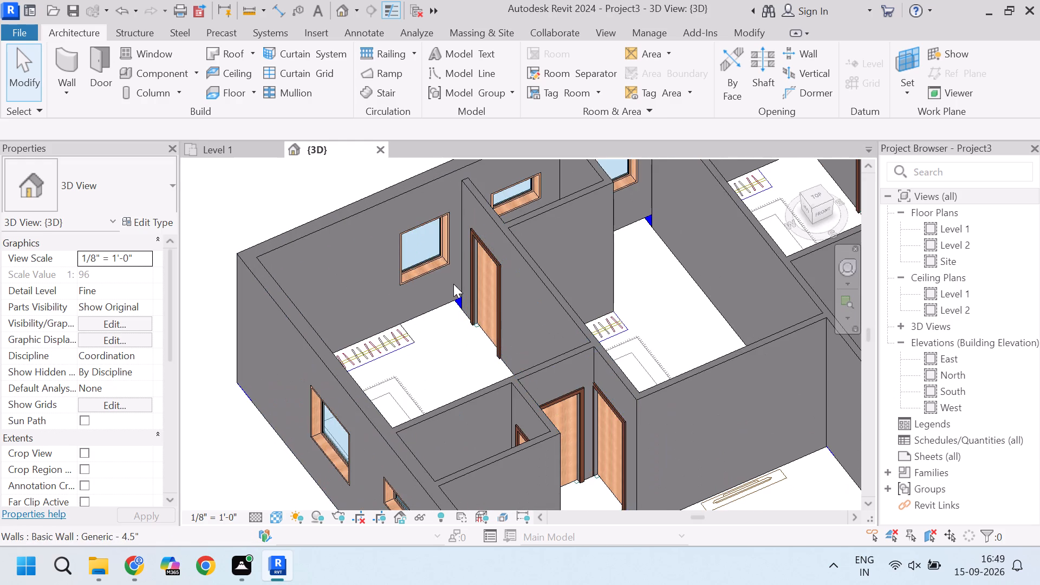
scroll(405, 287, "up", 3)
scroll(419, 330, "up", 2)
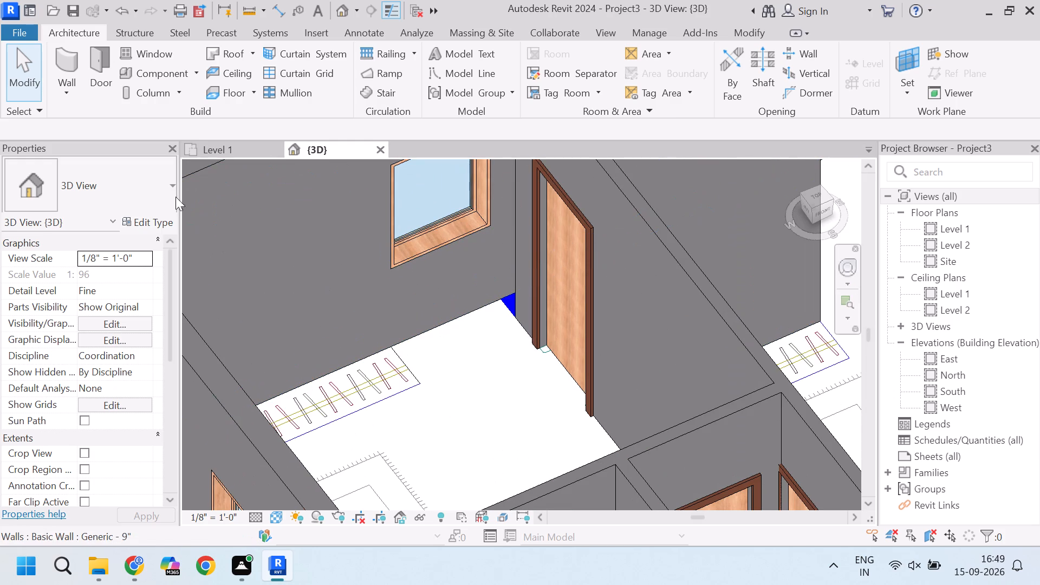
left_click(62, 94)
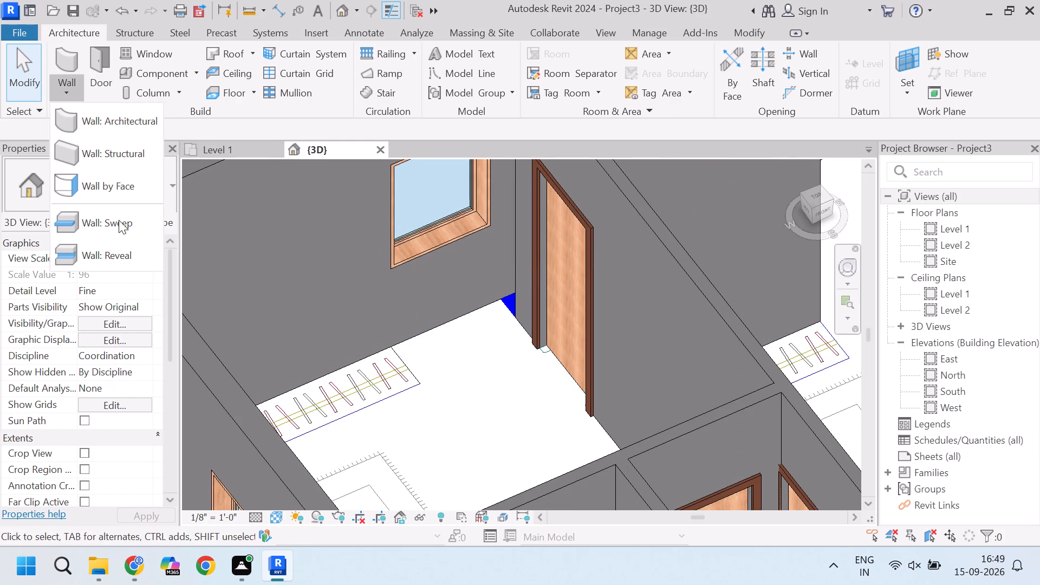
left_click(119, 220)
left_click(125, 189)
left_click(125, 191)
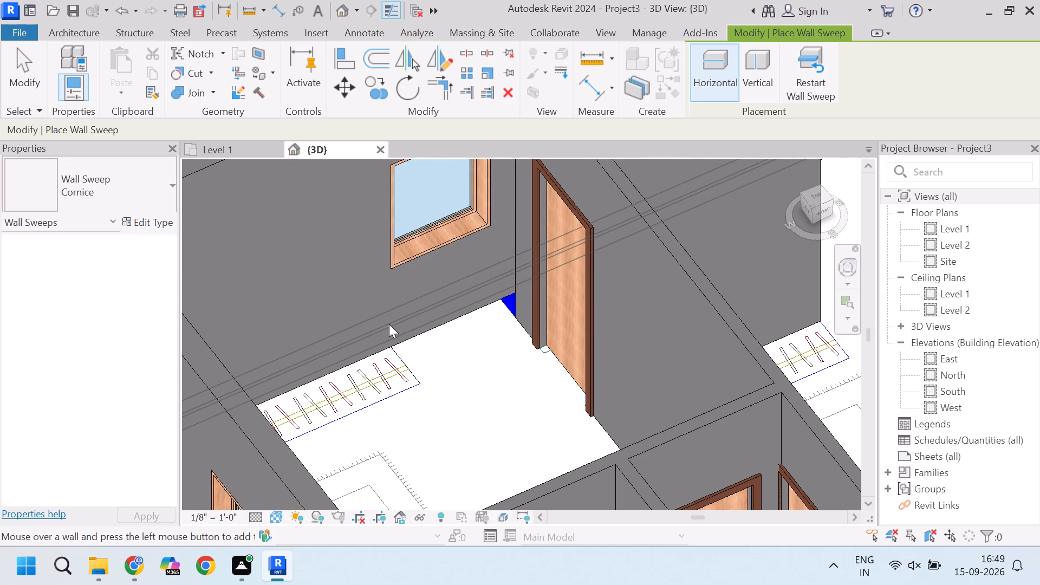
scroll(389, 324, "up", 4)
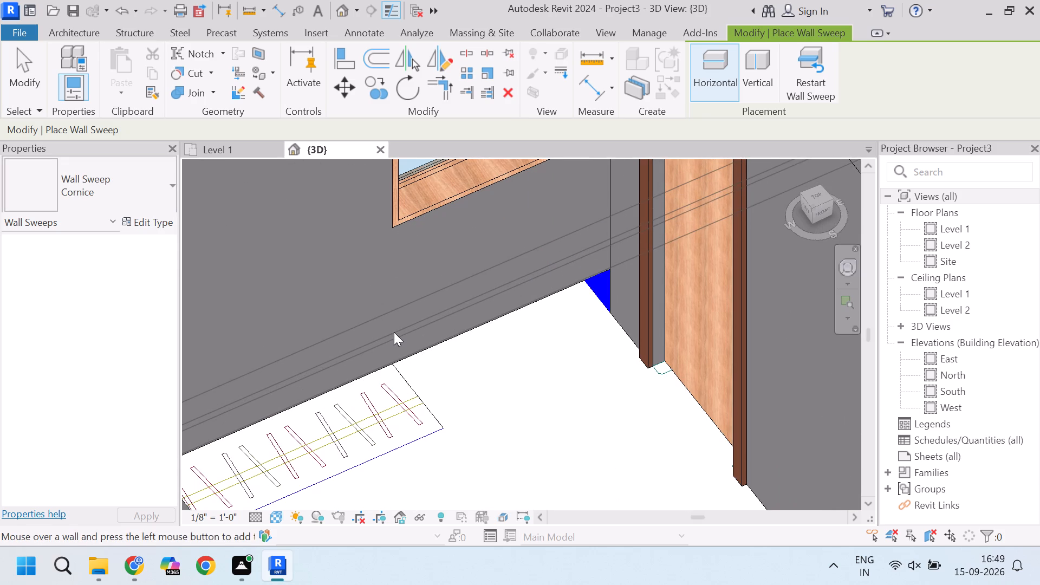
left_click(394, 332)
scroll(463, 308, "down", 11)
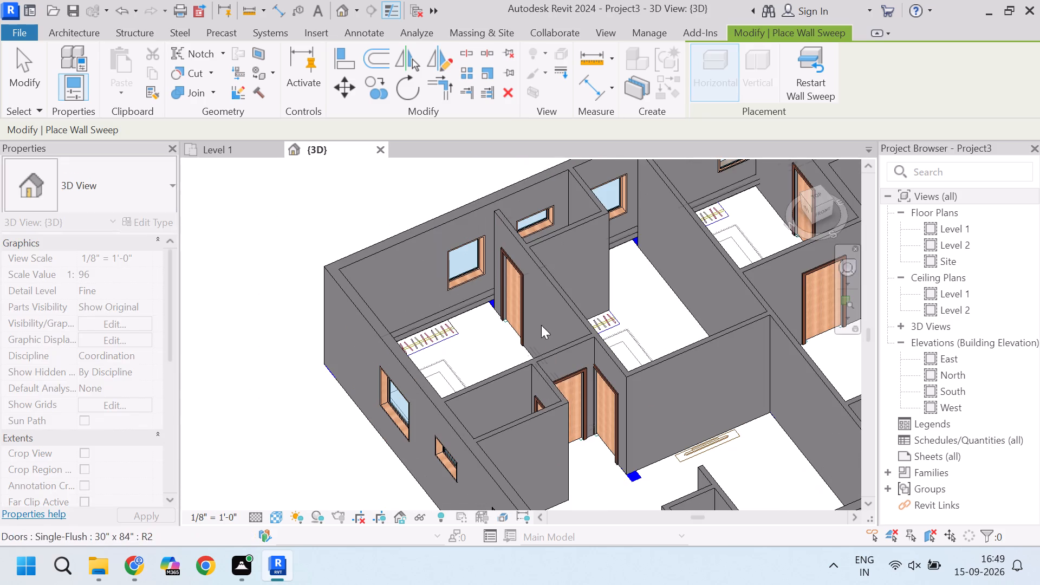
middle_click_drag(380, 419, 457, 445)
scroll(560, 297, "up", 4)
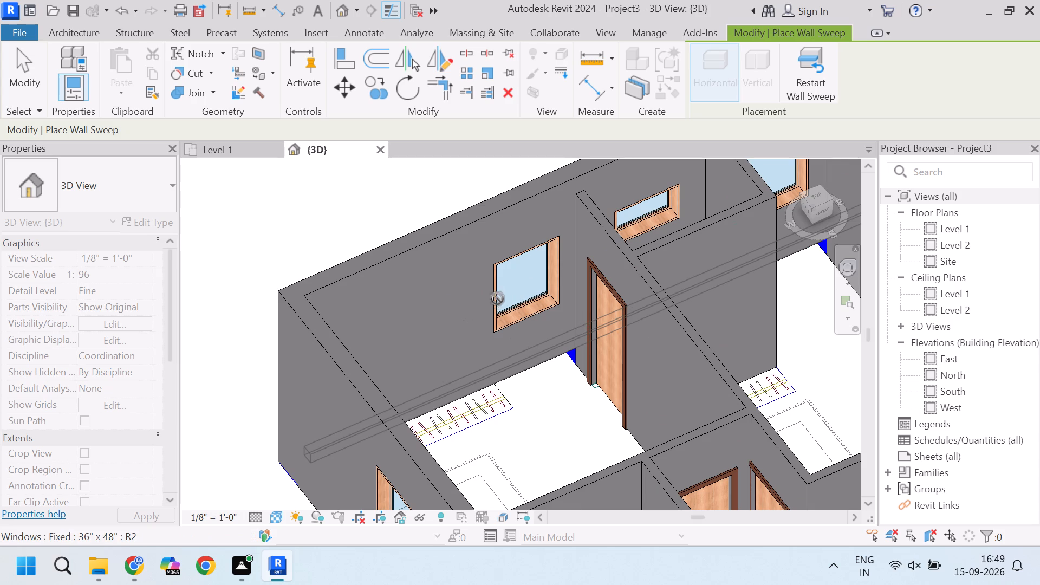
key("space")
left_click(264, 216)
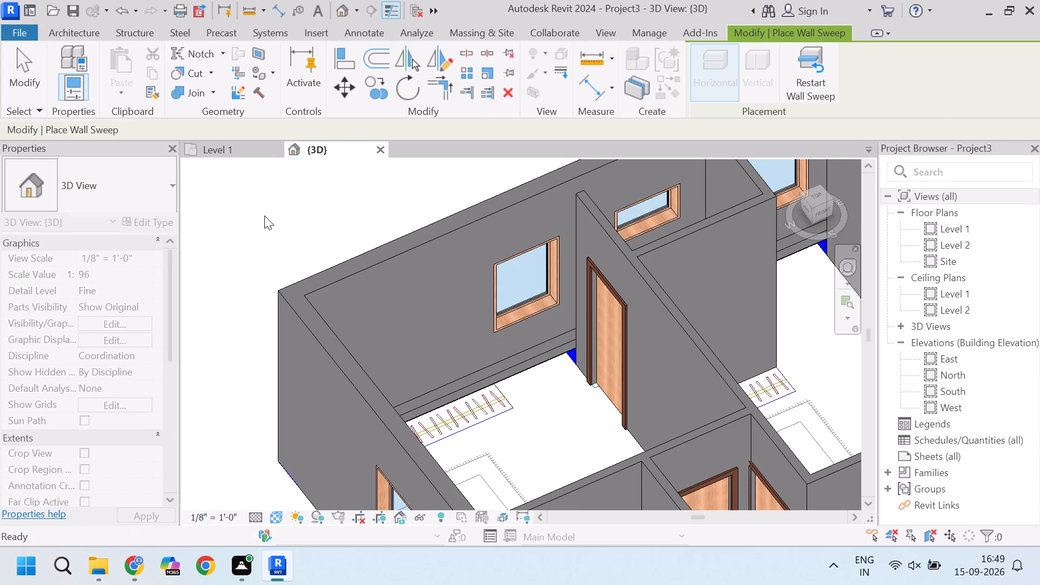
Select the new cornice sweep and examine in 3D how it meets the walls and floor in the northwest bedroom.
scroll(490, 363, "up", 2)
scroll(391, 426, "down", 4)
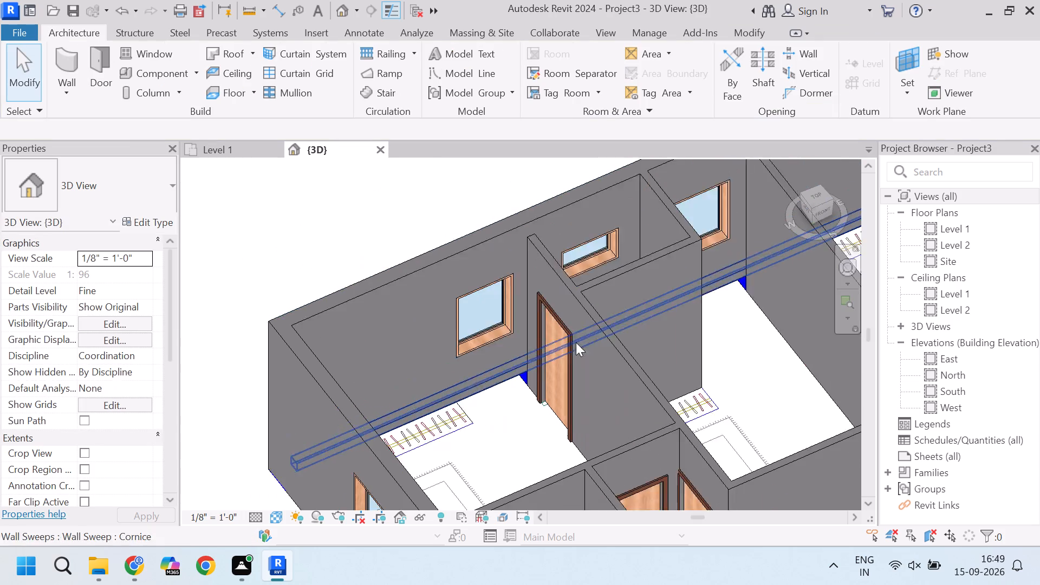
left_click_drag(820, 216, 781, 233)
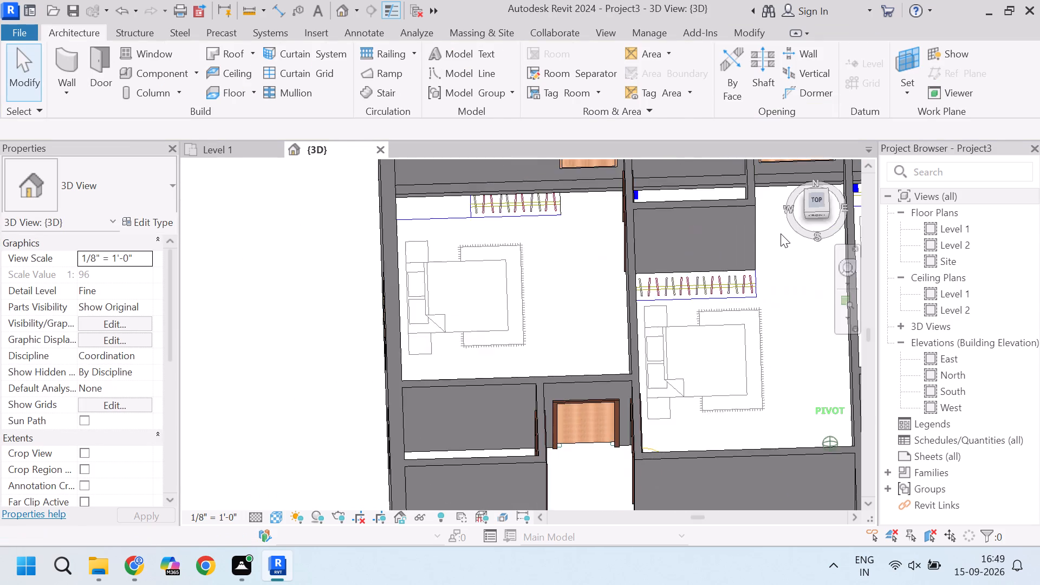
left_click_drag(781, 233, 835, 201)
scroll(558, 320, "down", 6)
scroll(432, 419, "up", 5)
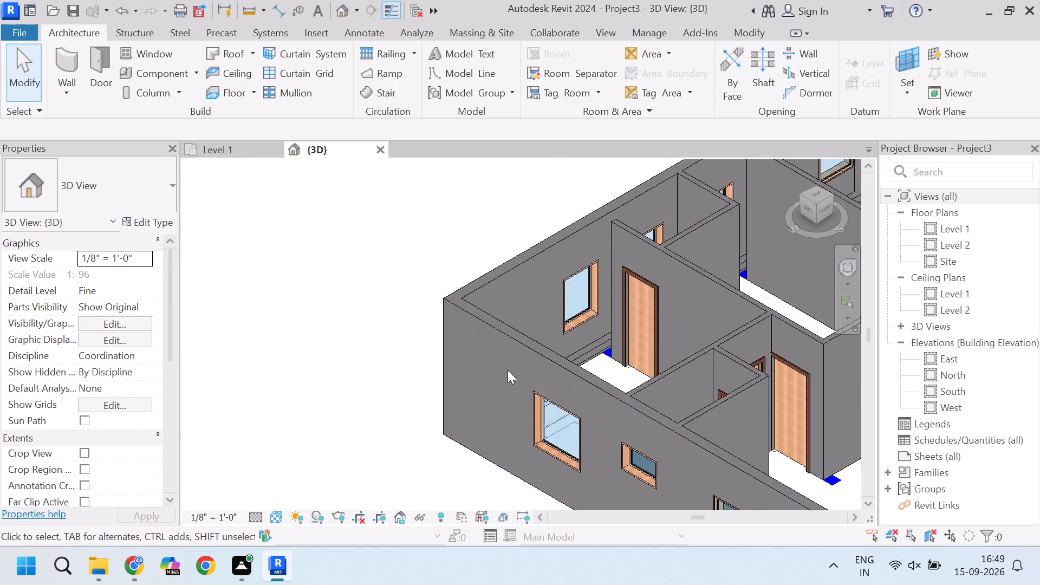
scroll(514, 367, "up", 13)
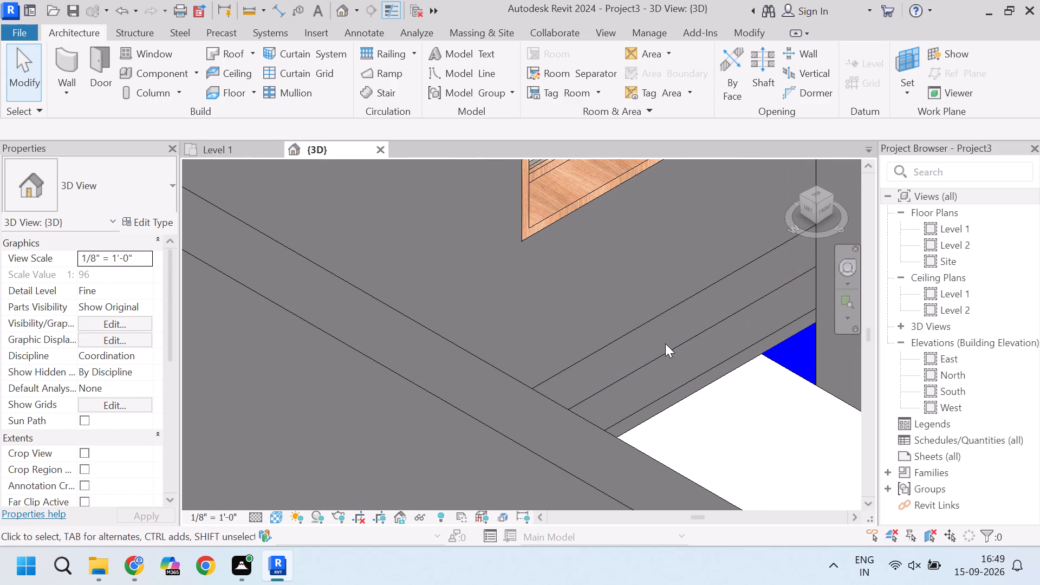
left_click(664, 353)
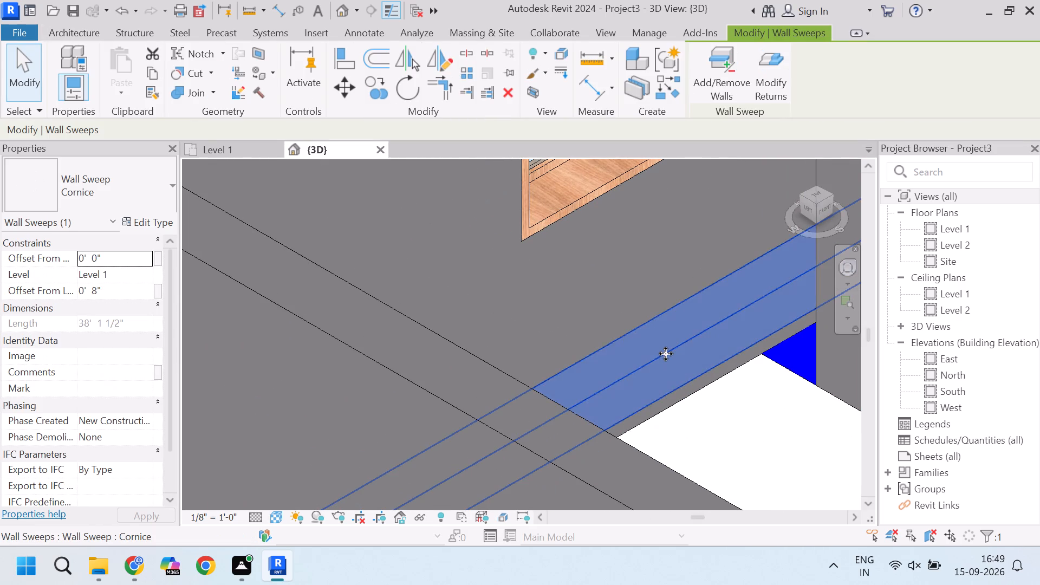
scroll(666, 354, "down", 11)
scroll(613, 366, "down", 3)
scroll(515, 437, "up", 4)
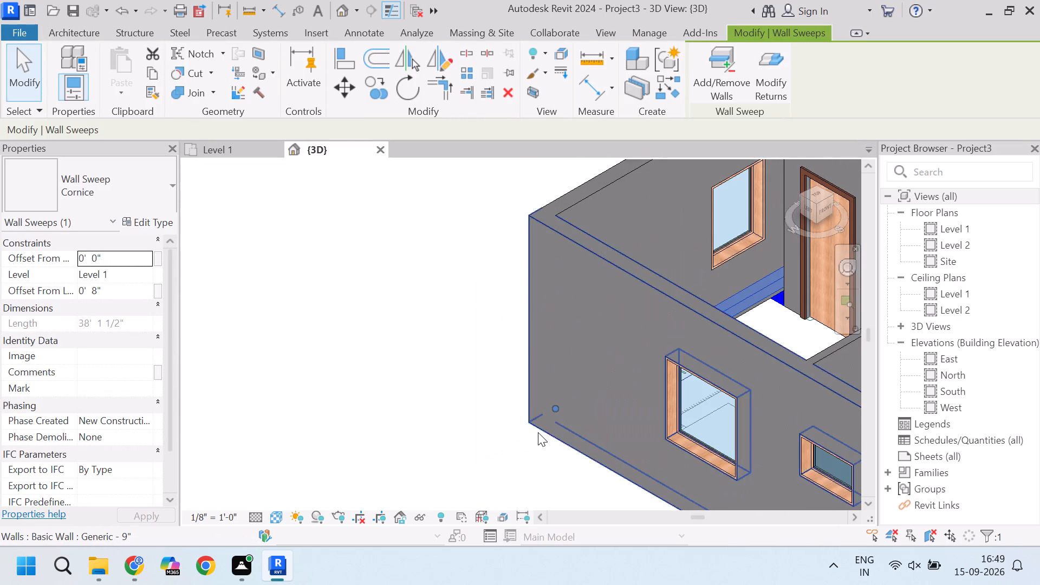
scroll(538, 432, "up", 5)
scroll(556, 399, "down", 3)
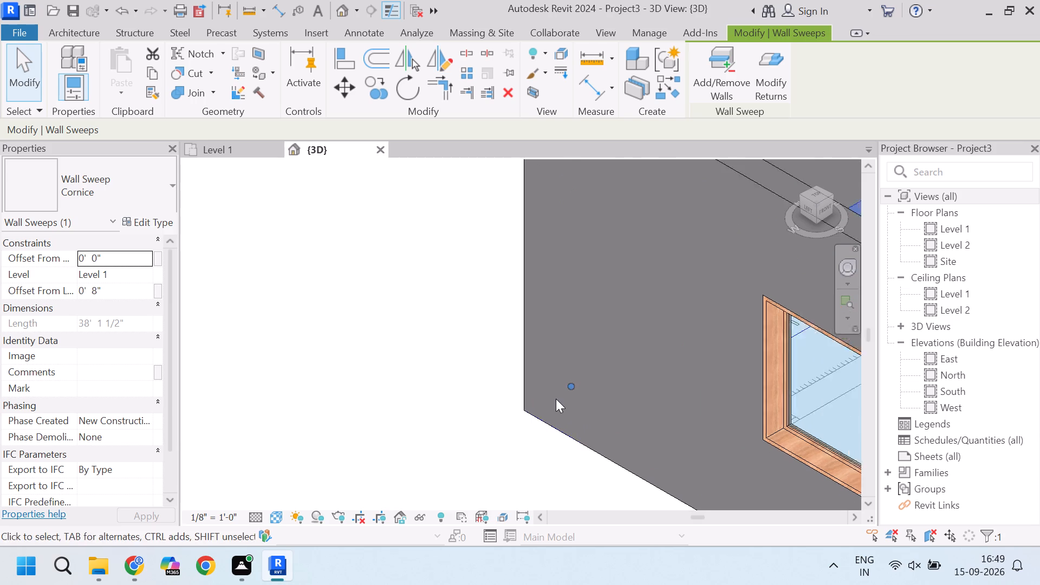
scroll(556, 399, "down", 7)
scroll(626, 363, "up", 7)
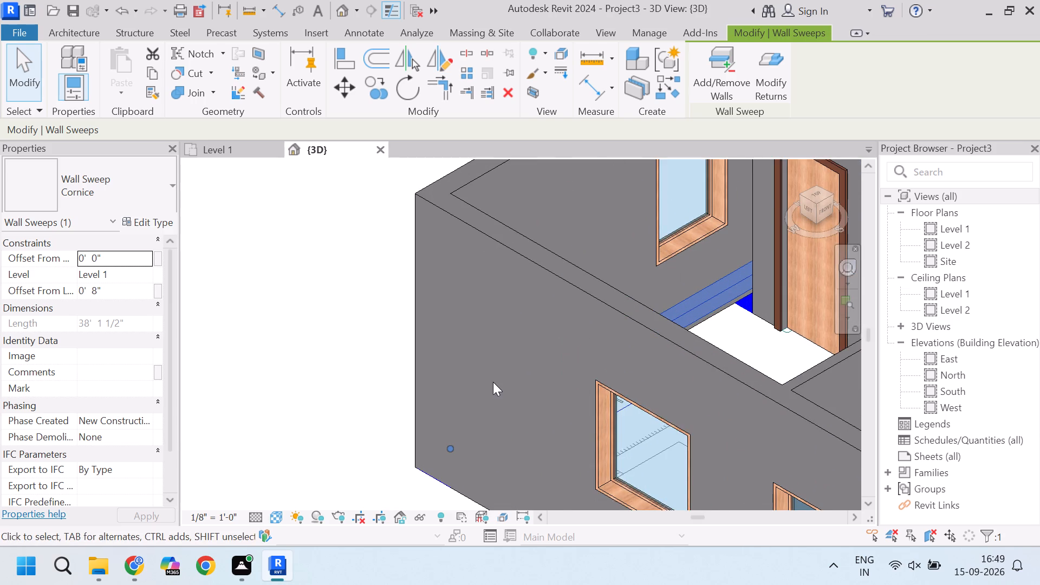
scroll(493, 382, "down", 7)
scroll(600, 342, "up", 14)
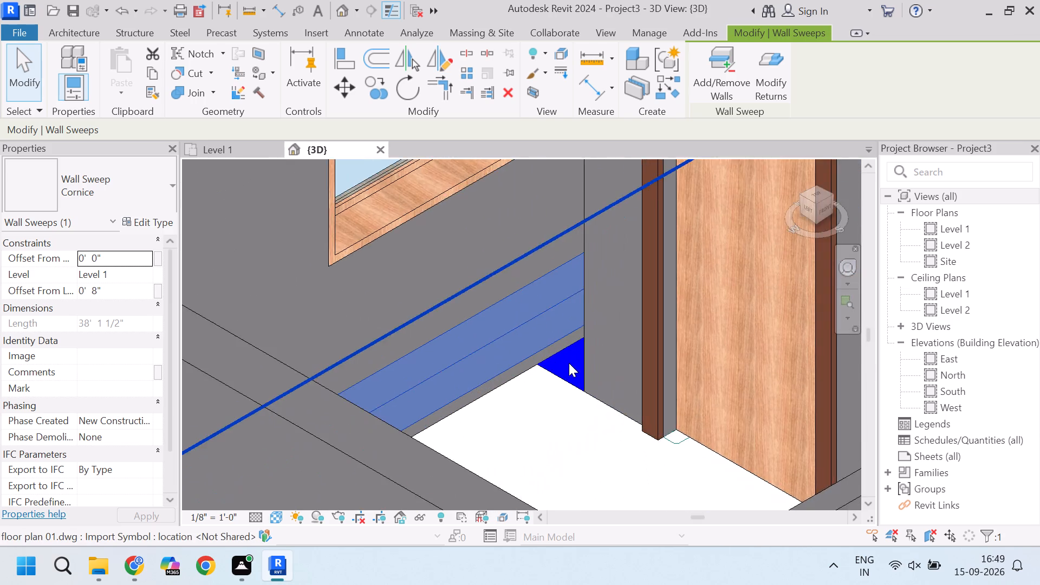
scroll(569, 363, "up", 5)
scroll(470, 359, "up", 4)
scroll(498, 376, "down", 5)
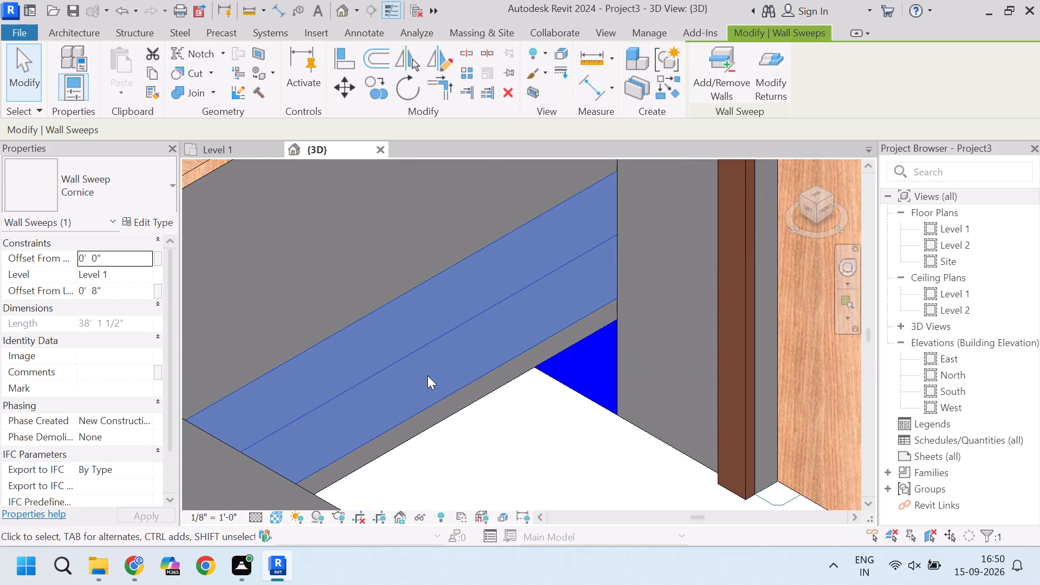
scroll(545, 389, "down", 6)
middle_click_drag(563, 394, 423, 432)
scroll(542, 337, "down", 11)
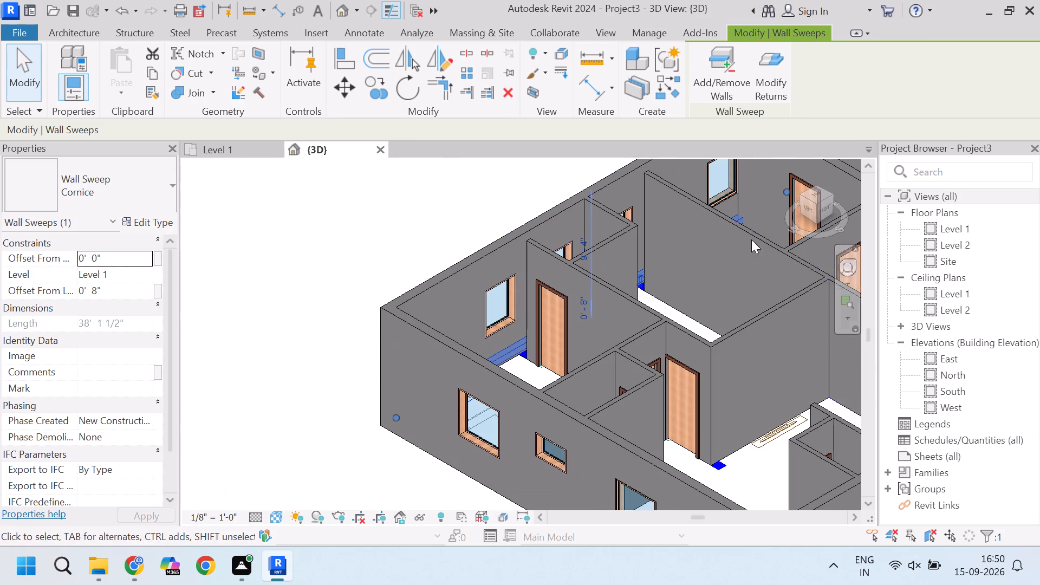
Examine the cornice sweep's end where it meets the bedroom's outer wall corner, seen from inside.
left_click_drag(816, 211, 623, 232)
scroll(752, 378, "down", 6)
scroll(586, 277, "up", 8)
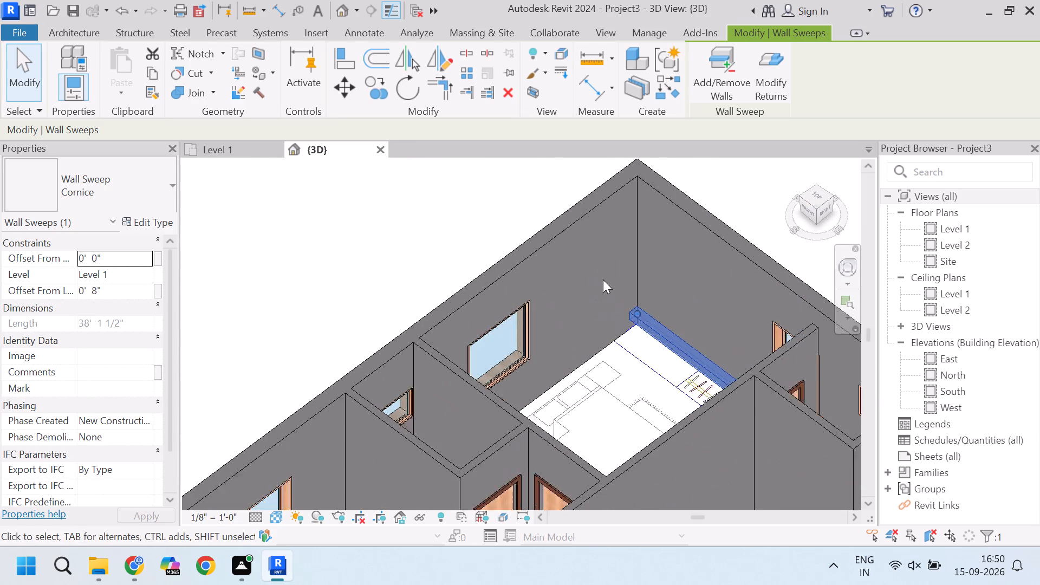
scroll(603, 279, "up", 16)
scroll(598, 308, "down", 4)
scroll(609, 316, "up", 4)
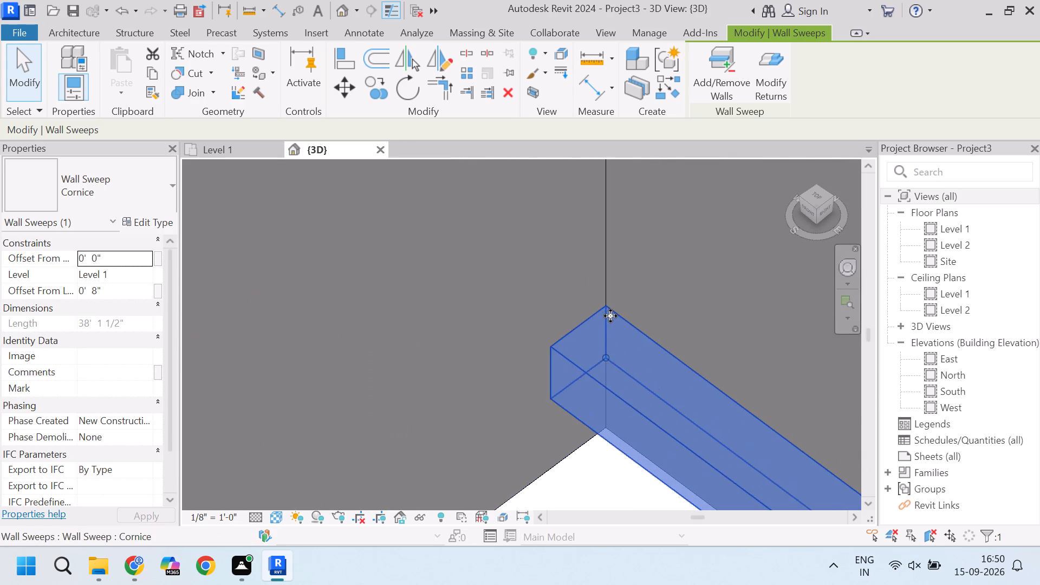
middle_click_drag(603, 382, 618, 291)
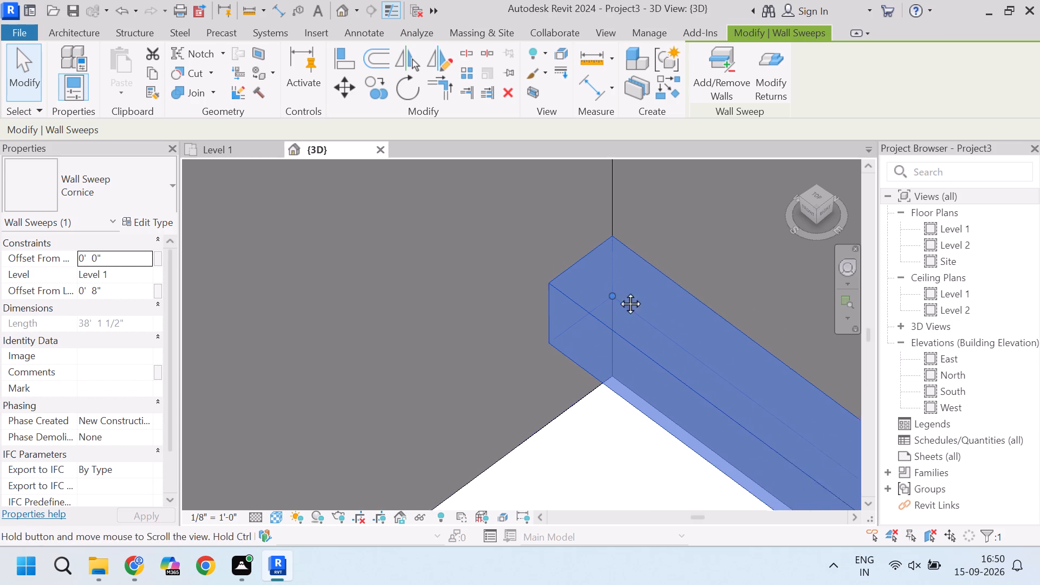
middle_click_drag(618, 291, 619, 285)
scroll(581, 344, "down", 4)
left_click_drag(824, 210, 817, 169)
scroll(565, 240, "down", 14)
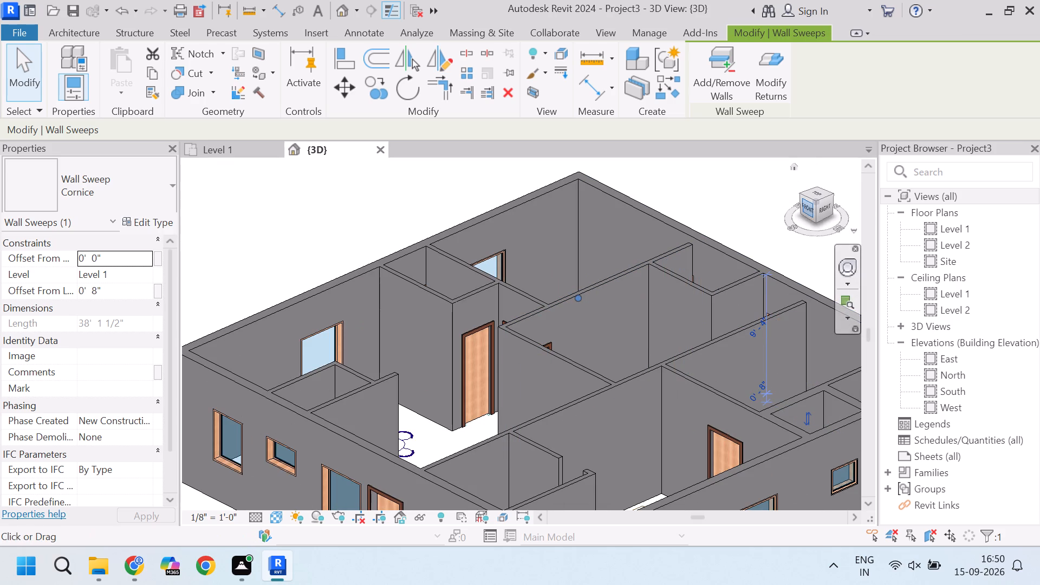
Move the cornice sweep down towards the bedroom's floor corner, to an offset of about 3 79/128" above Level 1.
left_click_drag(809, 215, 227, 243)
scroll(447, 311, "up", 16)
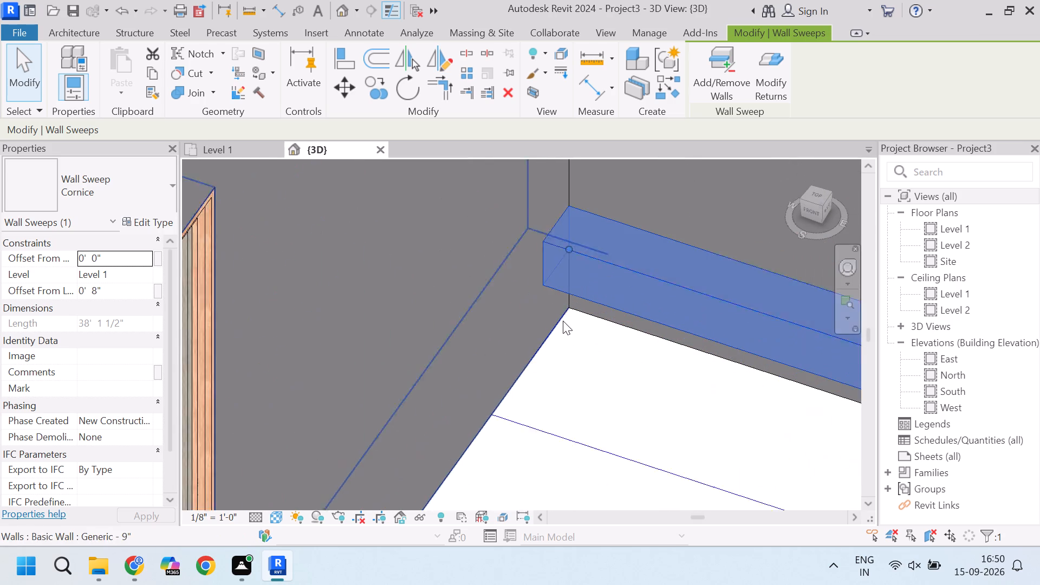
scroll(565, 288, "up", 4)
type("MV")
left_click(571, 206)
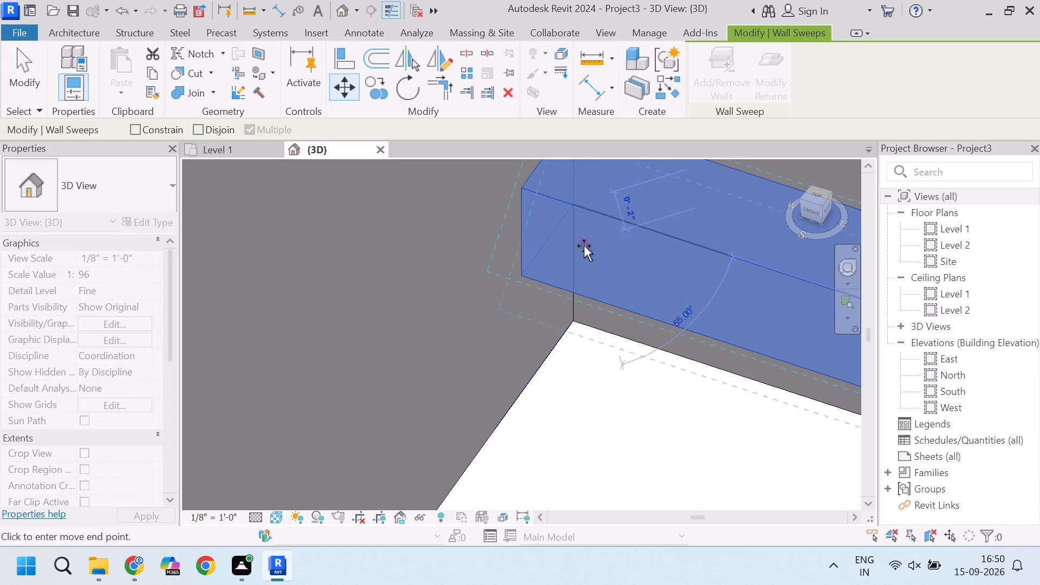
left_click(574, 321)
Examine the lowered cornice sweep along the rear wall through the bedrooms in 3D.
scroll(595, 331, "down", 5)
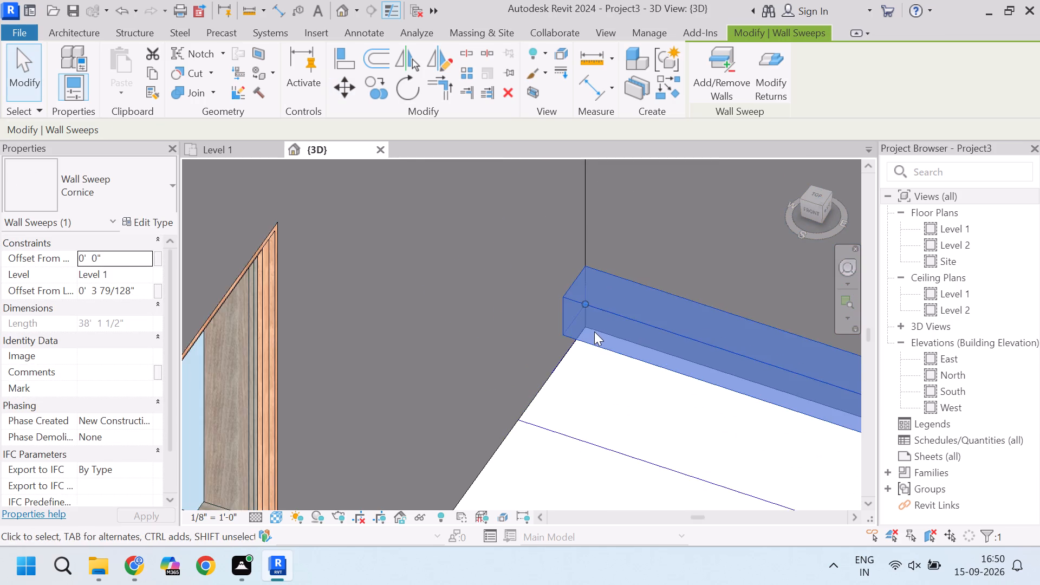
scroll(594, 331, "down", 13)
scroll(552, 290, "down", 8)
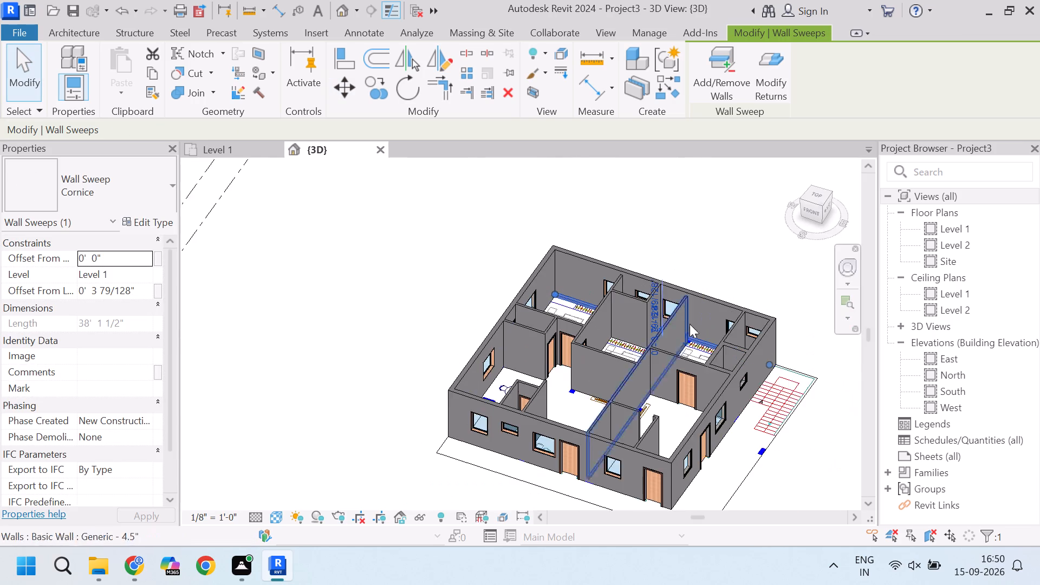
scroll(717, 328, "up", 9)
scroll(667, 360, "up", 3)
scroll(602, 385, "up", 4)
key("space")
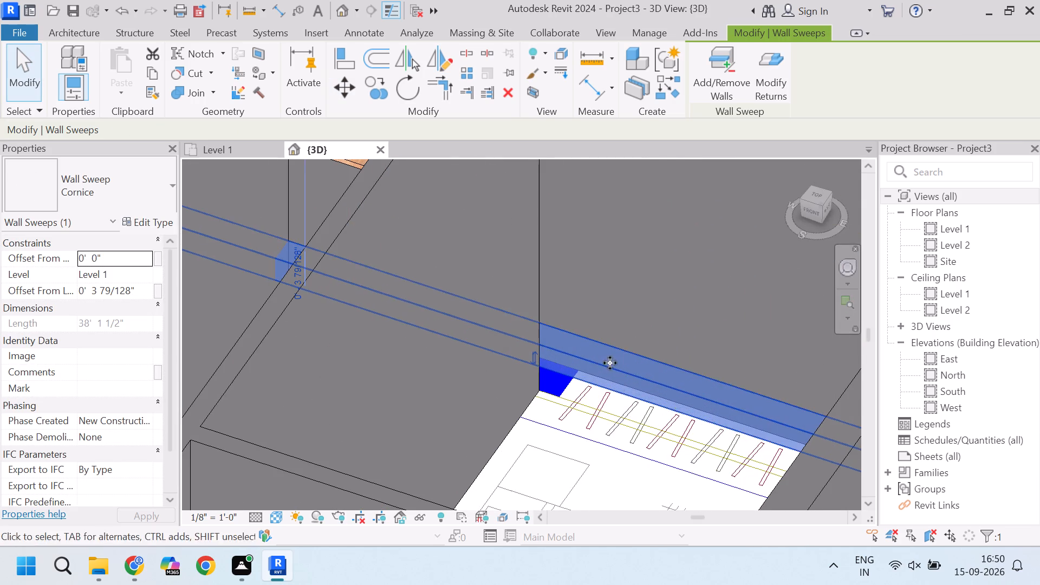
scroll(531, 368, "down", 11)
left_click(651, 201)
middle_click_drag(317, 328, 396, 362)
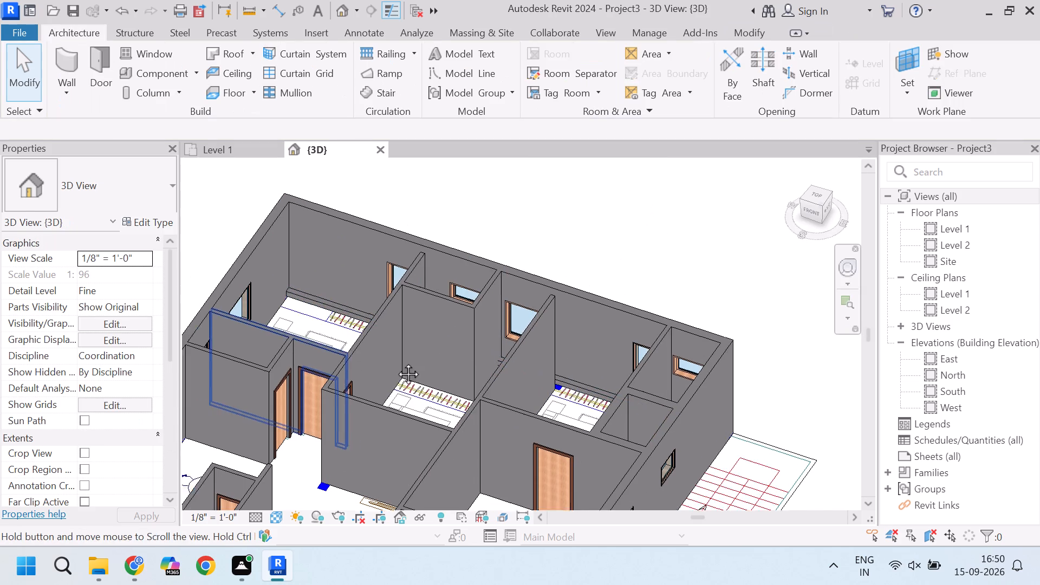
middle_click_drag(396, 362, 408, 362)
scroll(371, 327, "up", 5)
scroll(529, 340, "down", 6)
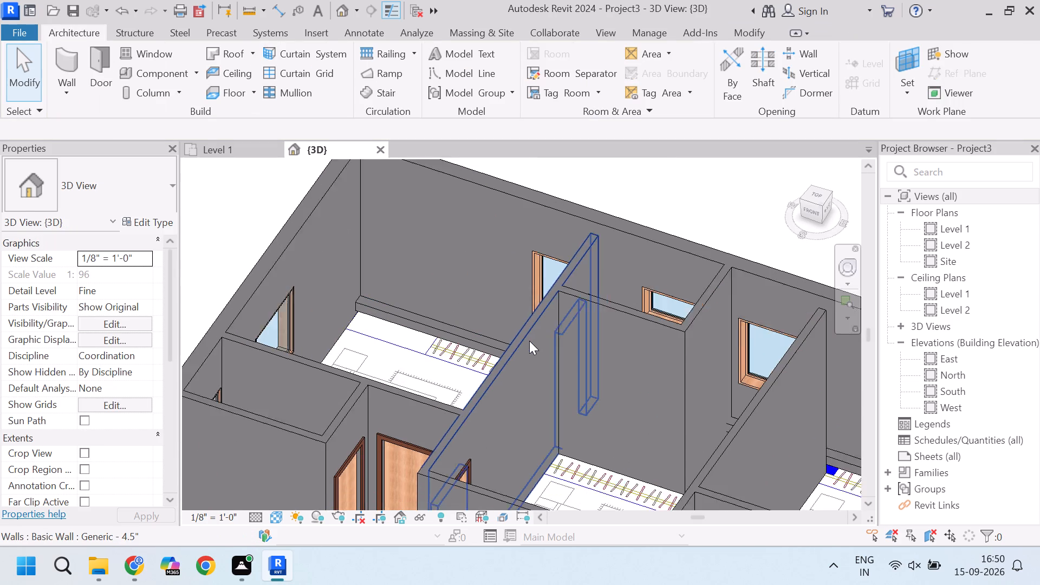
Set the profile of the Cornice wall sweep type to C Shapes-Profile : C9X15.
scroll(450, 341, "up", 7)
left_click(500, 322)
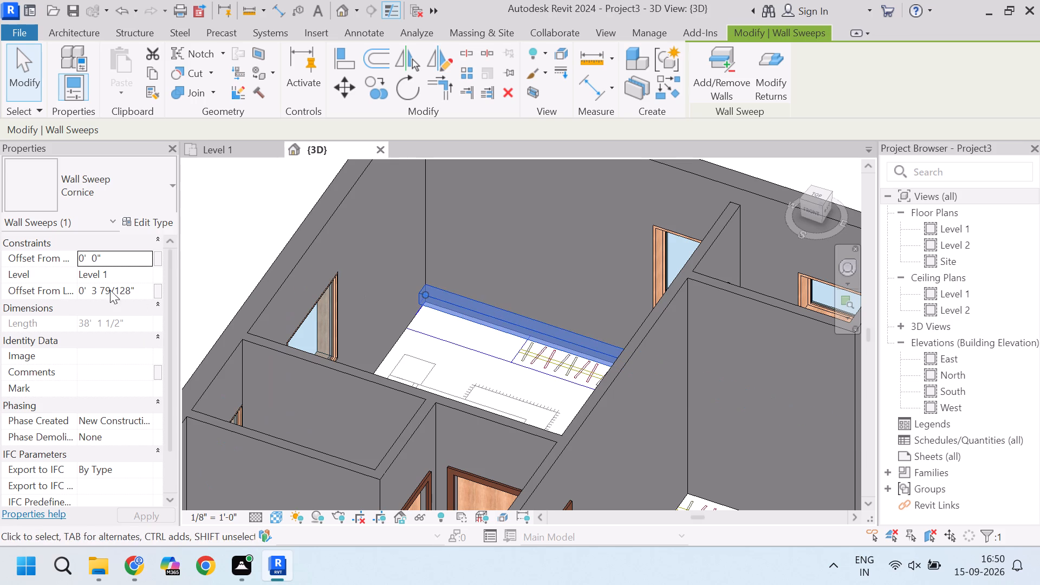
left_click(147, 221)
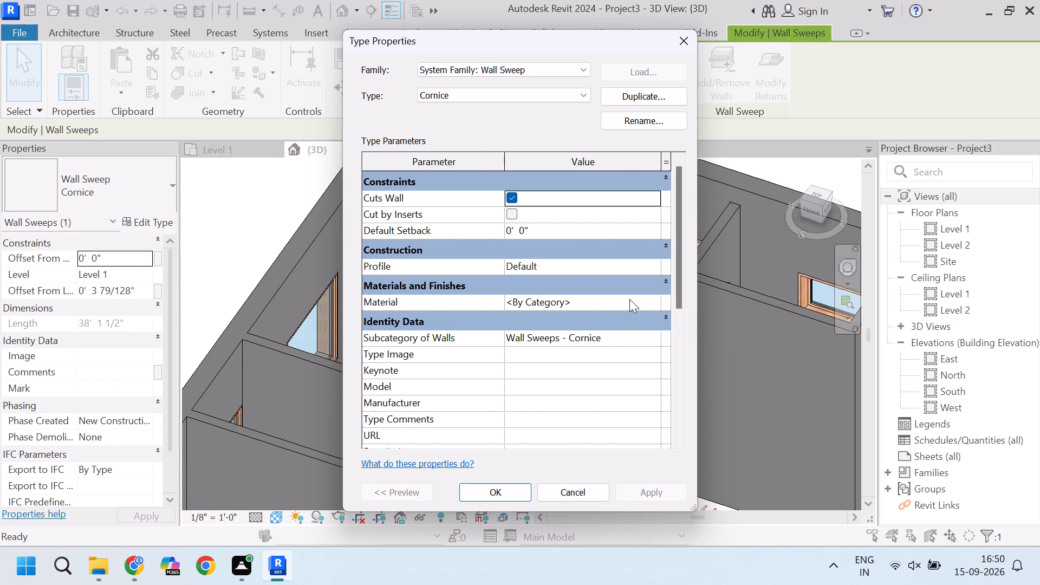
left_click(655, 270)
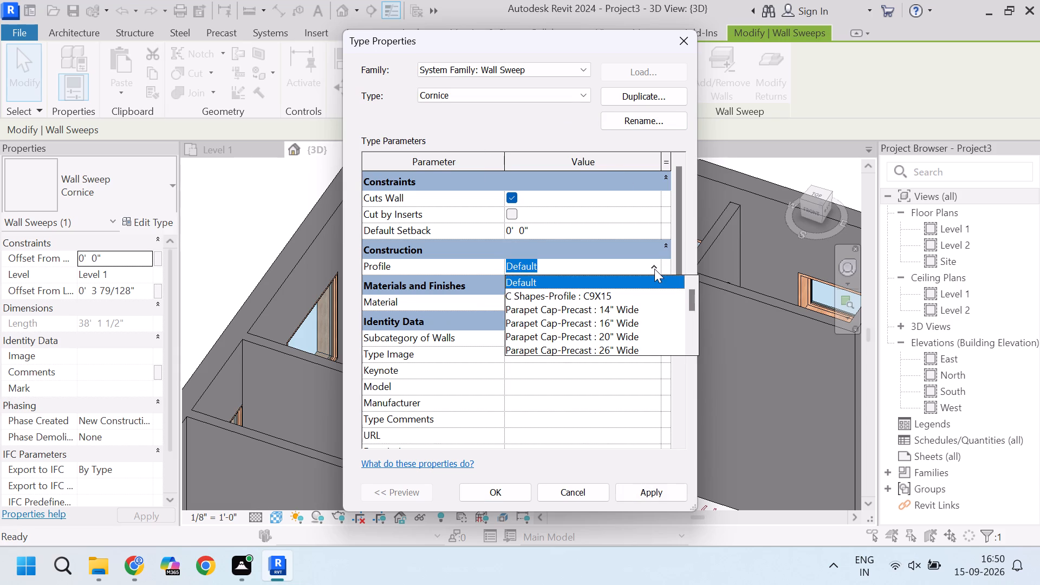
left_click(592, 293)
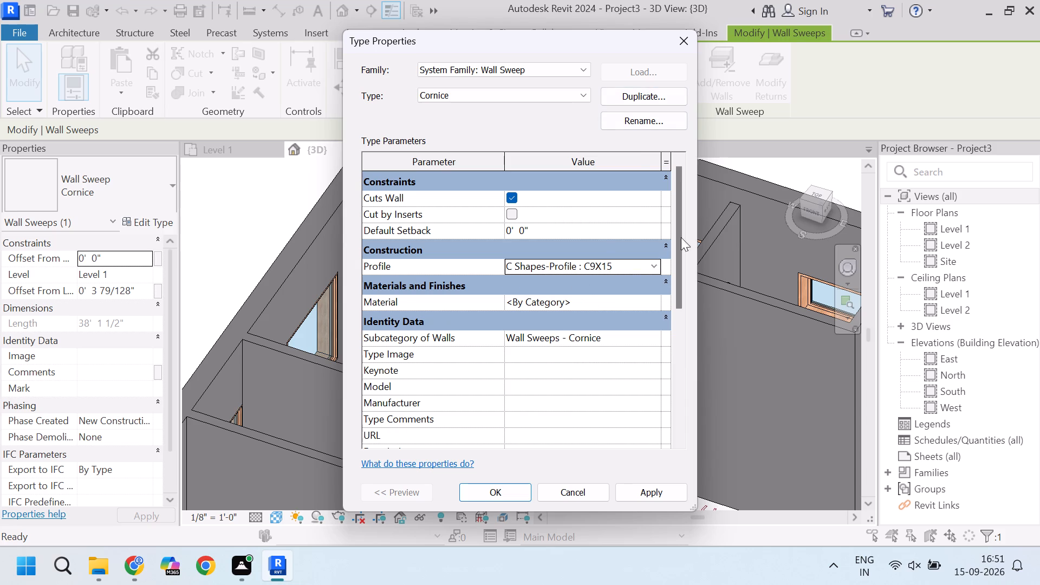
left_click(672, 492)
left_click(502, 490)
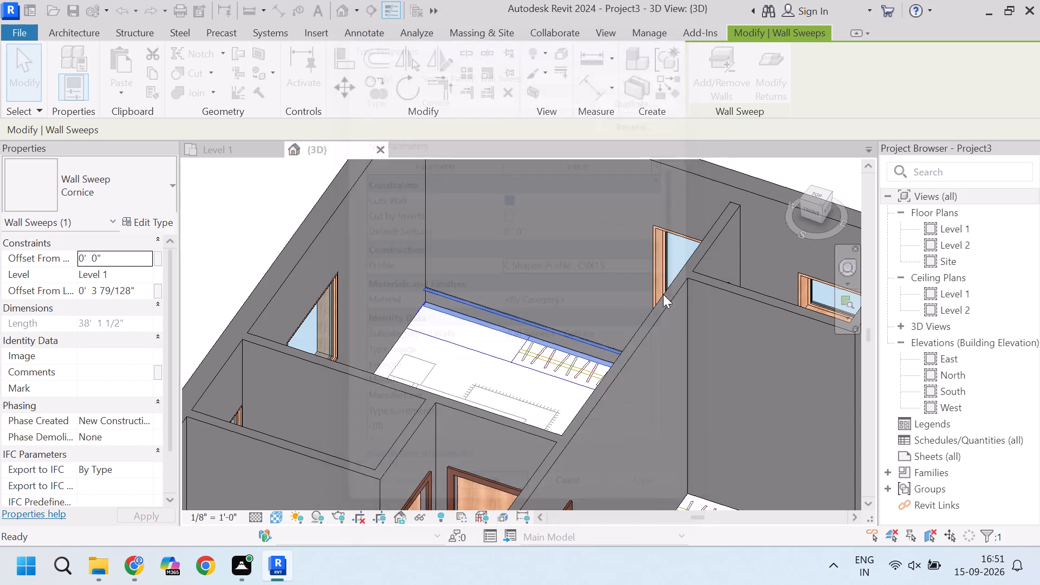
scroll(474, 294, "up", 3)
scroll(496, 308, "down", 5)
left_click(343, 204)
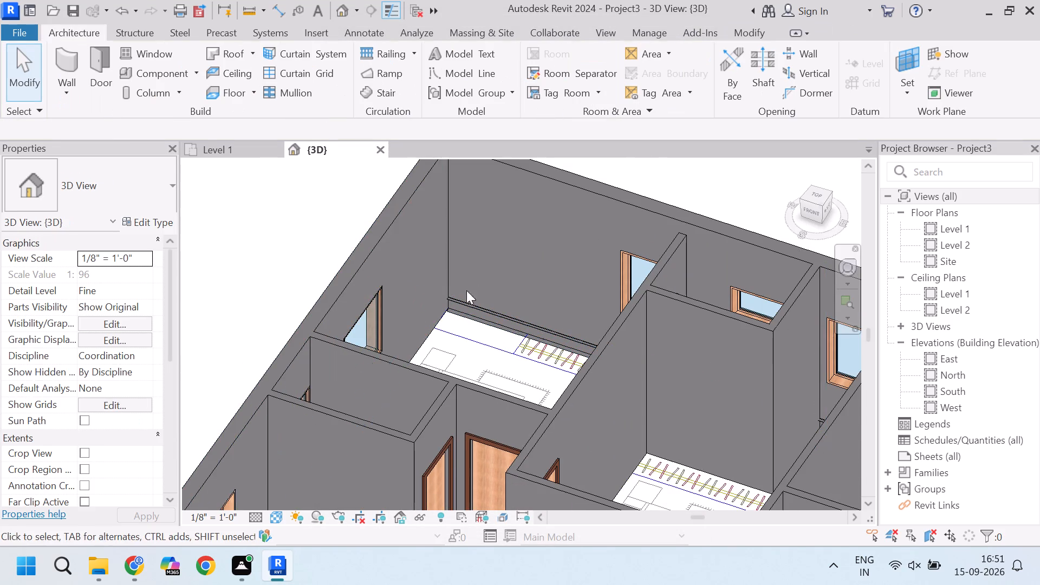
Set the Cornice wall sweep type's profile to Wall Sweep-Brick Soldier Course : 1 Brick.
scroll(480, 300, "up", 8)
left_click(514, 329)
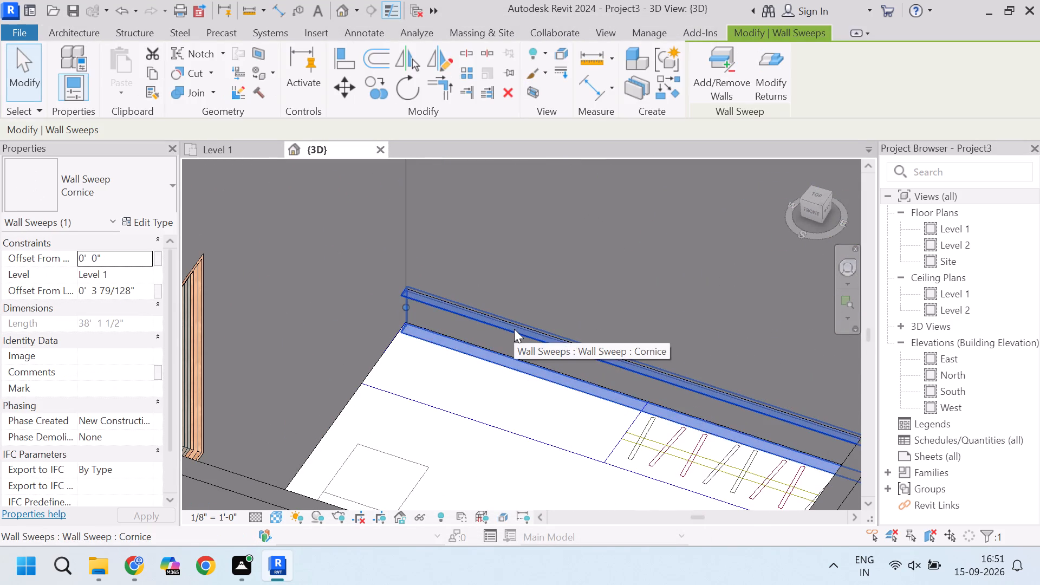
scroll(514, 329, "down", 4)
left_click(148, 227)
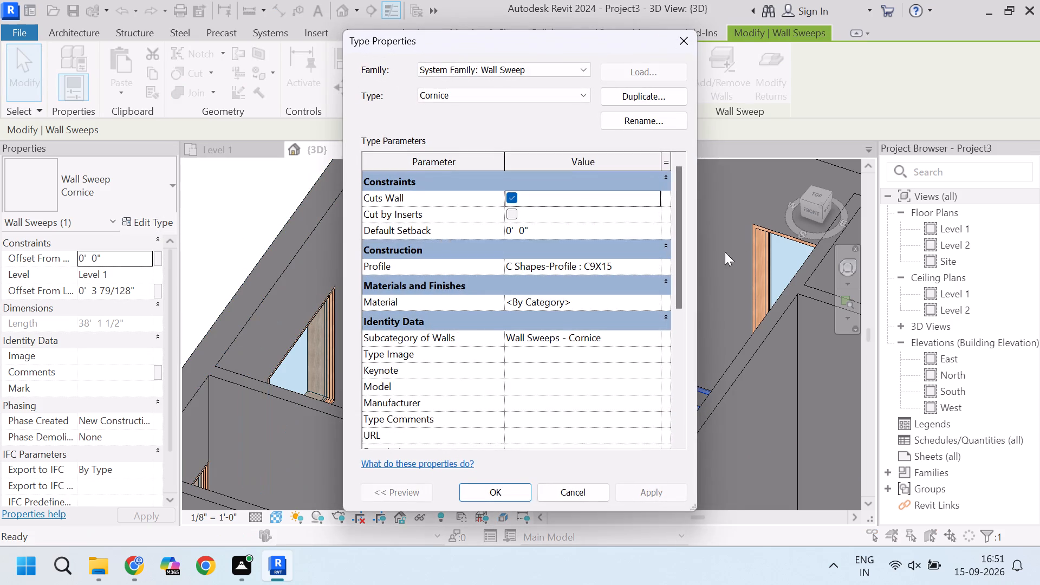
left_click(664, 266)
left_click(655, 268)
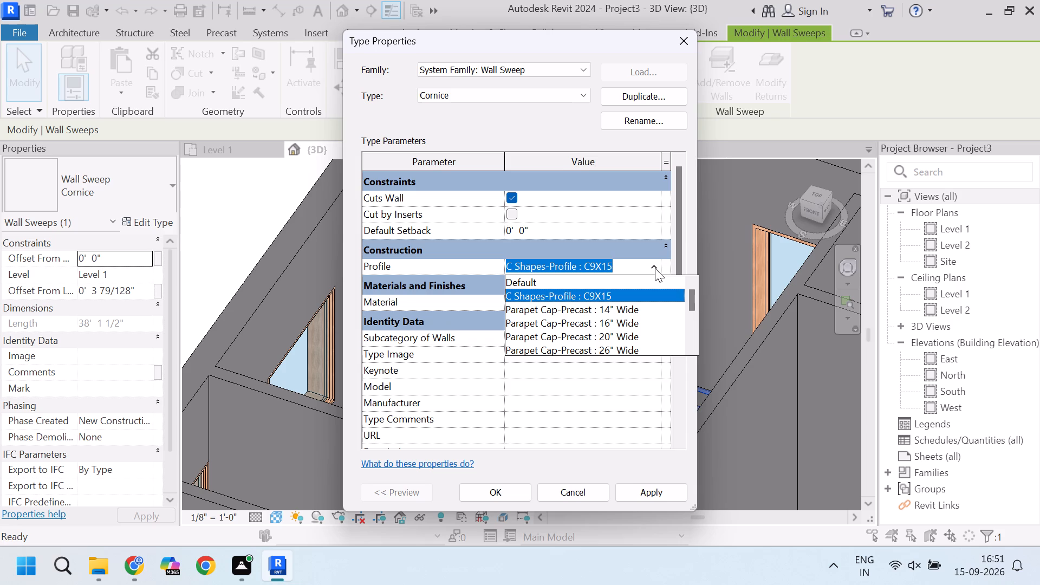
left_click(558, 309)
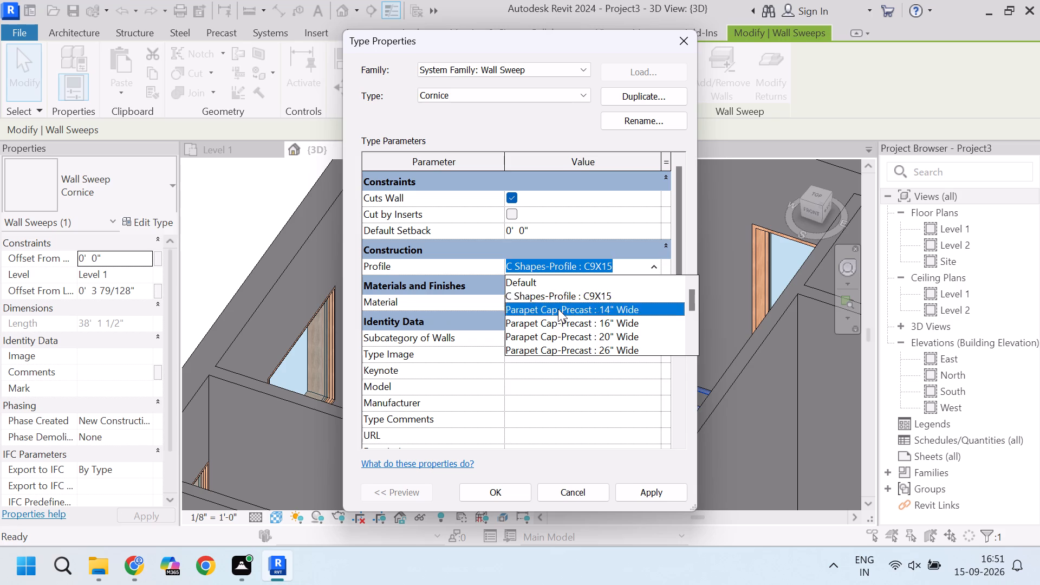
left_click(649, 265)
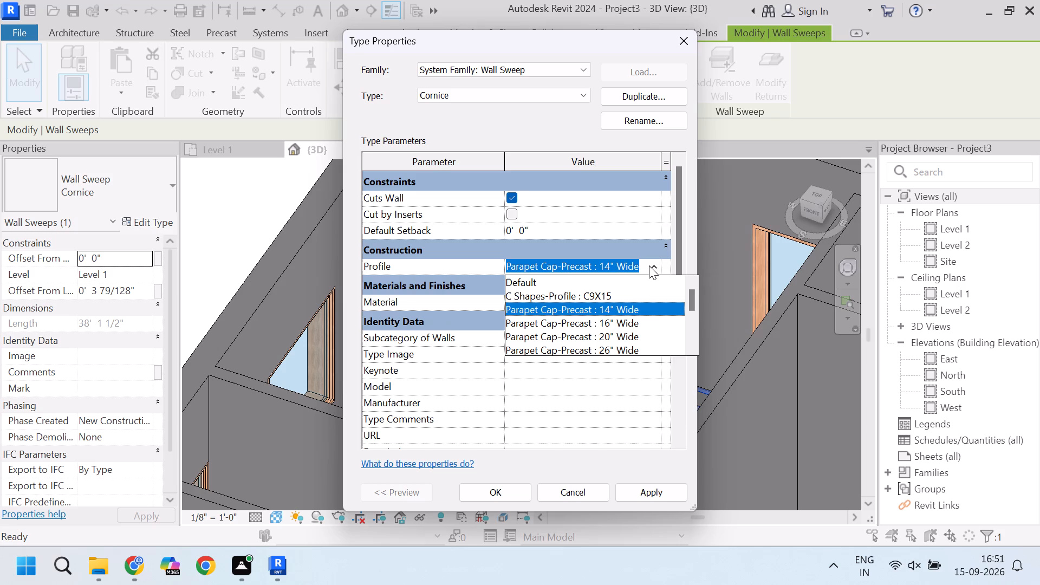
scroll(616, 327, "down", 3)
scroll(603, 322, "up", 1)
scroll(603, 322, "down", 3)
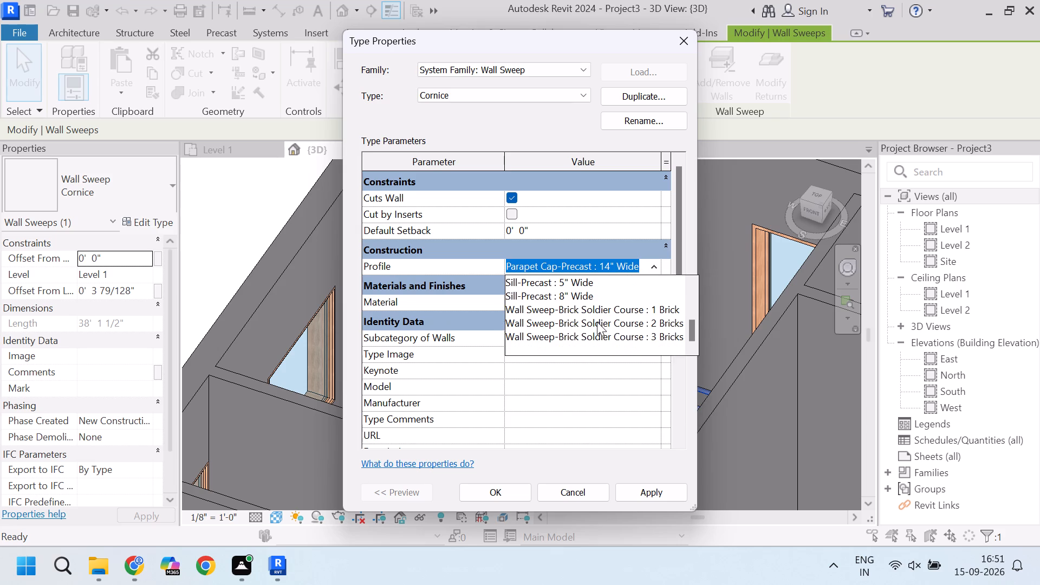
left_click(626, 309)
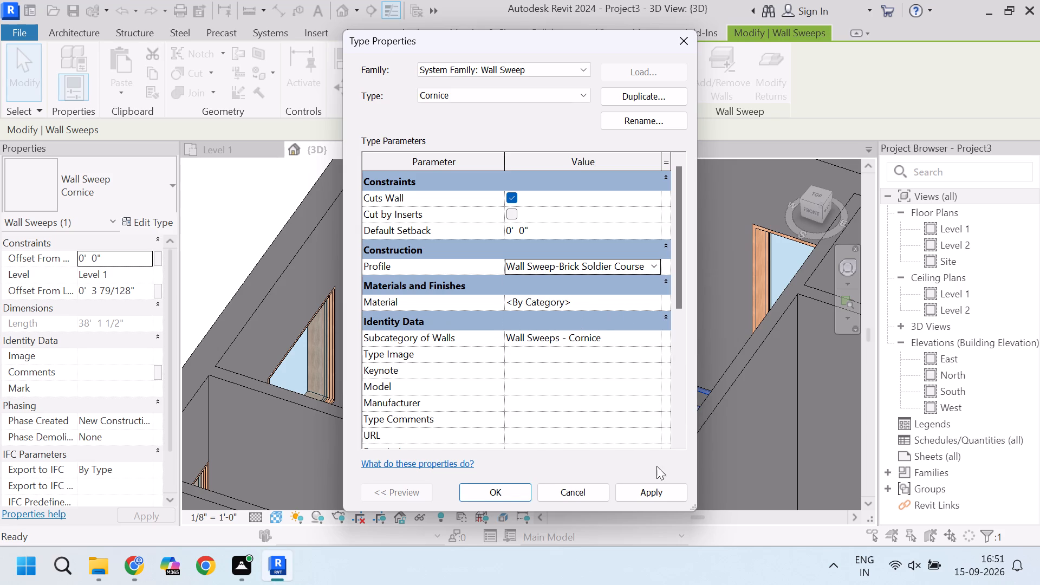
left_click(662, 494)
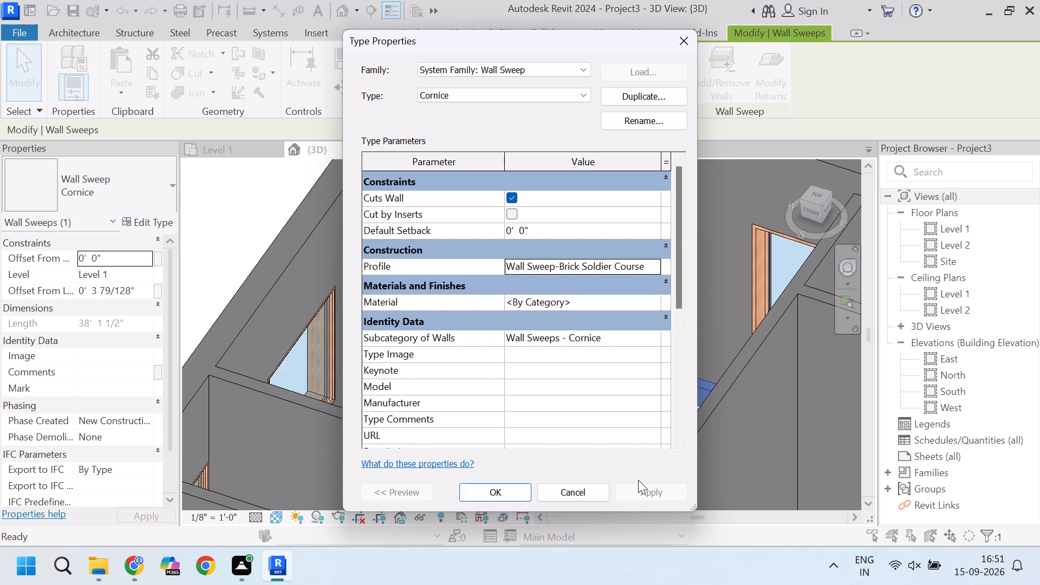
left_click(505, 493)
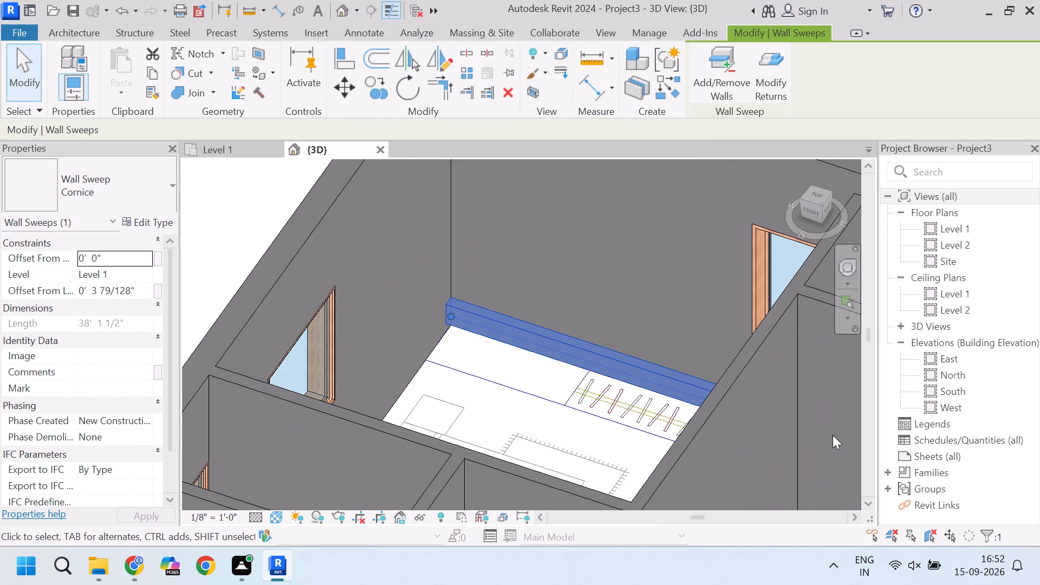
Find the Wall Sweep-Brick Soldier Course profile family in the project and examine the properties of its 1 Brick type.
scroll(924, 376, "down", 3)
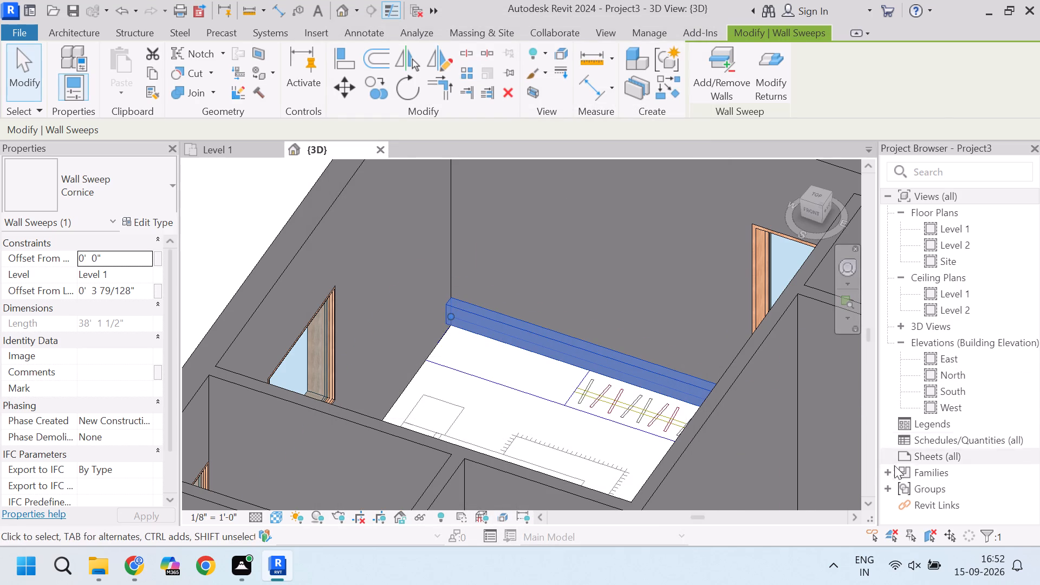
left_click(892, 473)
scroll(951, 404, "down", 8)
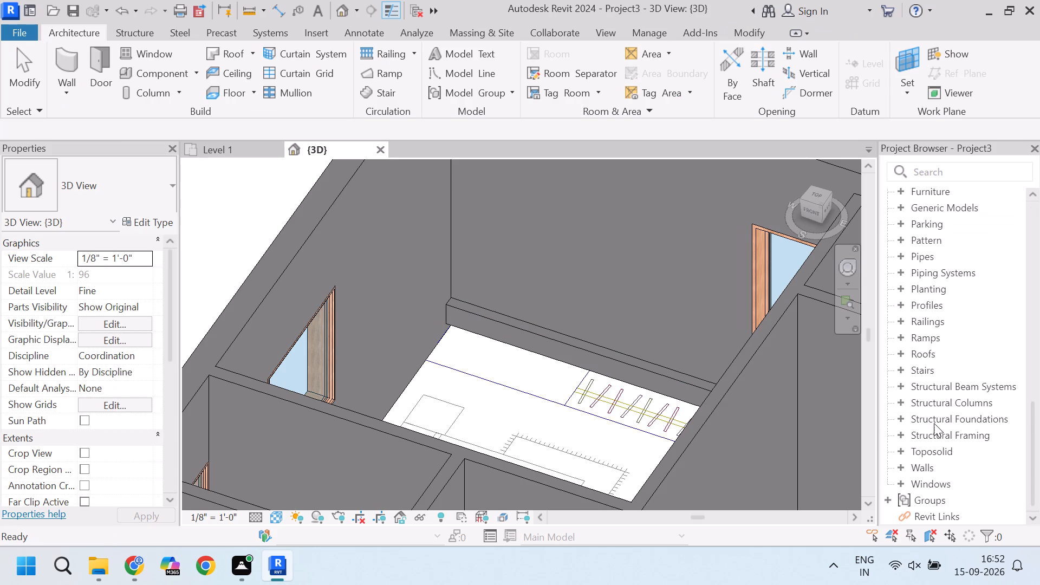
left_click(903, 307)
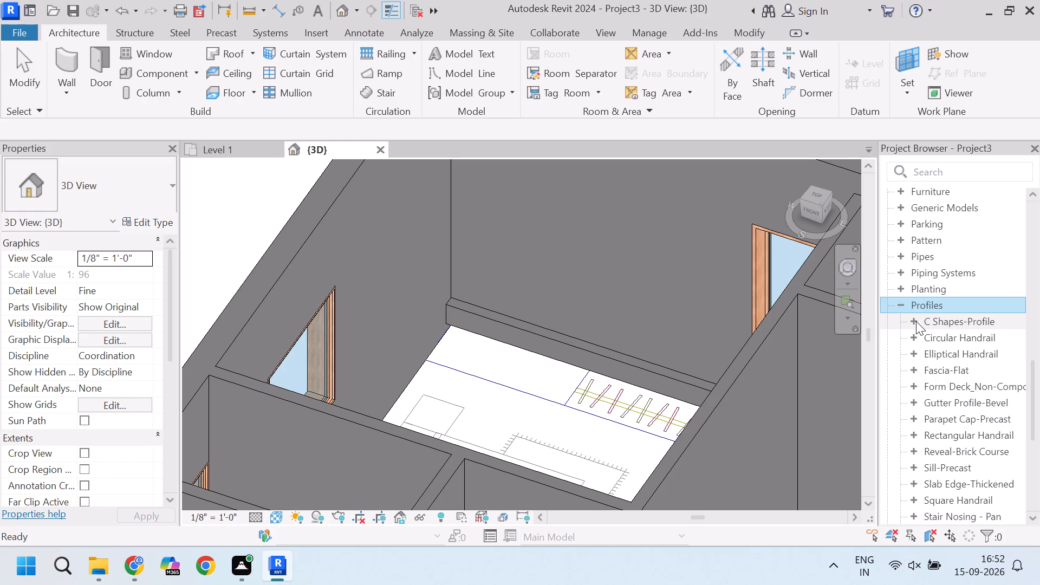
scroll(948, 430, "down", 3)
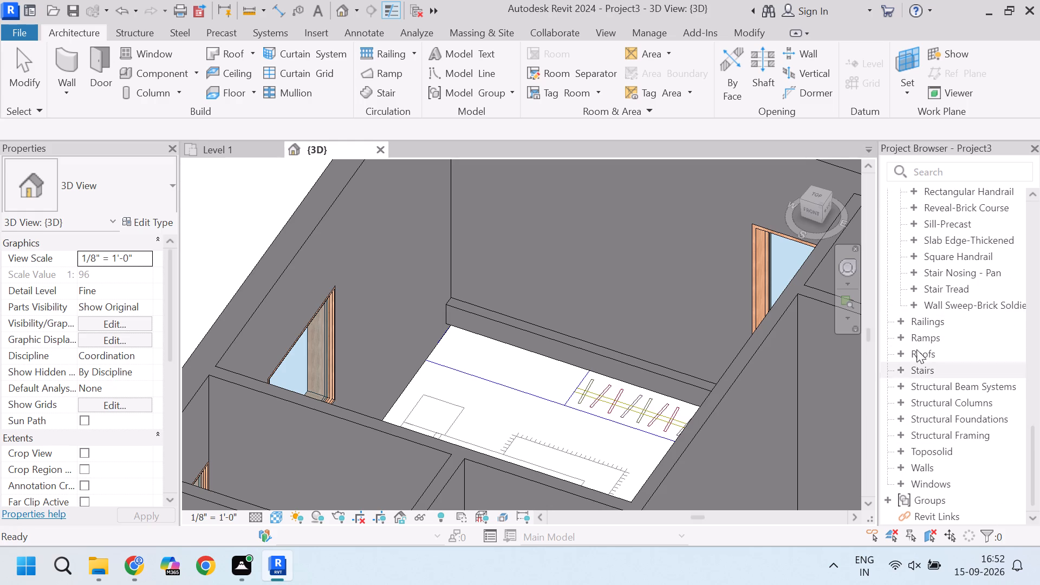
scroll(918, 258, "up", 2)
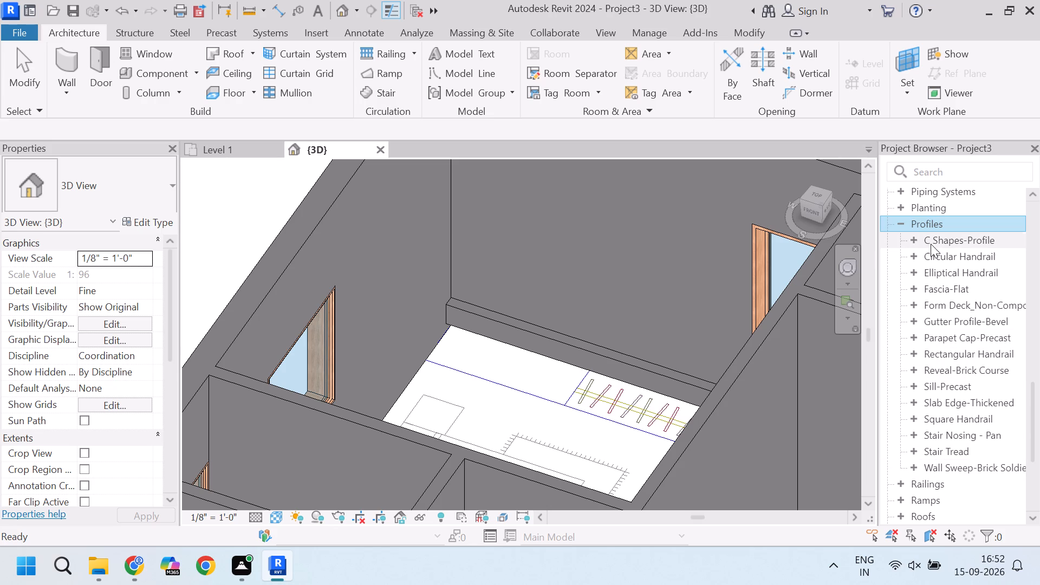
left_click(913, 469)
left_click(939, 481)
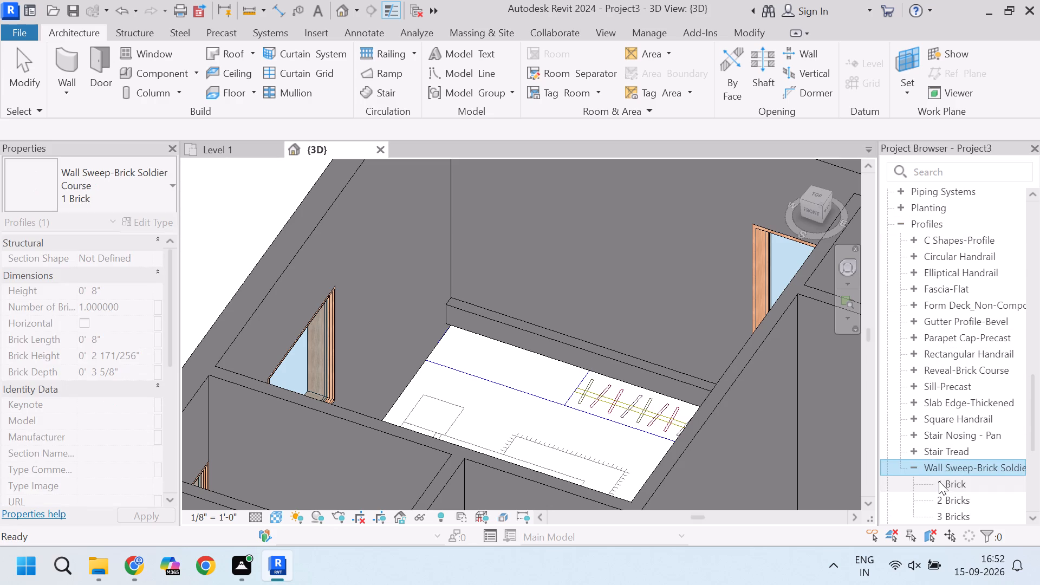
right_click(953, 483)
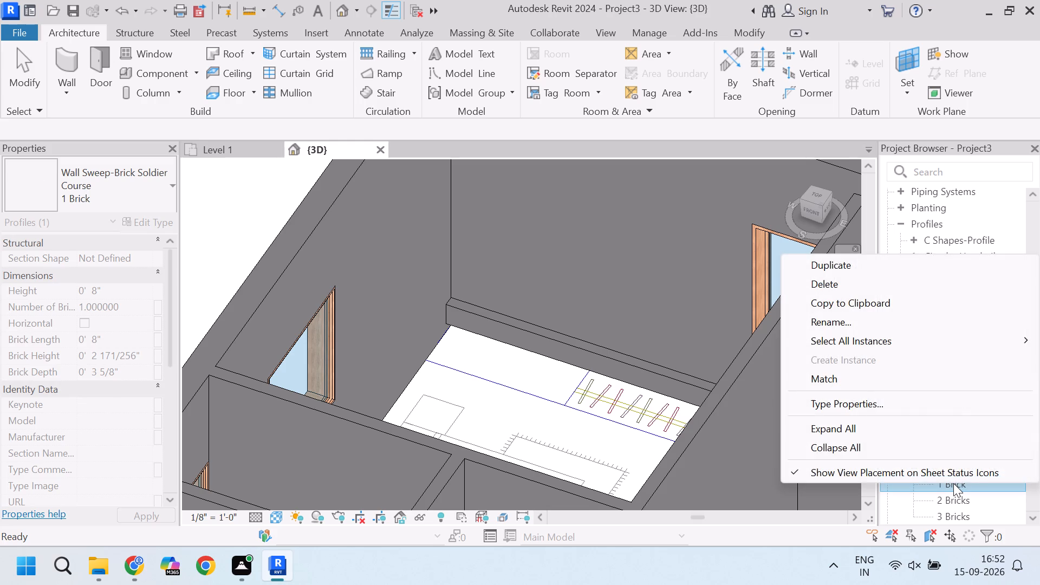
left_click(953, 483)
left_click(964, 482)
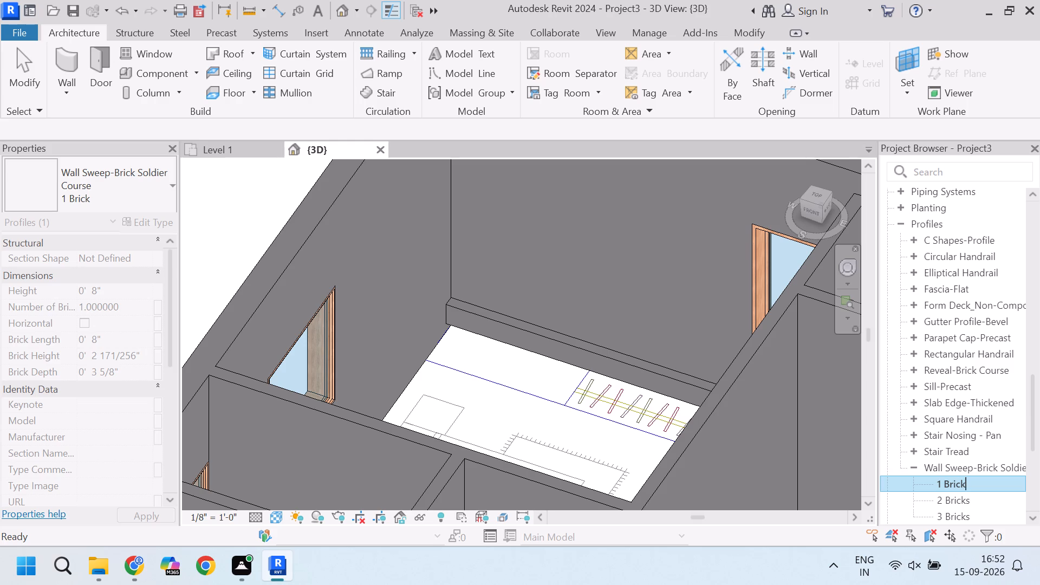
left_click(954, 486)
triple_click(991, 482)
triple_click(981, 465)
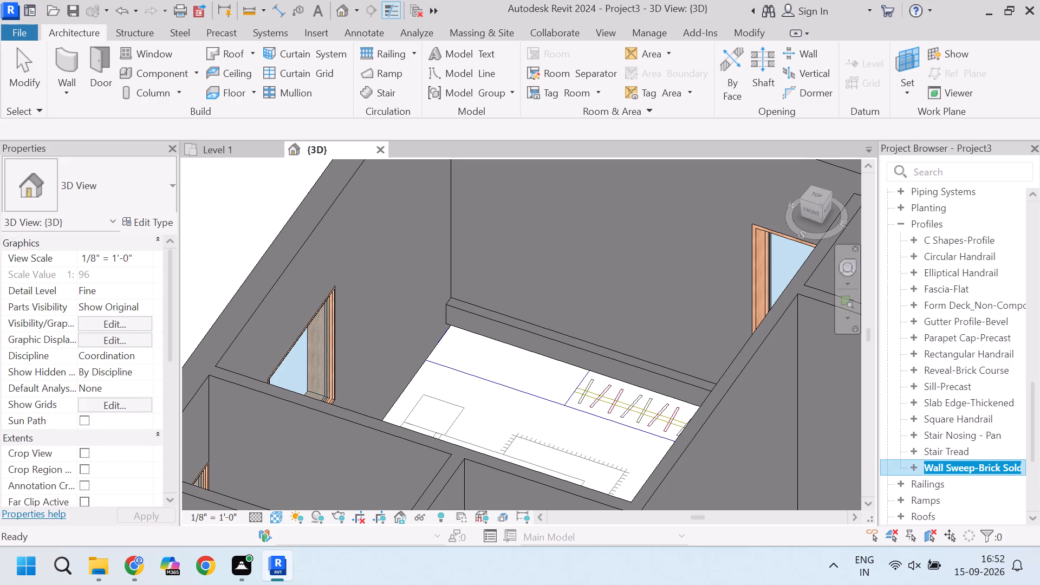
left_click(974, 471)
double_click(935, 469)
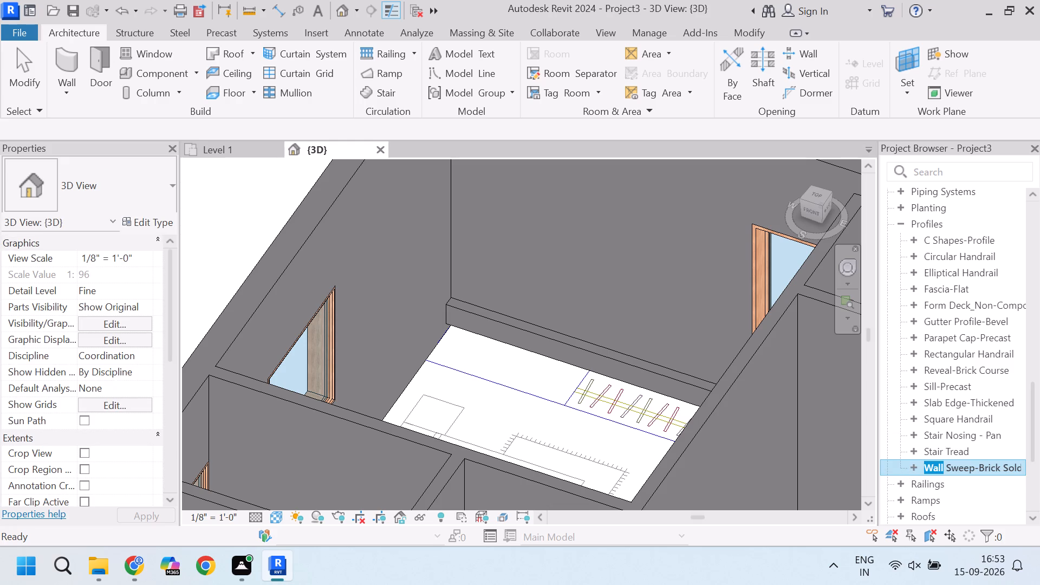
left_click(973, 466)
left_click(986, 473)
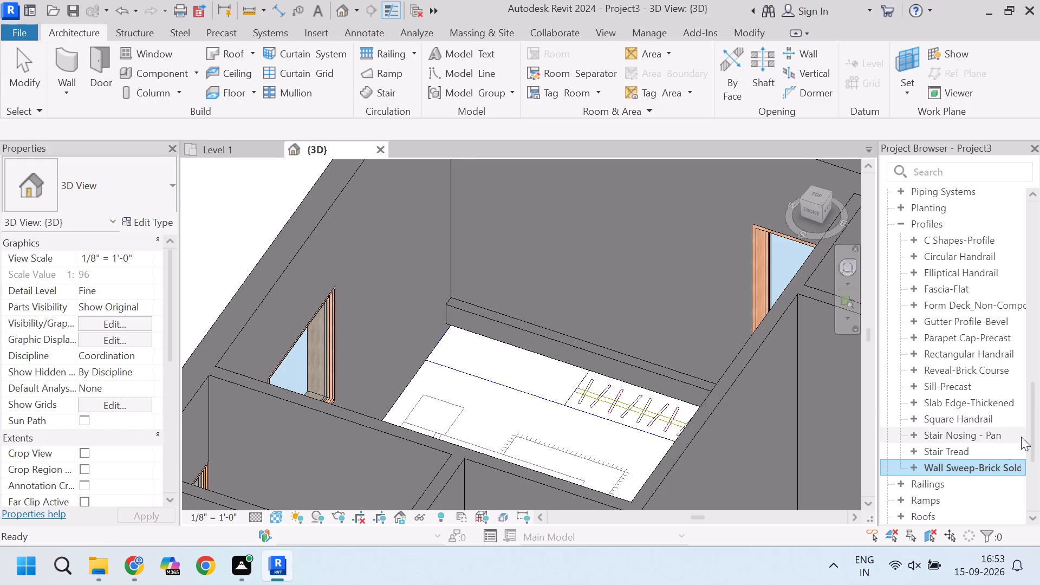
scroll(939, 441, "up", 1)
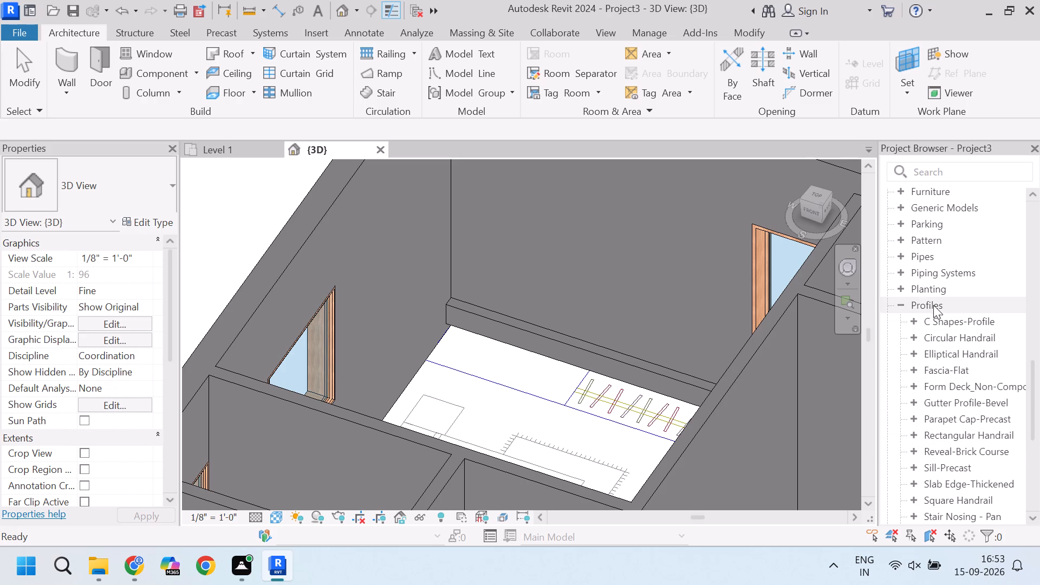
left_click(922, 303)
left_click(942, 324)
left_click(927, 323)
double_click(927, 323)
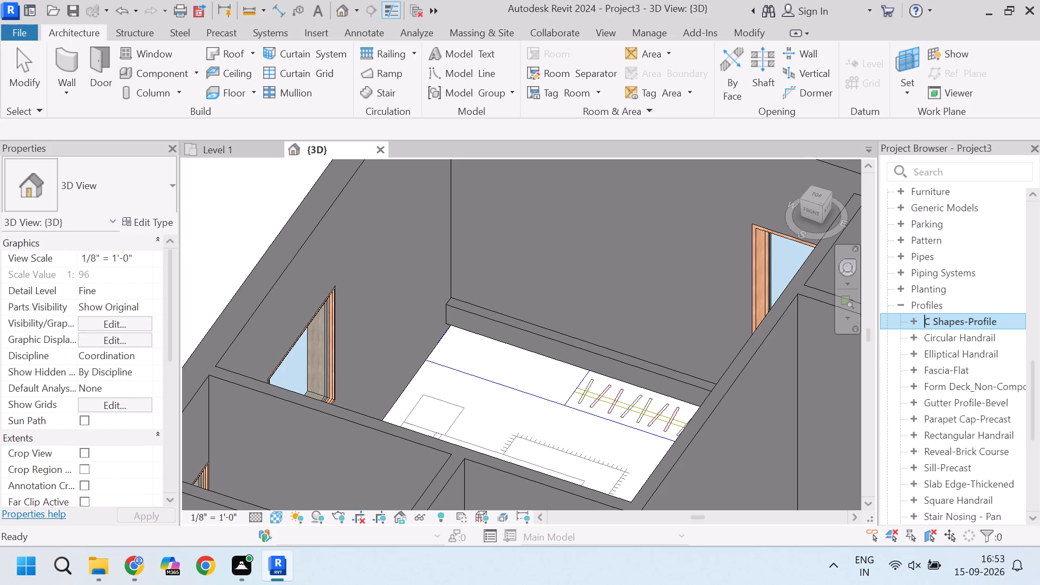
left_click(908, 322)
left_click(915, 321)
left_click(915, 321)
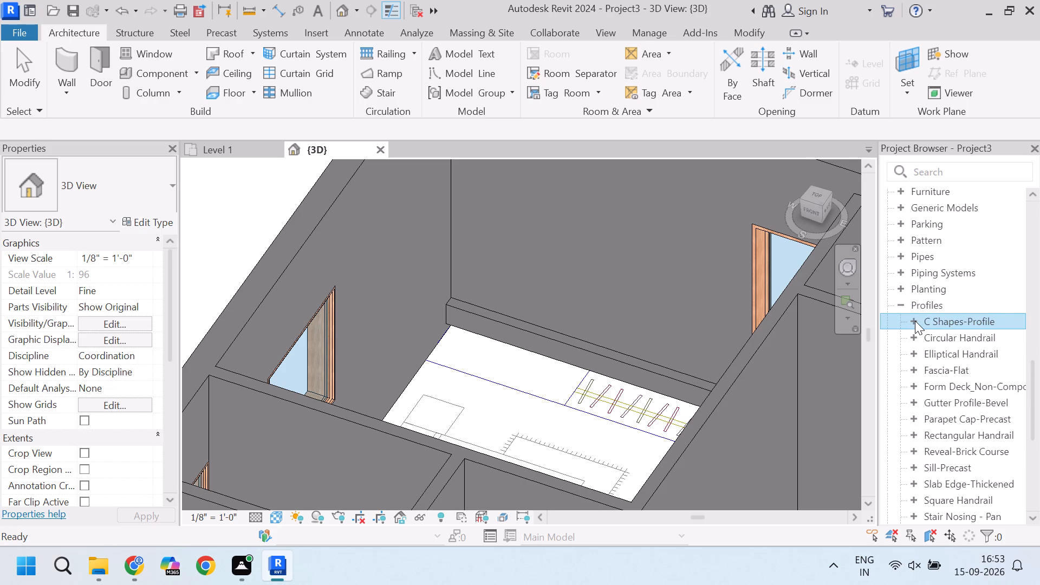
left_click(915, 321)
Examine the types of the Wall Sweep-Brick Soldier Course profile family and the other profile types available in the project.
scroll(937, 369, "down", 3)
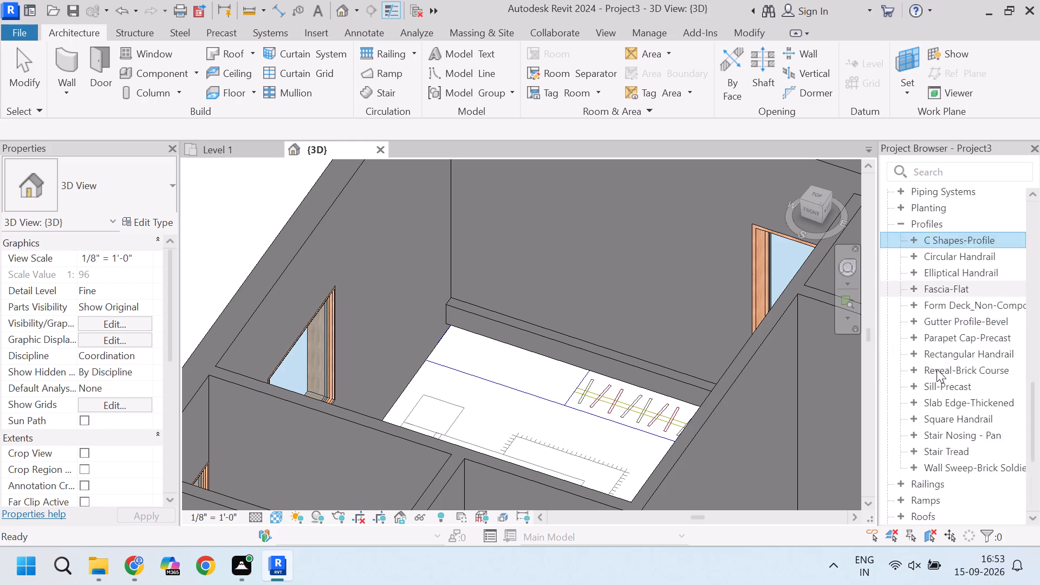
left_click(911, 302)
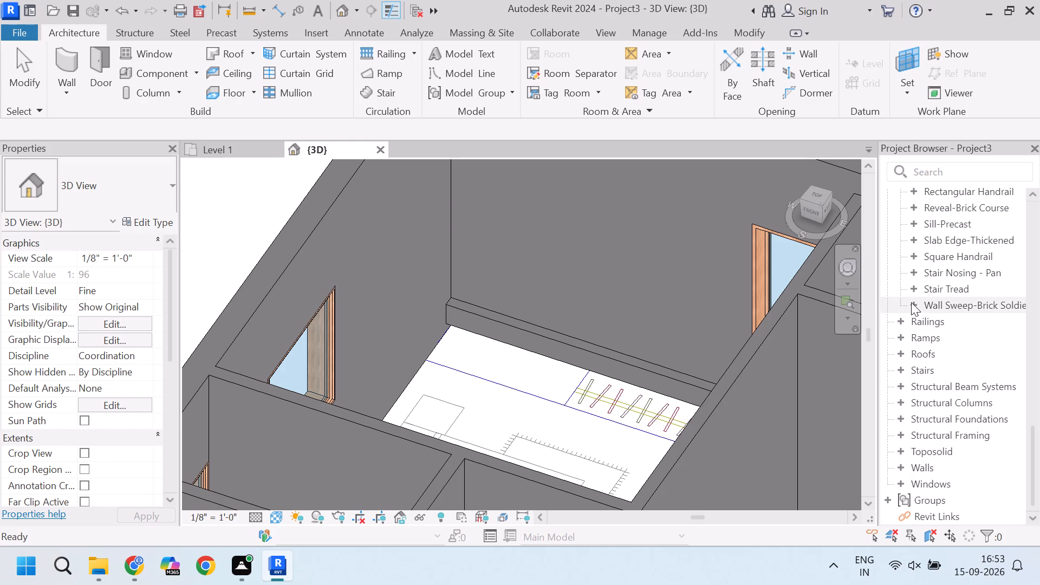
left_click(937, 322)
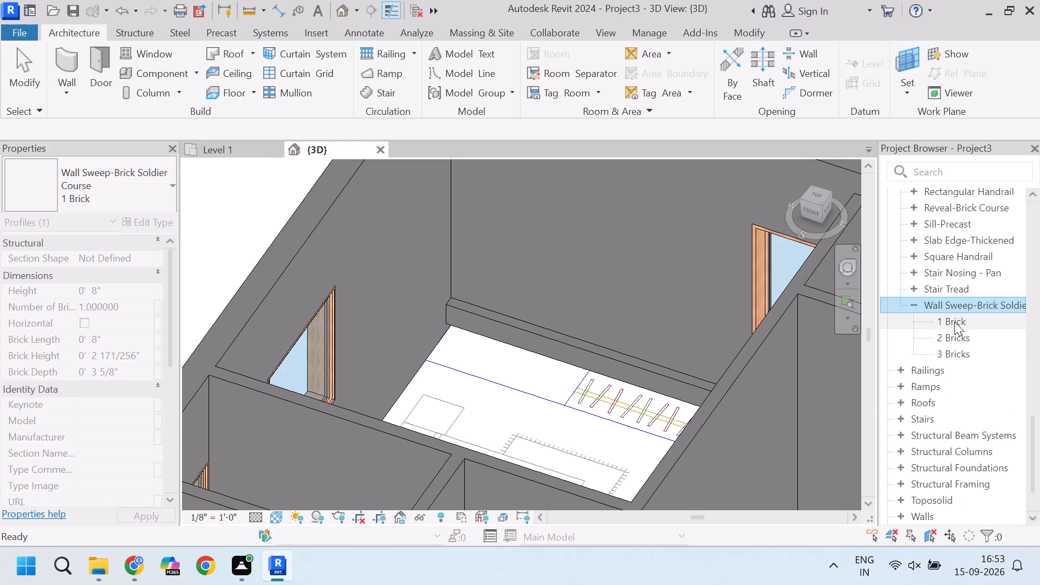
left_click(159, 198)
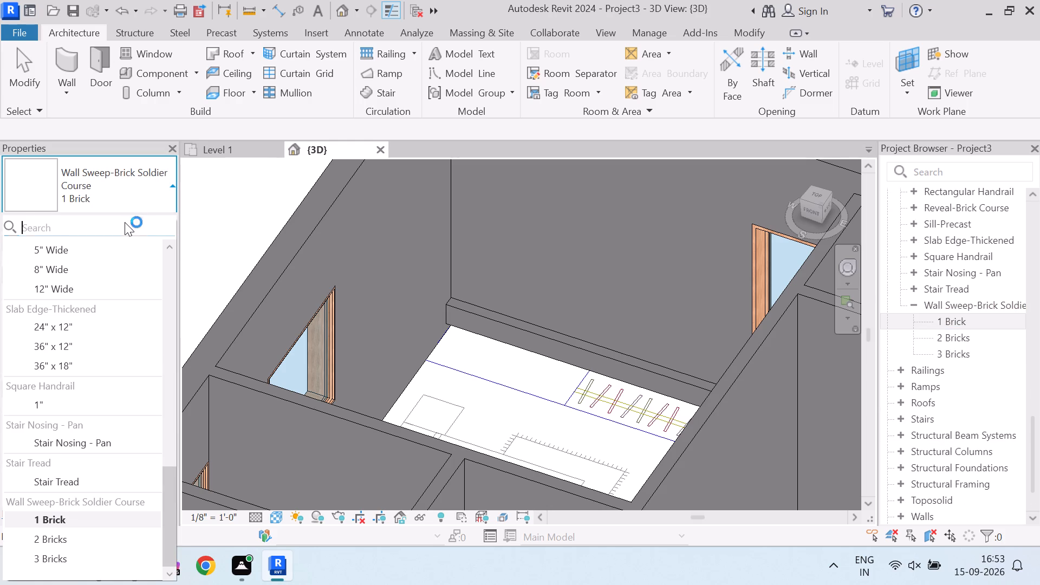
scroll(123, 359, "down", 4)
scroll(114, 360, "up", 7)
scroll(114, 360, "down", 14)
scroll(109, 360, "up", 4)
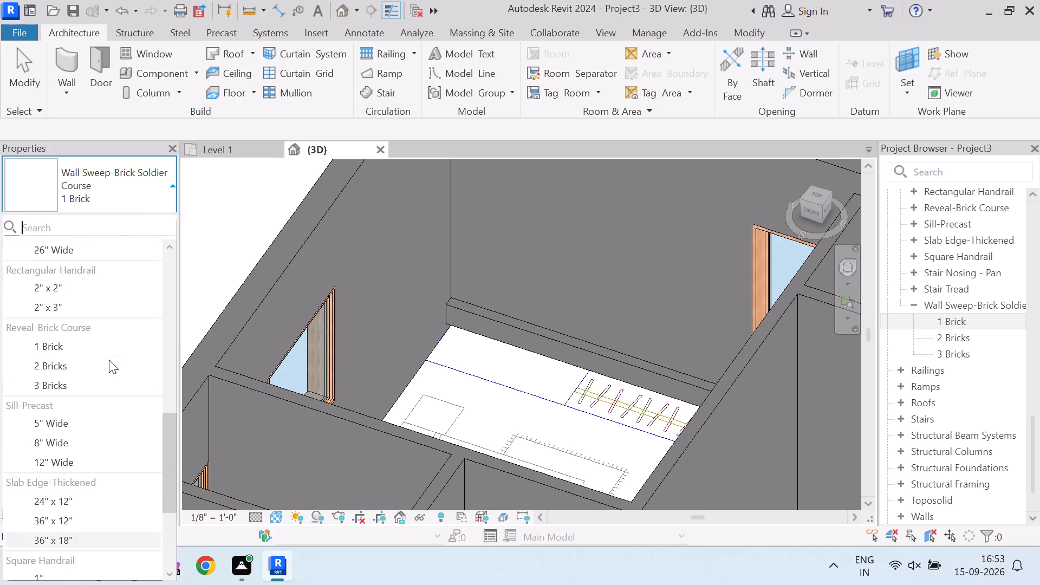
scroll(109, 360, "up", 16)
scroll(109, 360, "down", 8)
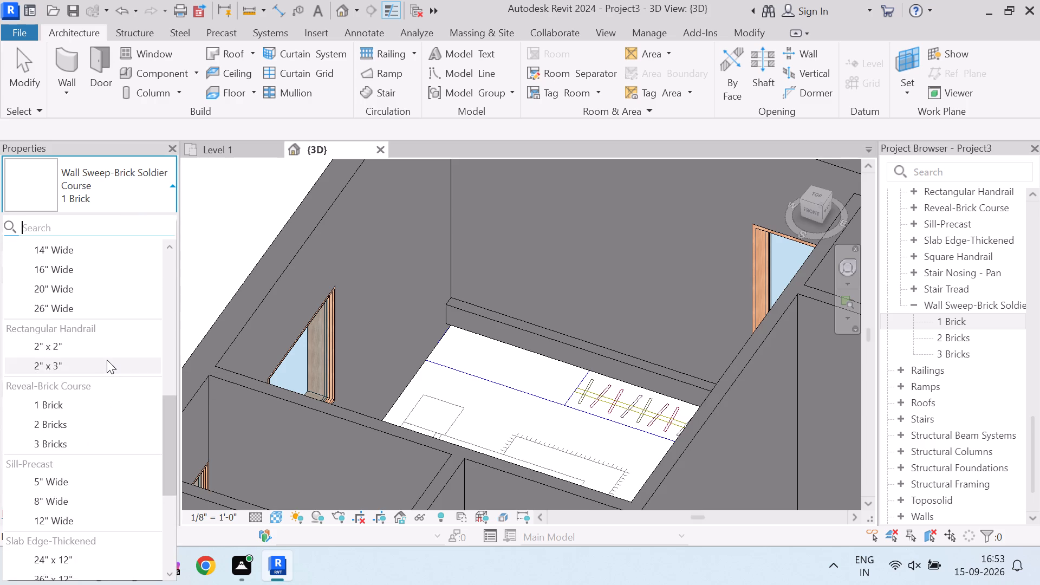
scroll(107, 360, "down", 13)
left_click(402, 263)
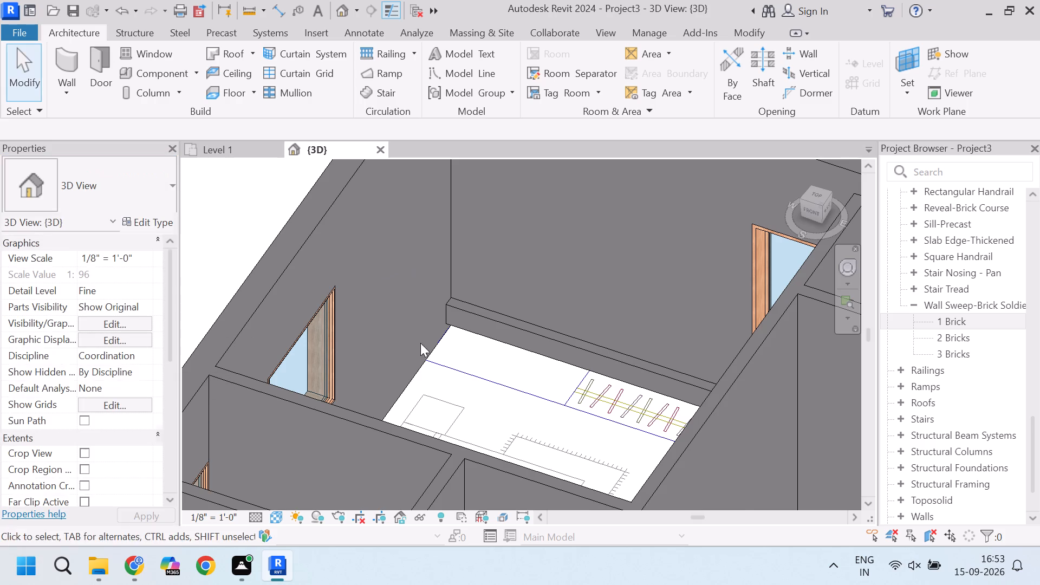
Extend the rear-wall Cornice sweep onto the adjoining M.Bedroom exterior side wall and the partition between M.Bedroom and C.Bedroom.
scroll(419, 369, "down", 7)
scroll(449, 353, "up", 9)
left_click(466, 360)
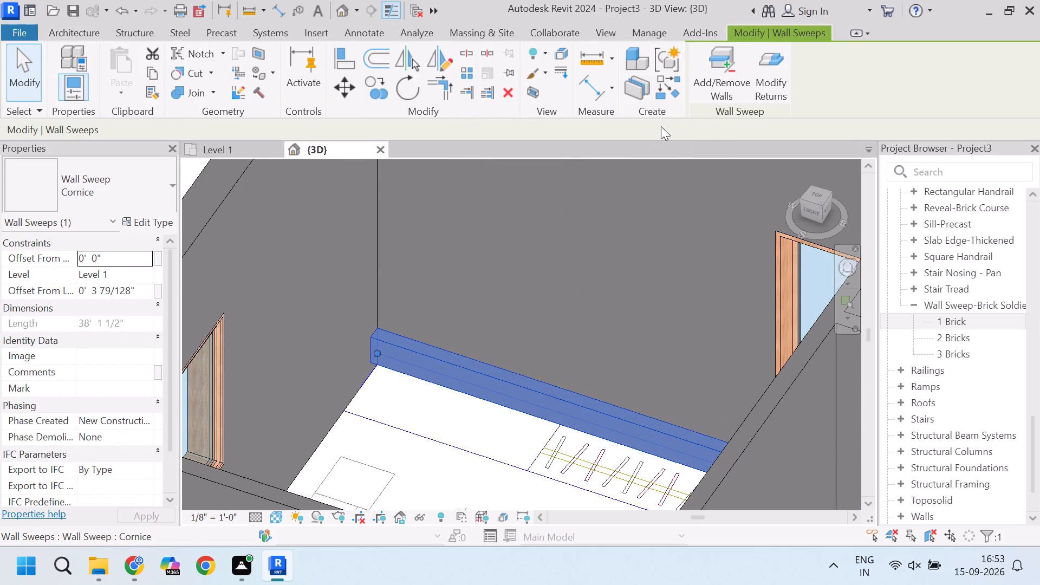
left_click(727, 81)
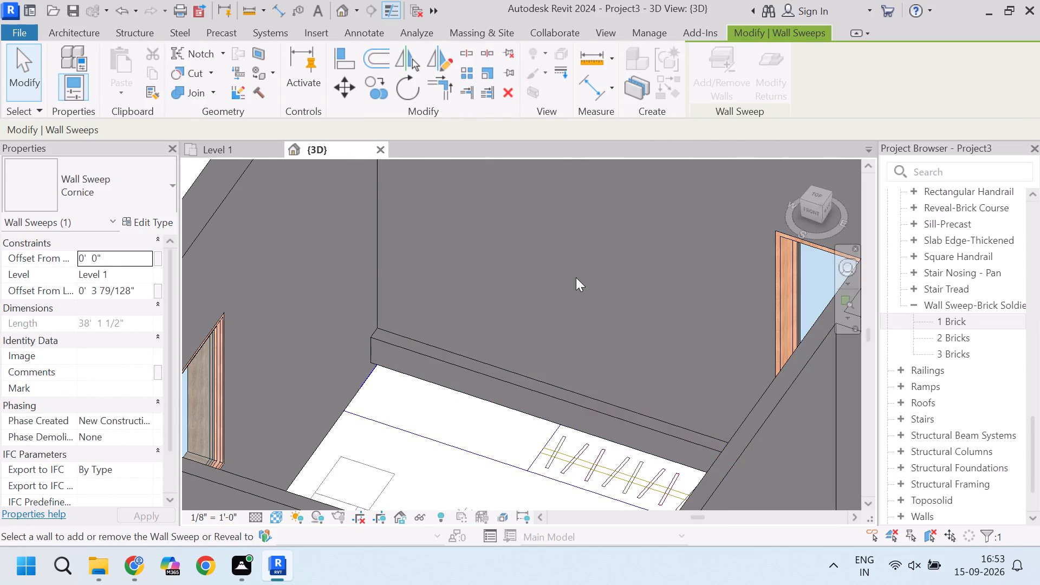
left_click(220, 194)
scroll(398, 321, "down", 7)
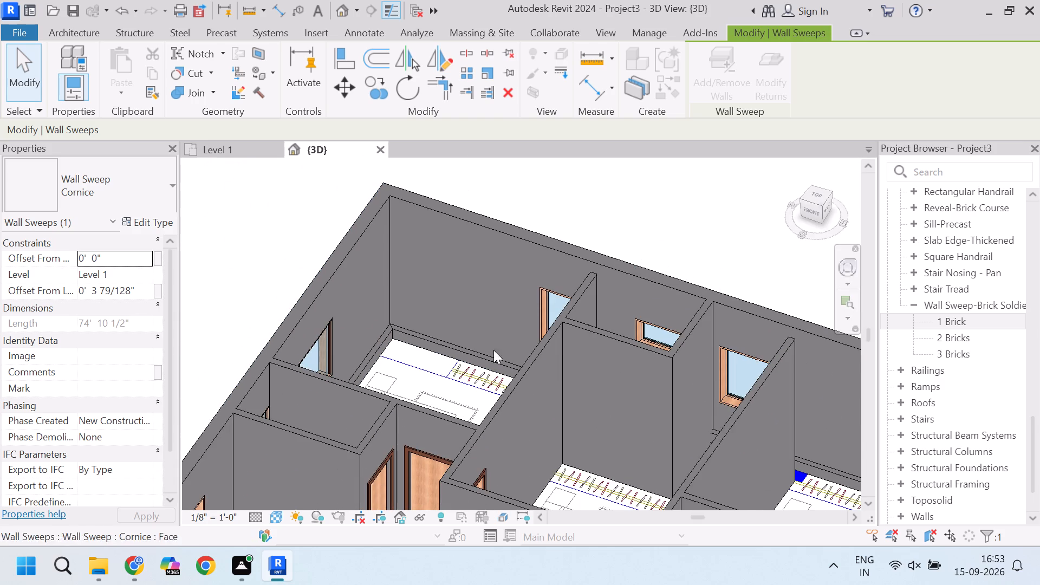
left_click(532, 365)
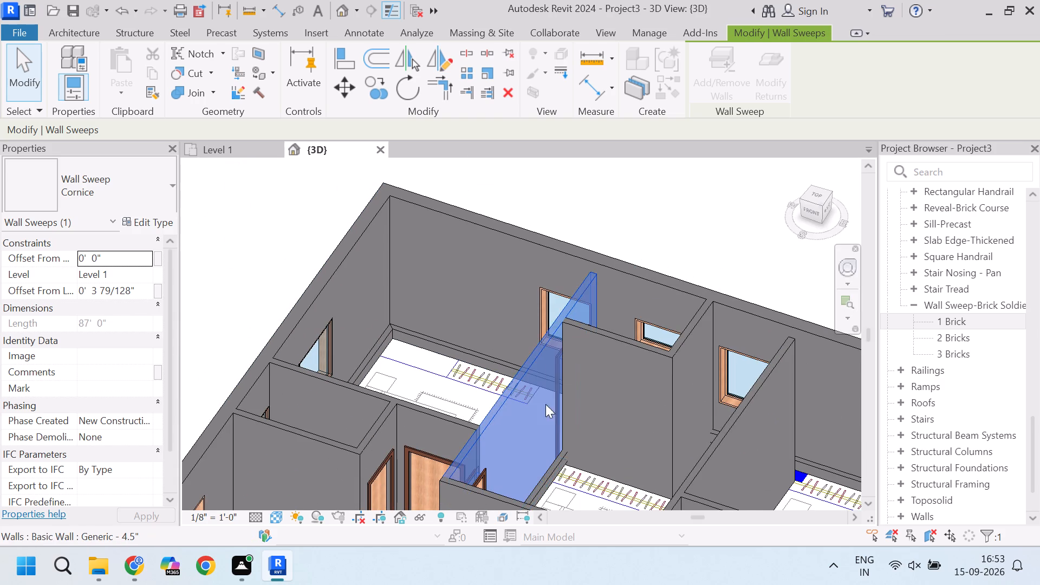
Extend the Cornice sweep onto the front and side partitions of the toilet between M.Bedroom and C.Bedroom.
scroll(575, 457, "up", 3)
scroll(541, 378, "down", 4)
scroll(573, 388, "up", 3)
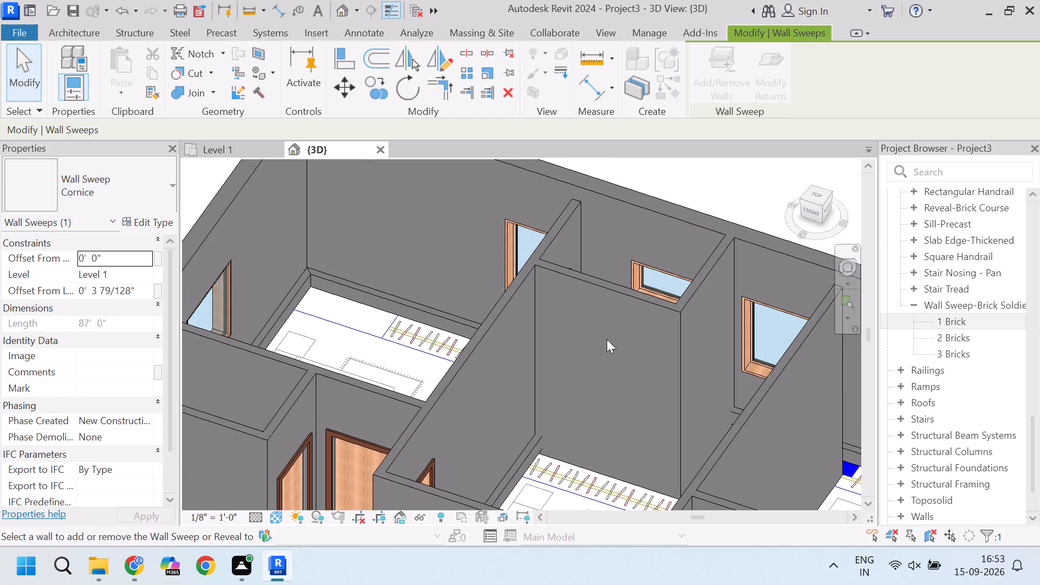
left_click(647, 305)
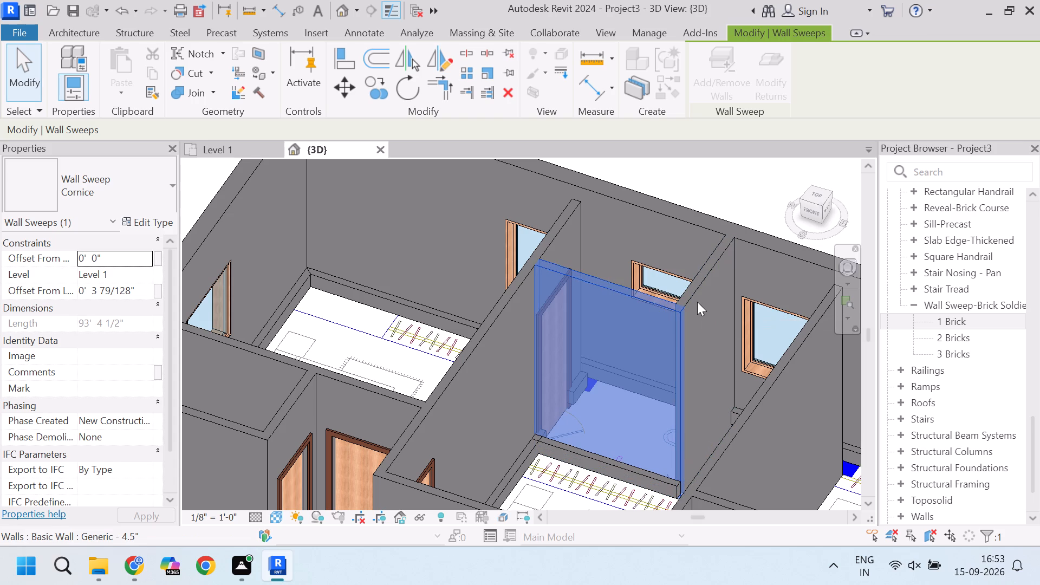
left_click(693, 292)
Extend the Cornice sweep onto the partition between C.Bedroom and the adjacent Bedroom, and onto that Bedroom's door wall.
scroll(587, 312, "down", 3)
scroll(695, 389, "up", 3)
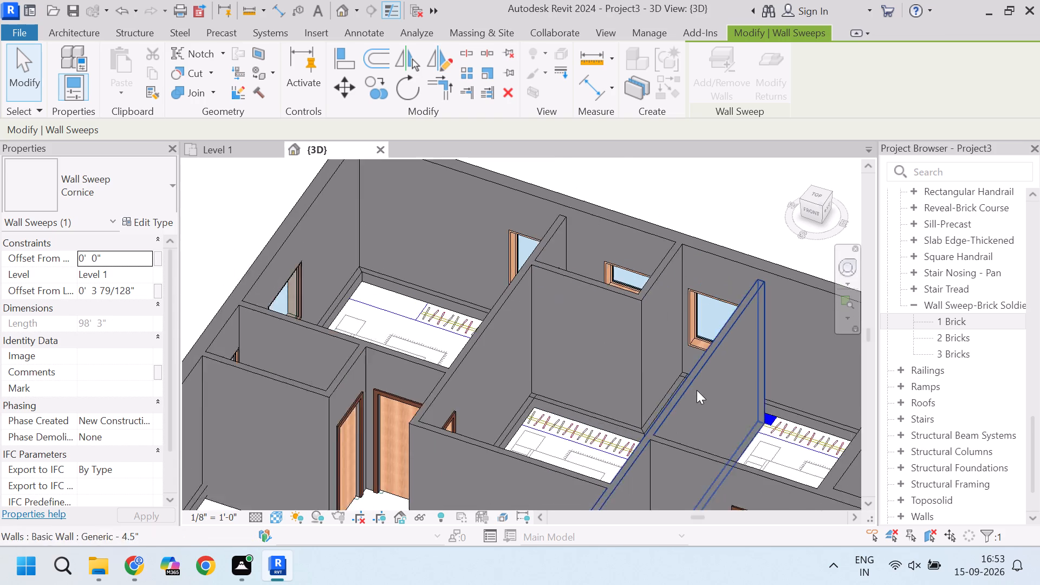
scroll(688, 383, "down", 3)
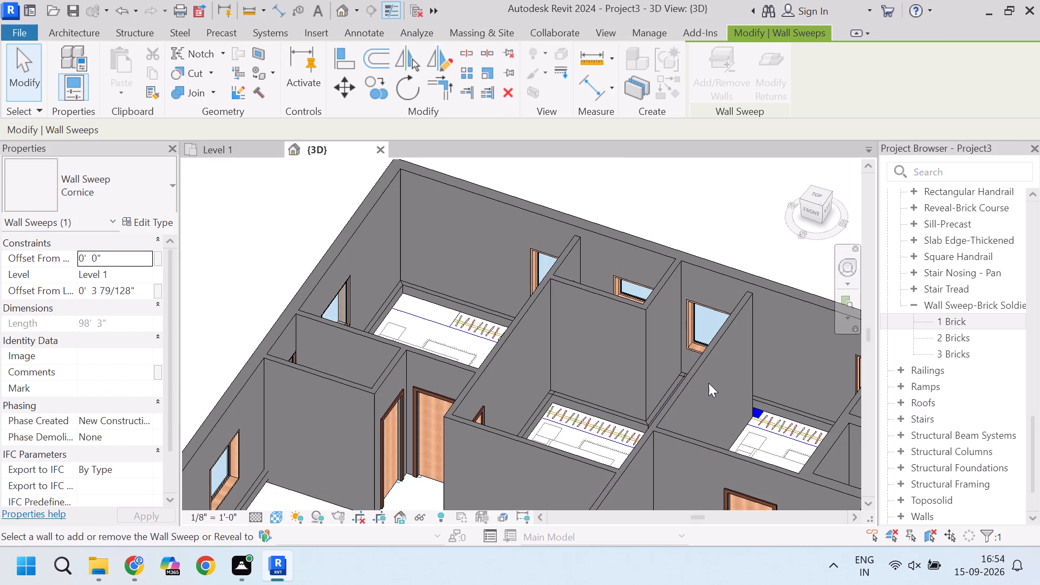
left_click(699, 374)
left_click(714, 455)
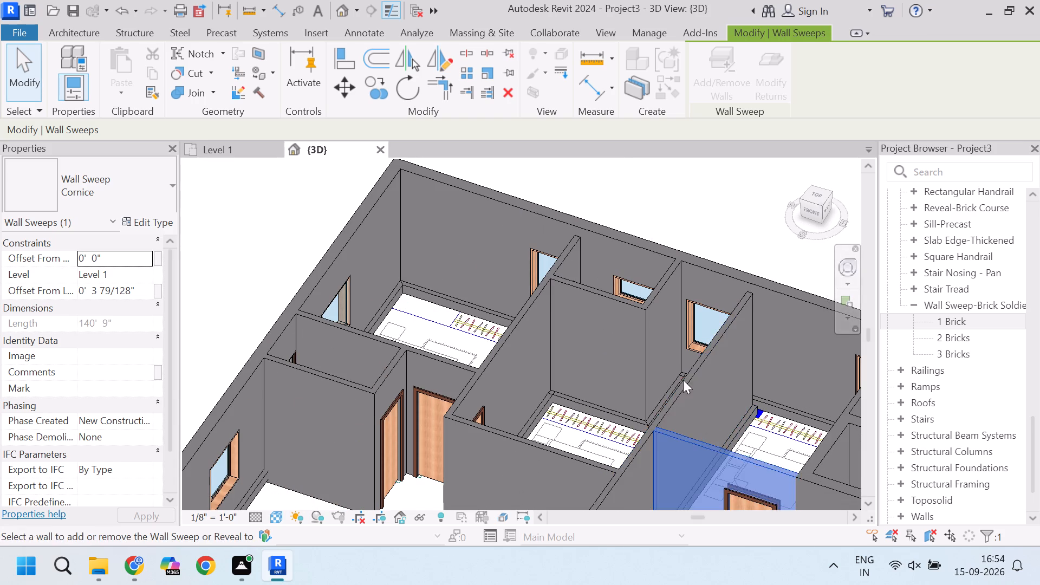
Extend the Cornice sweep onto the Pooja room partition that faces the Hall.
scroll(660, 338, "down", 6)
scroll(615, 440, "up", 7)
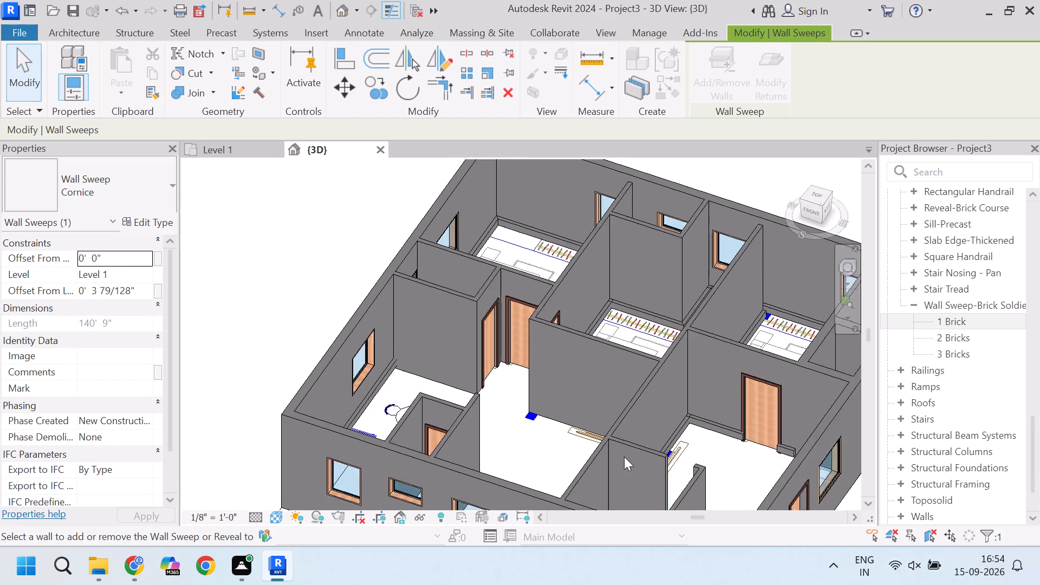
scroll(680, 315, "down", 5)
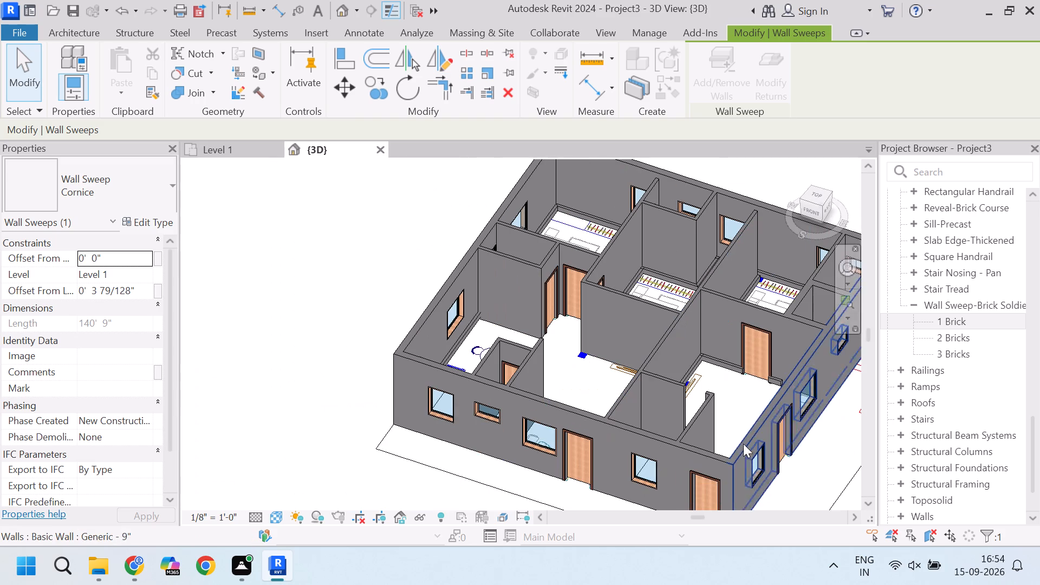
left_click_drag(811, 203, 749, 242)
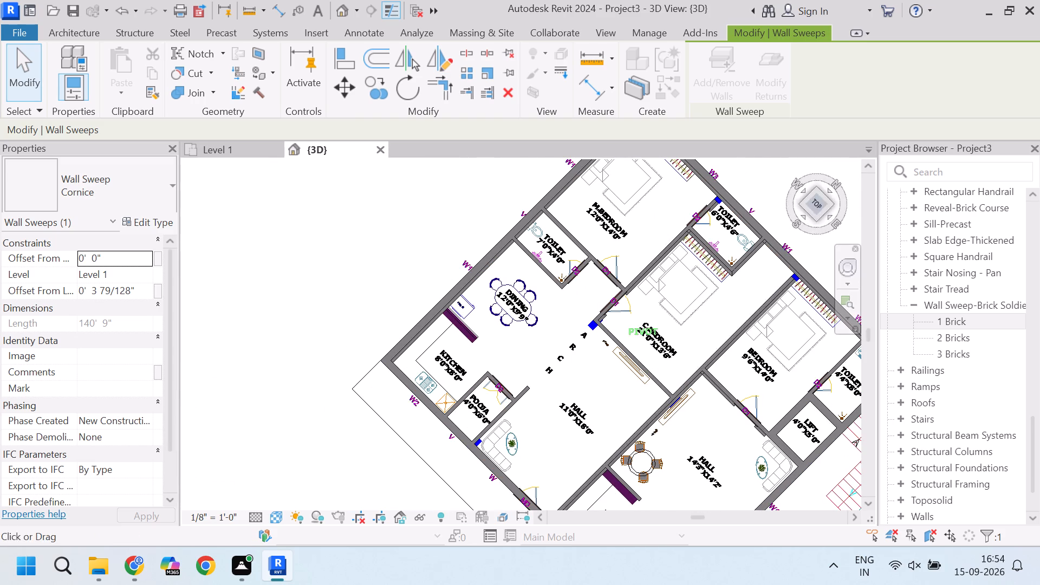
scroll(463, 368, "up", 2)
left_click_drag(814, 211, 841, 482)
scroll(541, 397, "up", 4)
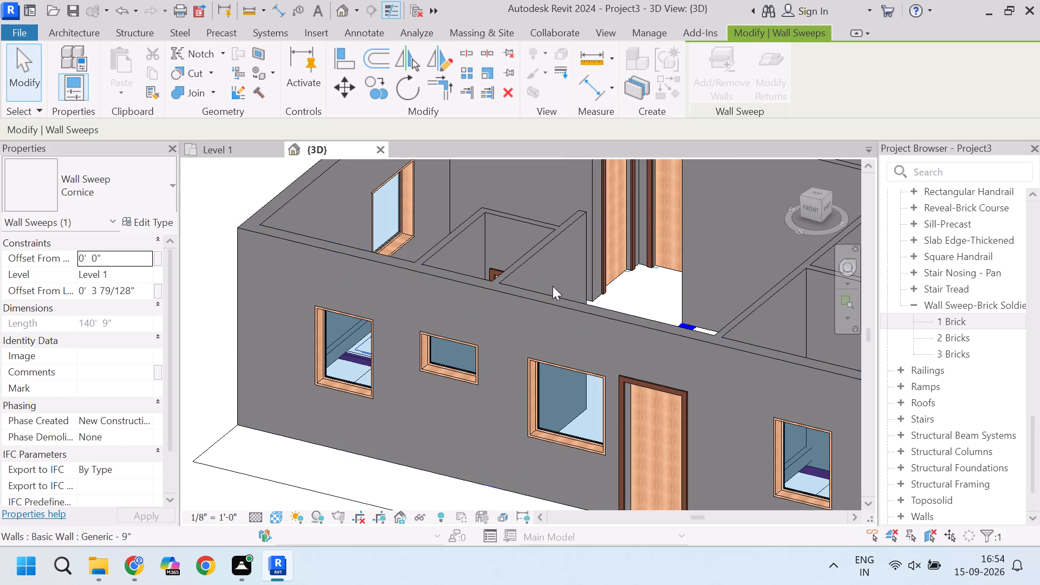
left_click(548, 244)
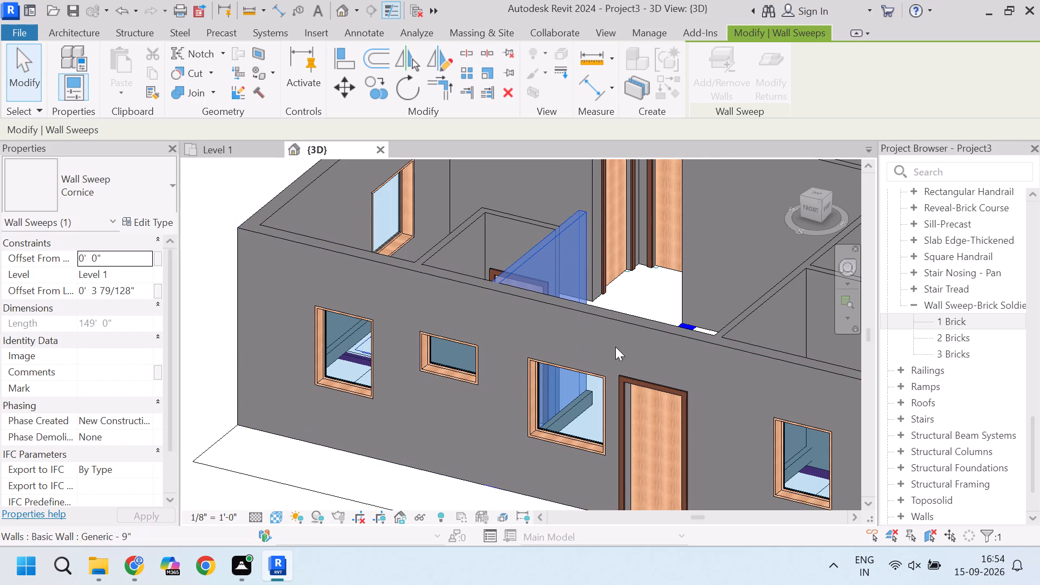
Extend the Cornice sweep onto the front exterior wall and the exterior side wall next to the stairs.
scroll(621, 335, "down", 4)
left_click_drag(820, 205, 746, 241)
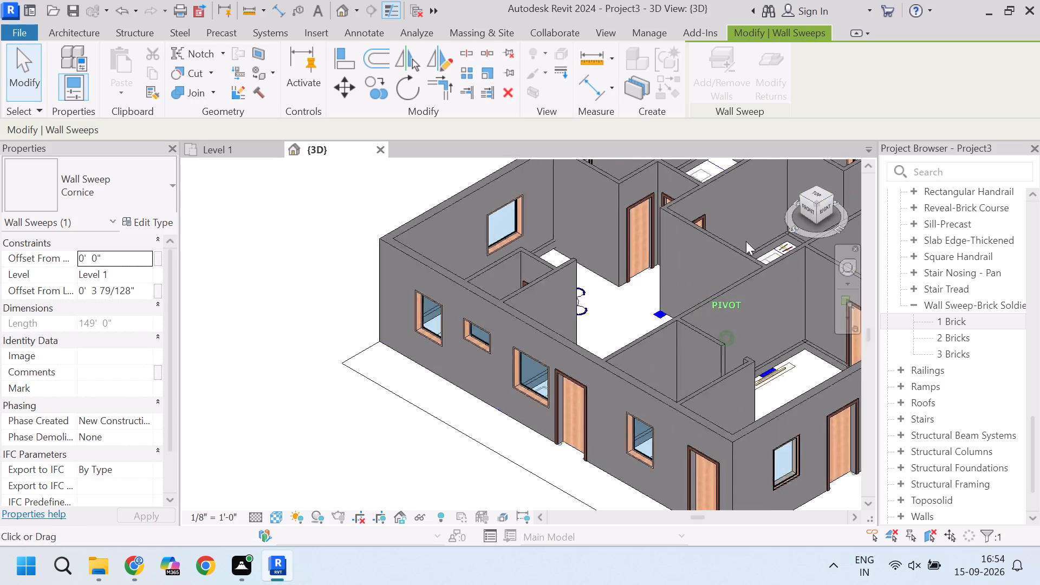
left_click_drag(746, 241, 520, 243)
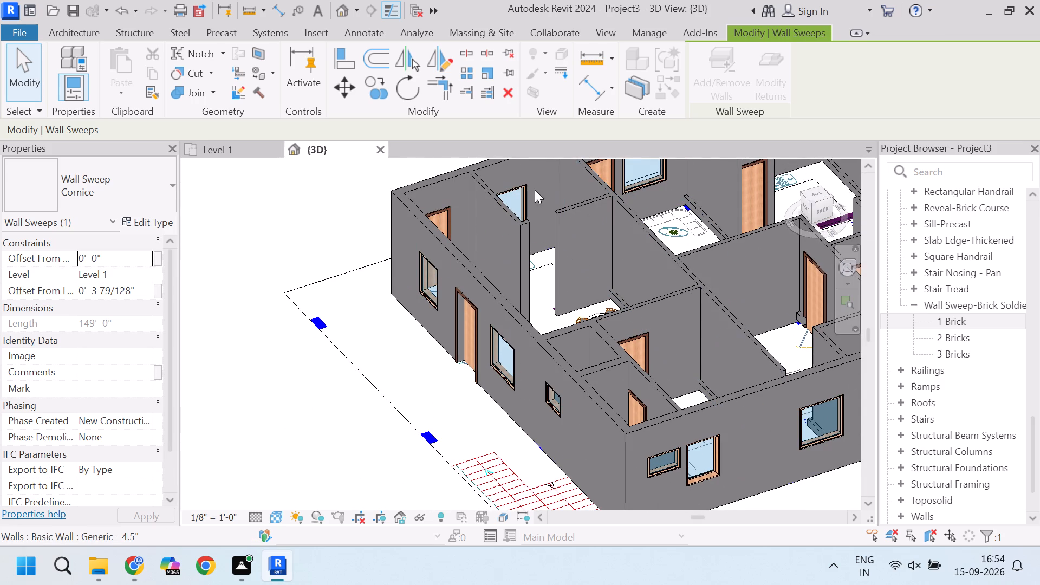
left_click(489, 162)
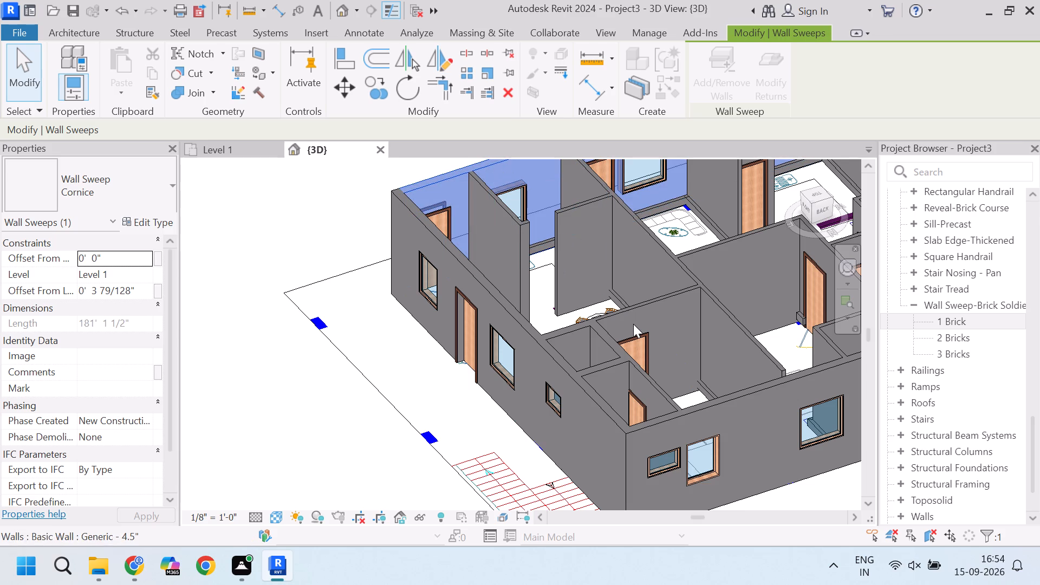
scroll(496, 359, "down", 3)
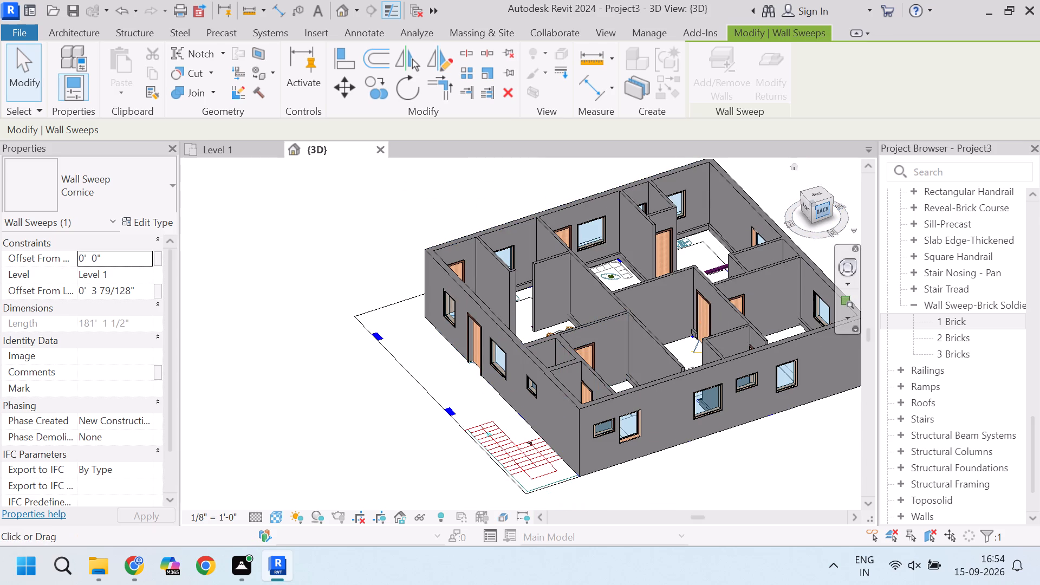
left_click_drag(825, 210, 613, 217)
scroll(792, 211, "up", 3)
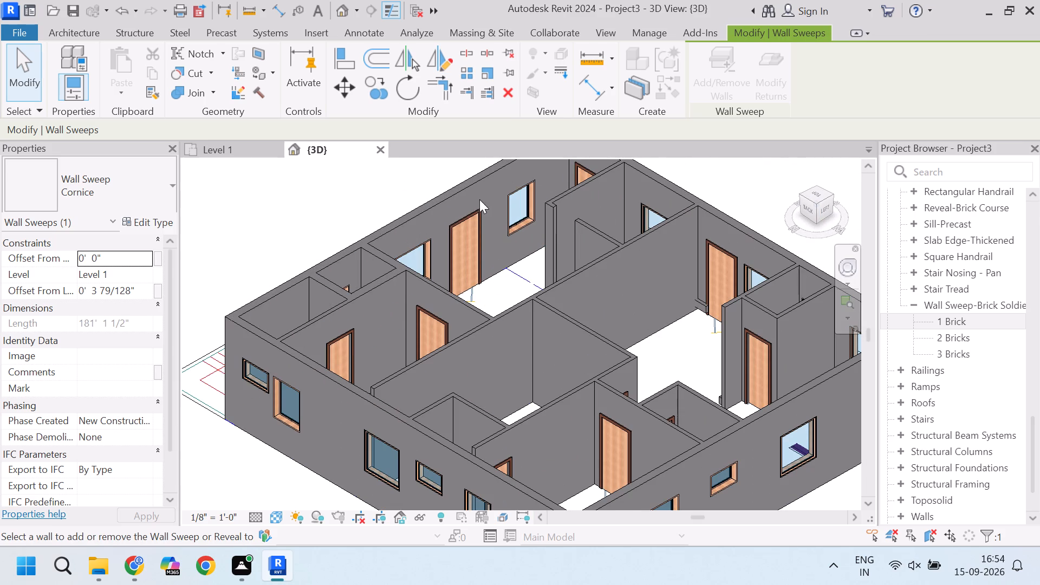
left_click(476, 181)
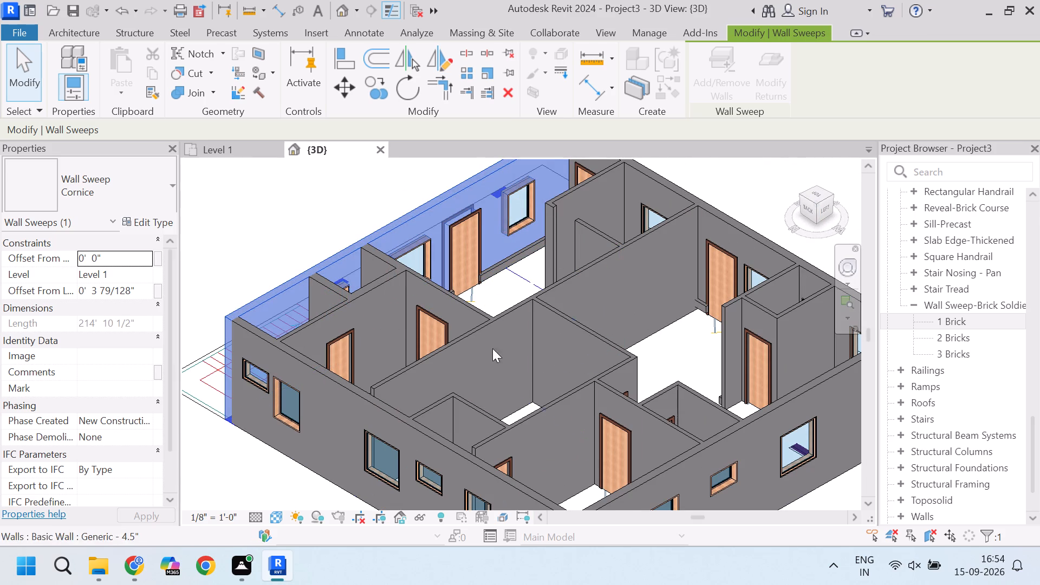
Try the Cornice sweep on the M.Bedroom–C.Bedroom partition and extend it onto the M.Bedroom door wall.
scroll(501, 405, "down", 3)
scroll(581, 477, "up", 7)
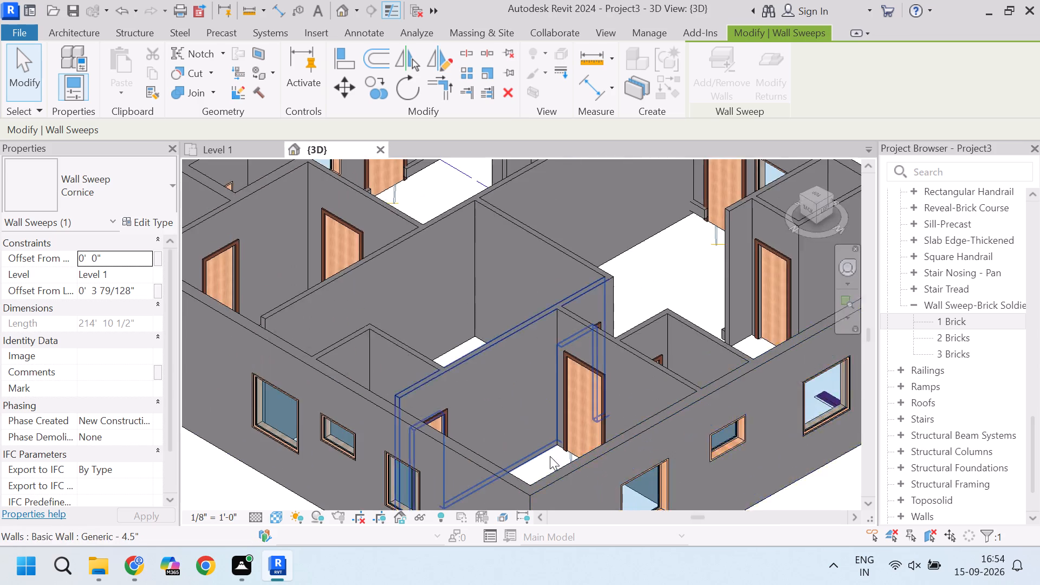
scroll(550, 456, "up", 2)
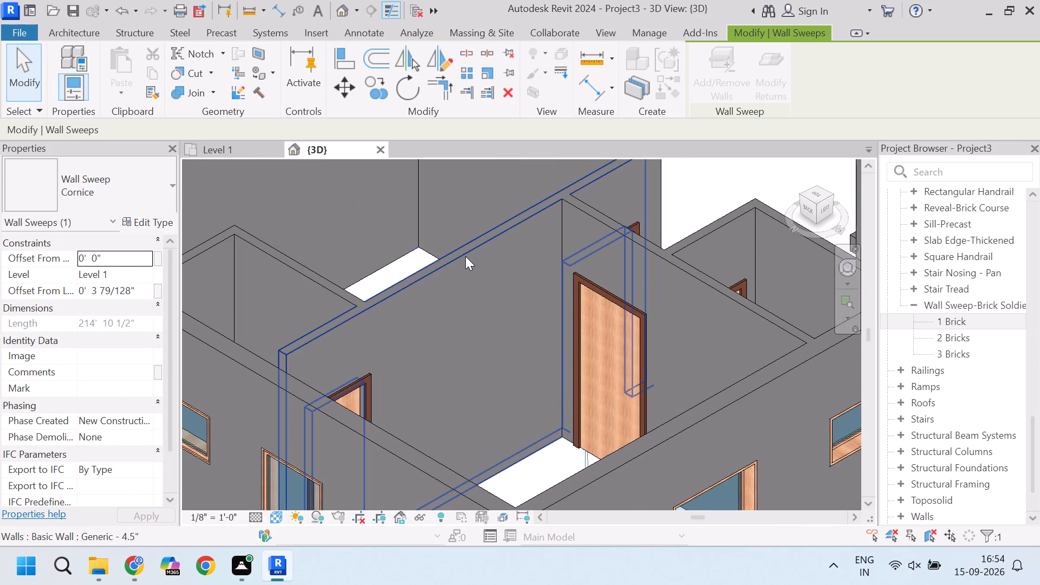
left_click(465, 256)
left_click(744, 304)
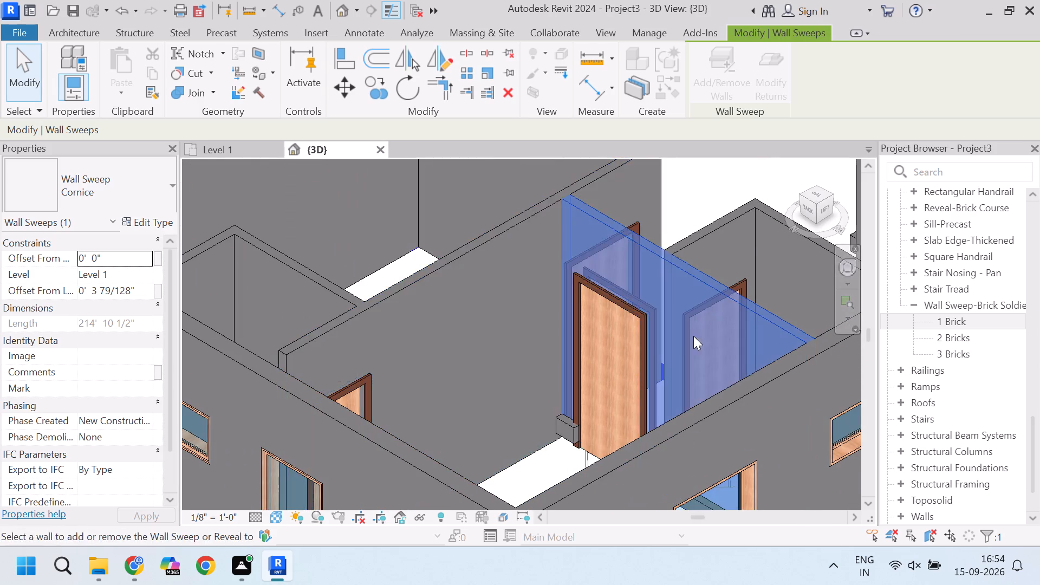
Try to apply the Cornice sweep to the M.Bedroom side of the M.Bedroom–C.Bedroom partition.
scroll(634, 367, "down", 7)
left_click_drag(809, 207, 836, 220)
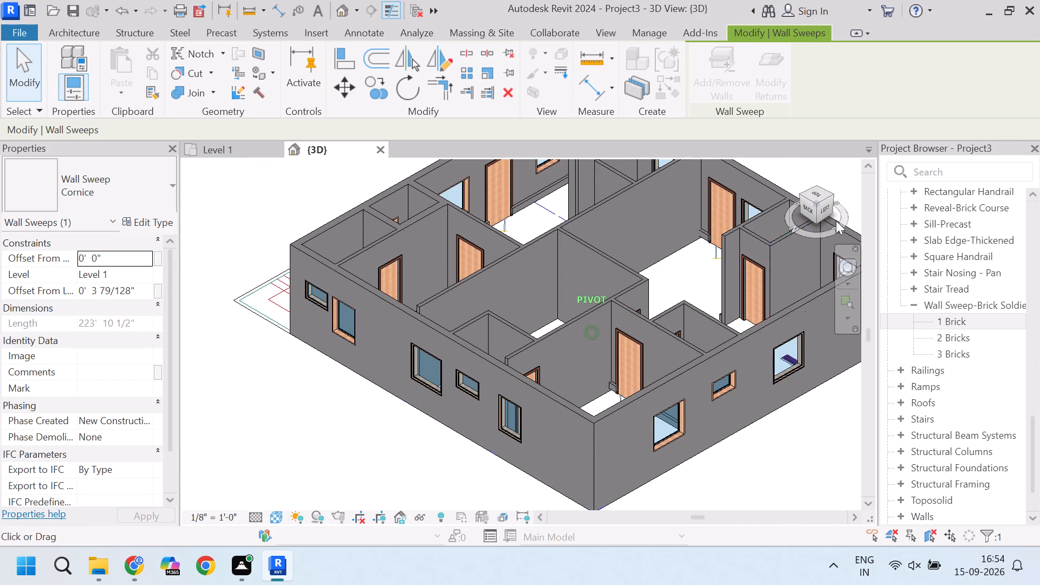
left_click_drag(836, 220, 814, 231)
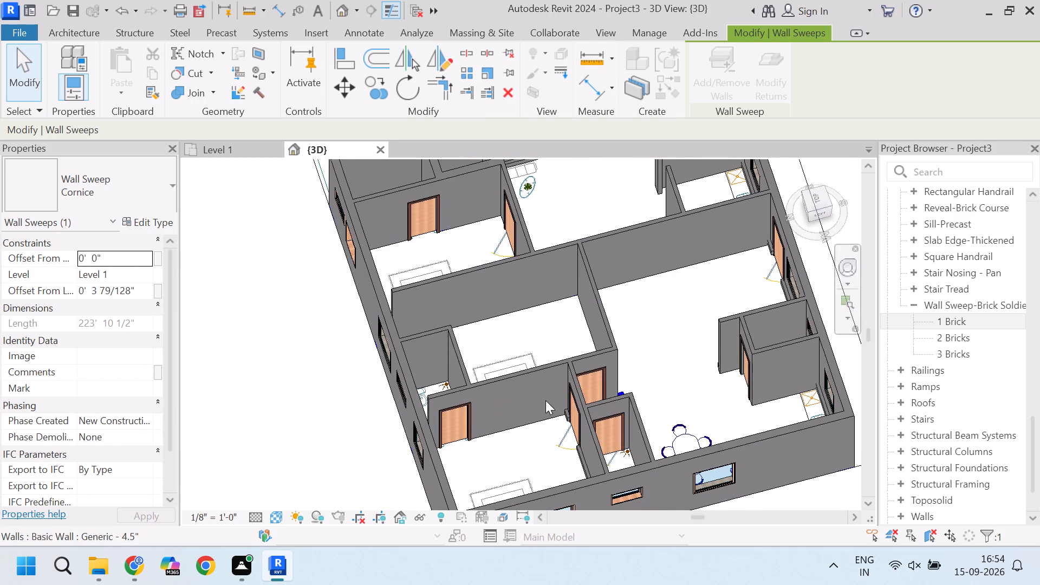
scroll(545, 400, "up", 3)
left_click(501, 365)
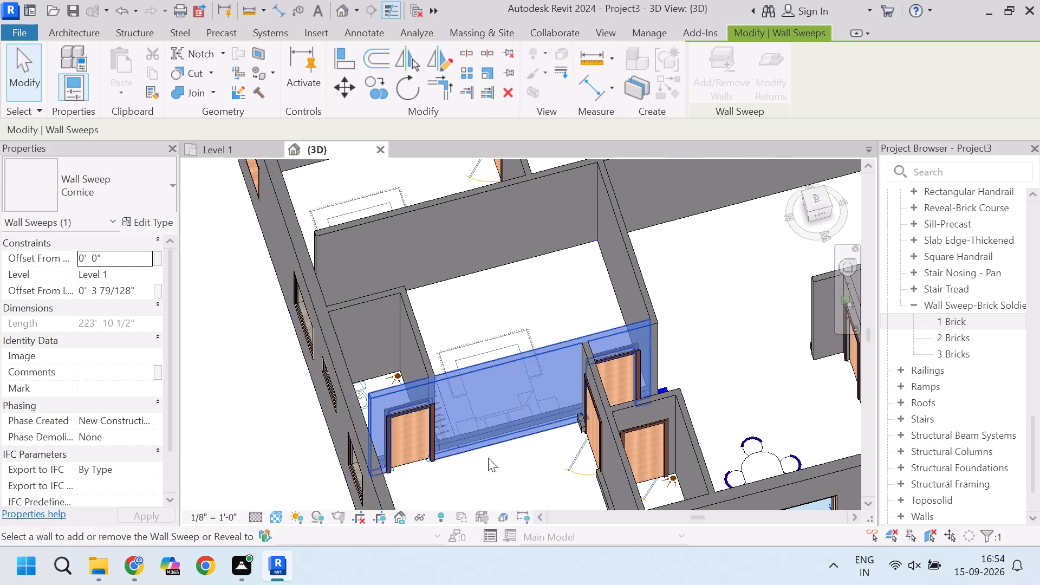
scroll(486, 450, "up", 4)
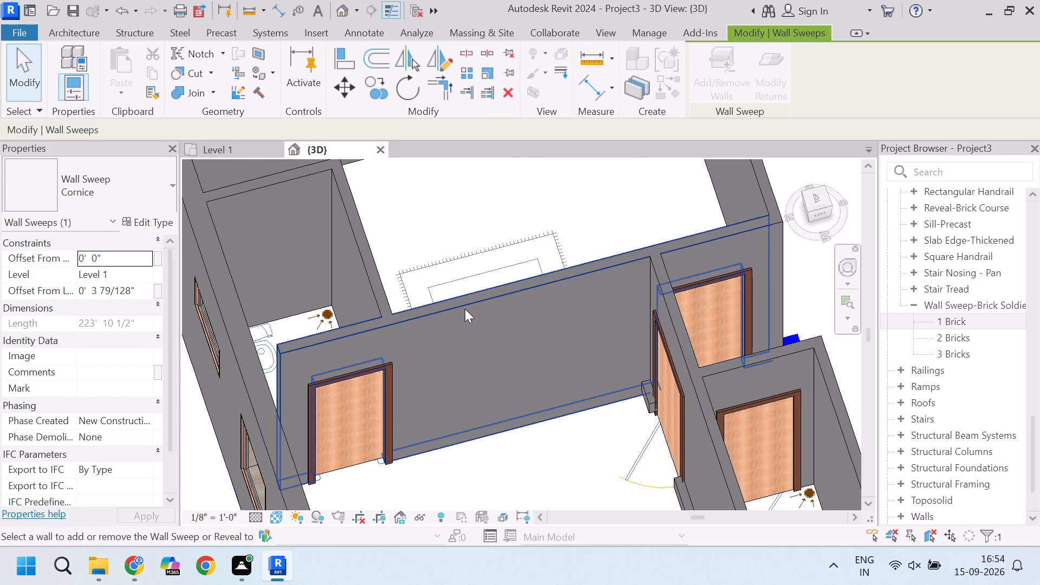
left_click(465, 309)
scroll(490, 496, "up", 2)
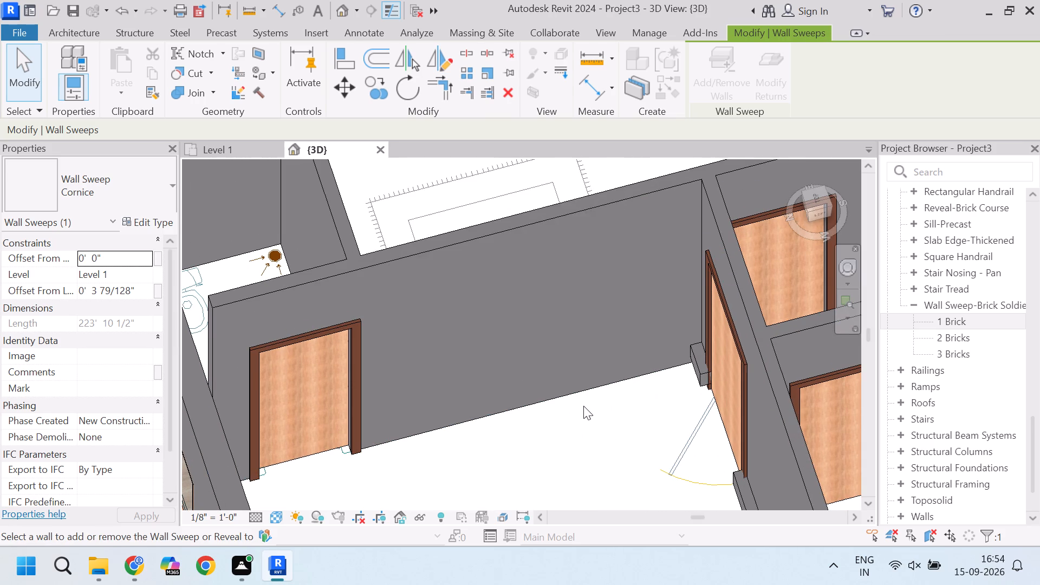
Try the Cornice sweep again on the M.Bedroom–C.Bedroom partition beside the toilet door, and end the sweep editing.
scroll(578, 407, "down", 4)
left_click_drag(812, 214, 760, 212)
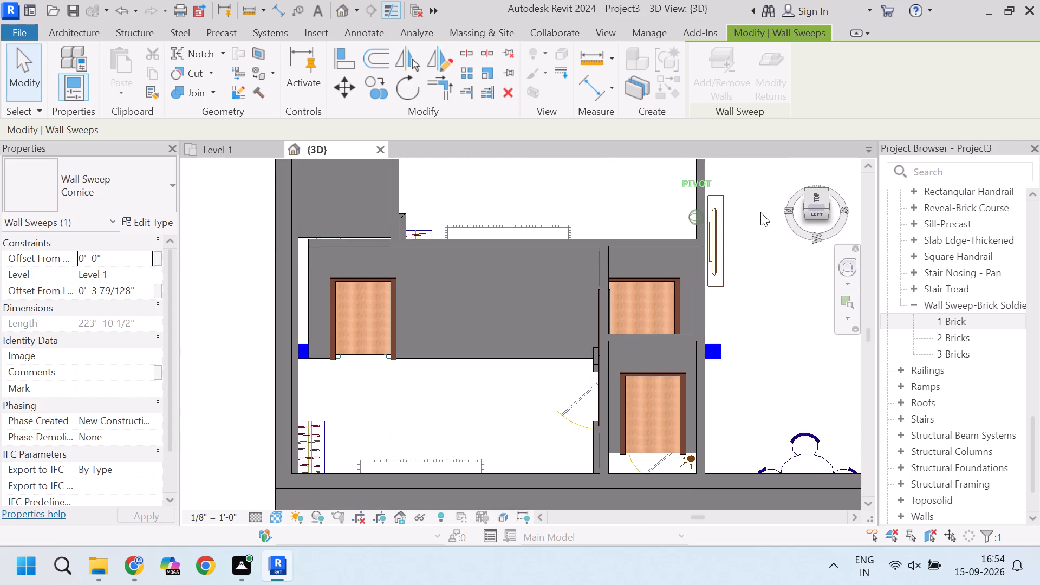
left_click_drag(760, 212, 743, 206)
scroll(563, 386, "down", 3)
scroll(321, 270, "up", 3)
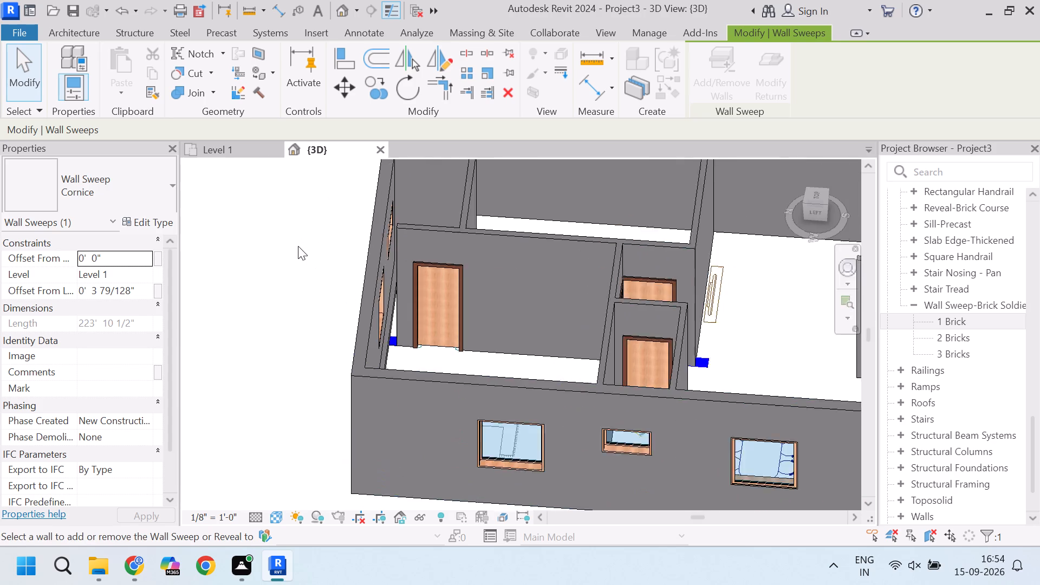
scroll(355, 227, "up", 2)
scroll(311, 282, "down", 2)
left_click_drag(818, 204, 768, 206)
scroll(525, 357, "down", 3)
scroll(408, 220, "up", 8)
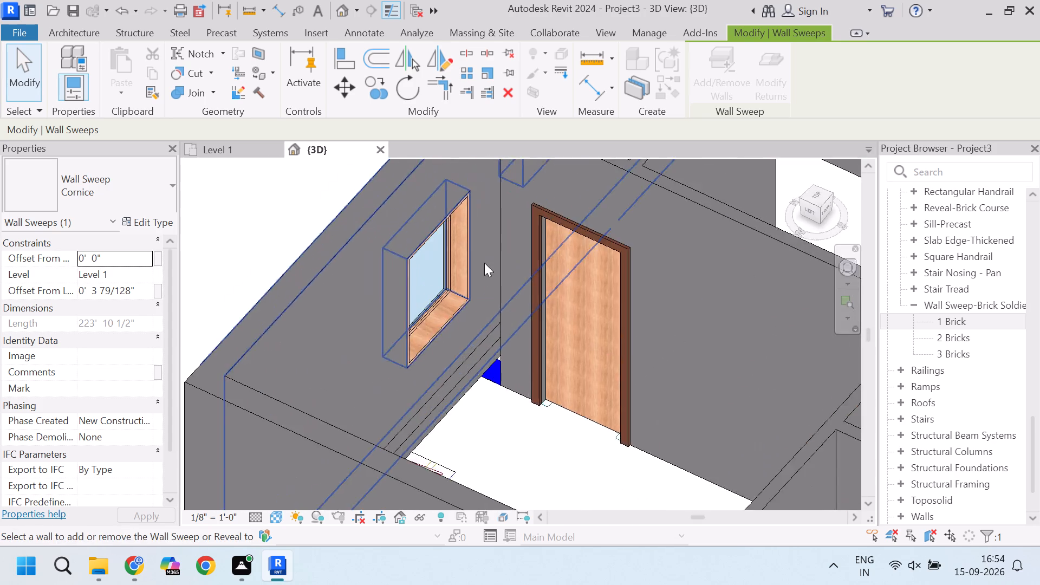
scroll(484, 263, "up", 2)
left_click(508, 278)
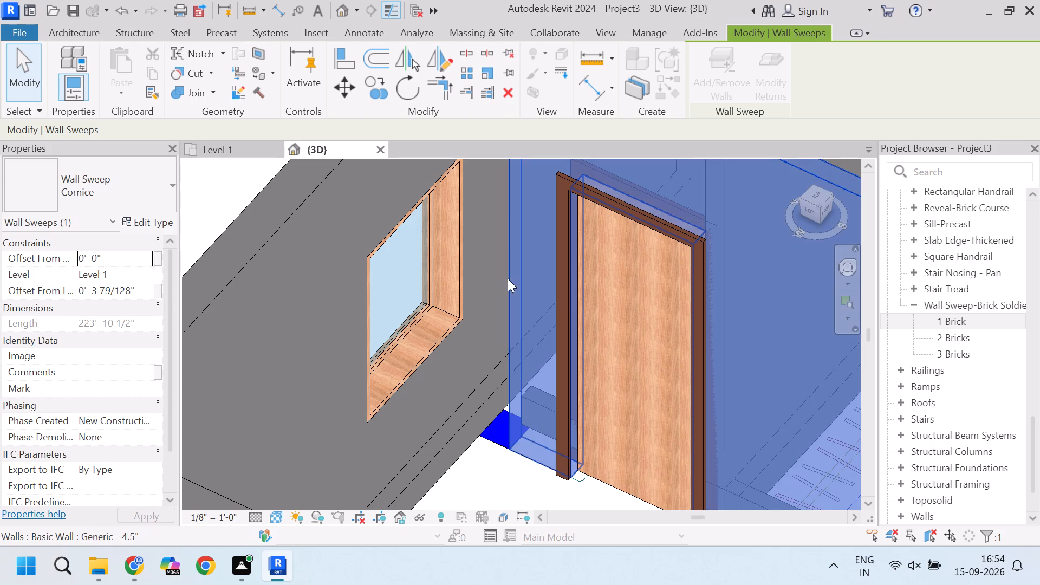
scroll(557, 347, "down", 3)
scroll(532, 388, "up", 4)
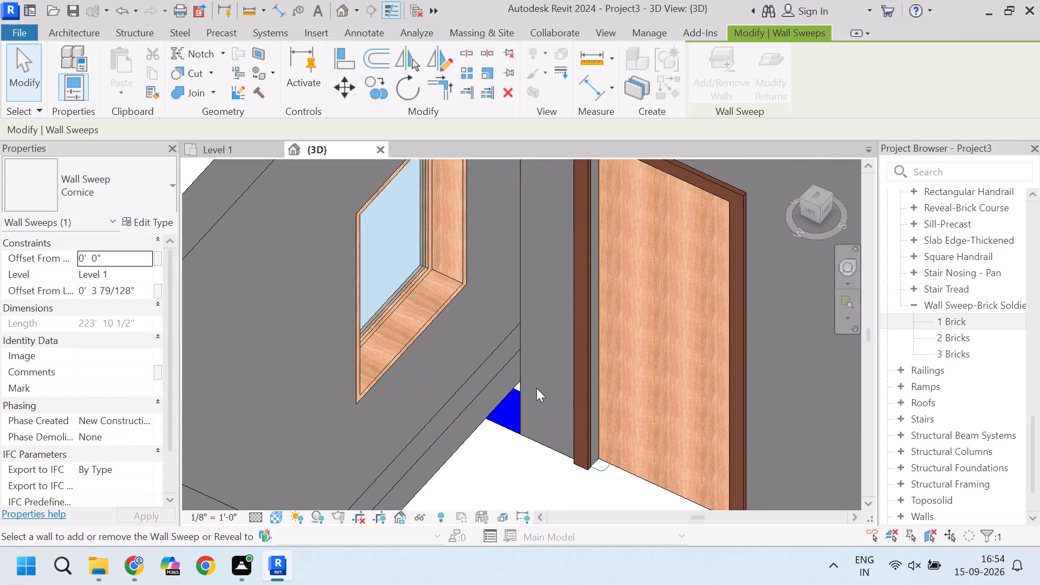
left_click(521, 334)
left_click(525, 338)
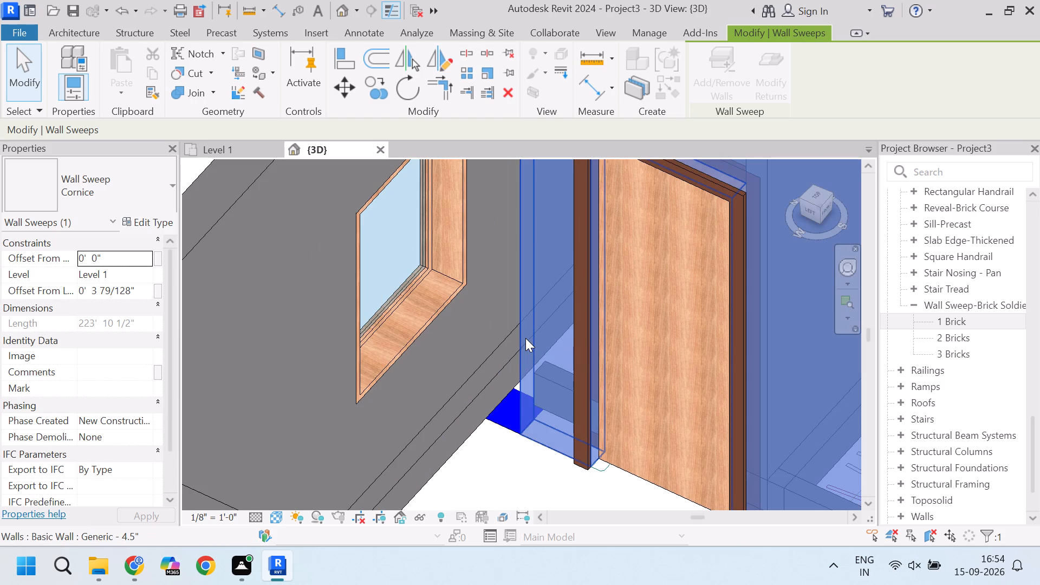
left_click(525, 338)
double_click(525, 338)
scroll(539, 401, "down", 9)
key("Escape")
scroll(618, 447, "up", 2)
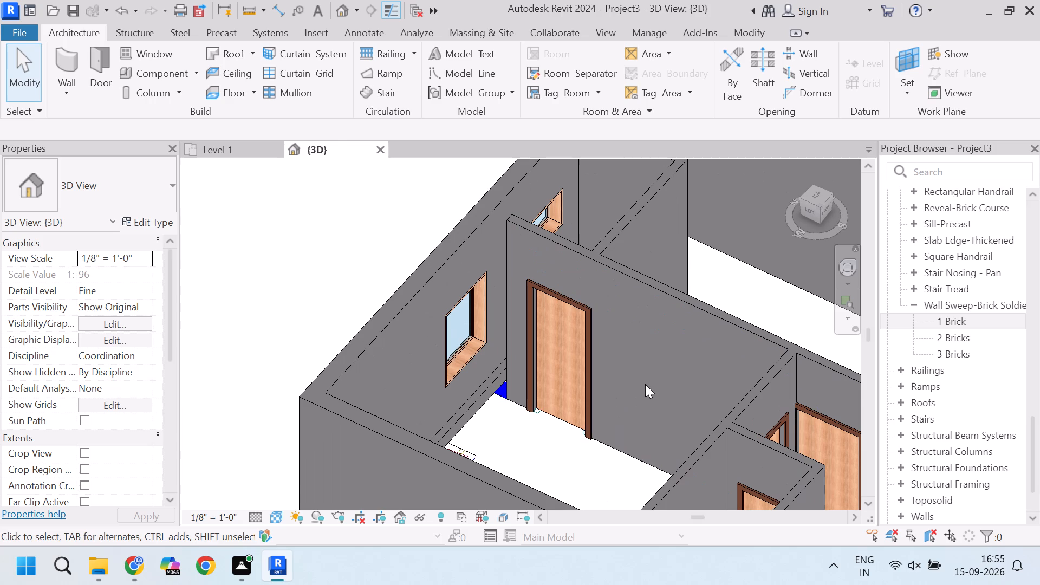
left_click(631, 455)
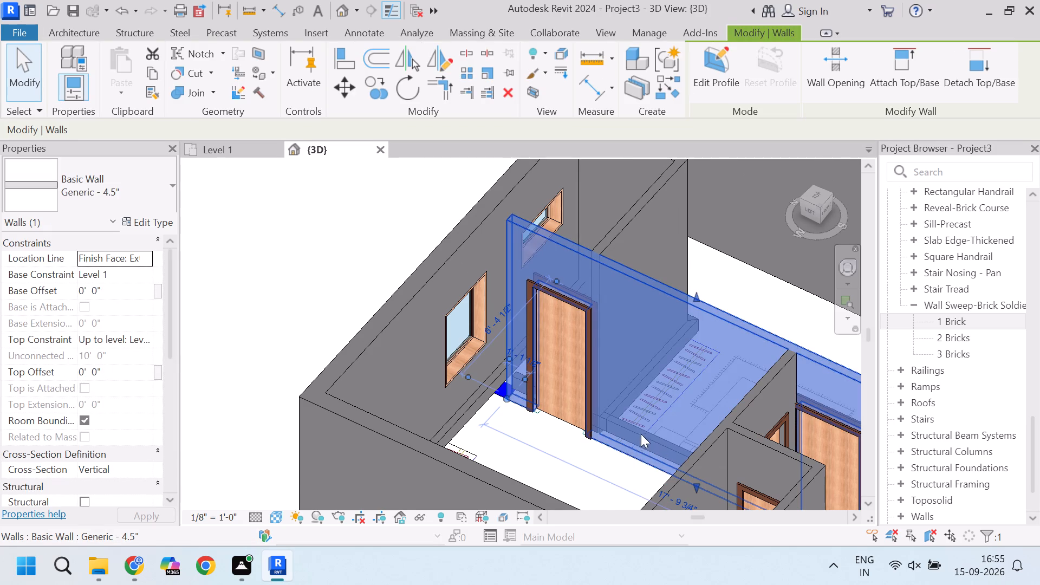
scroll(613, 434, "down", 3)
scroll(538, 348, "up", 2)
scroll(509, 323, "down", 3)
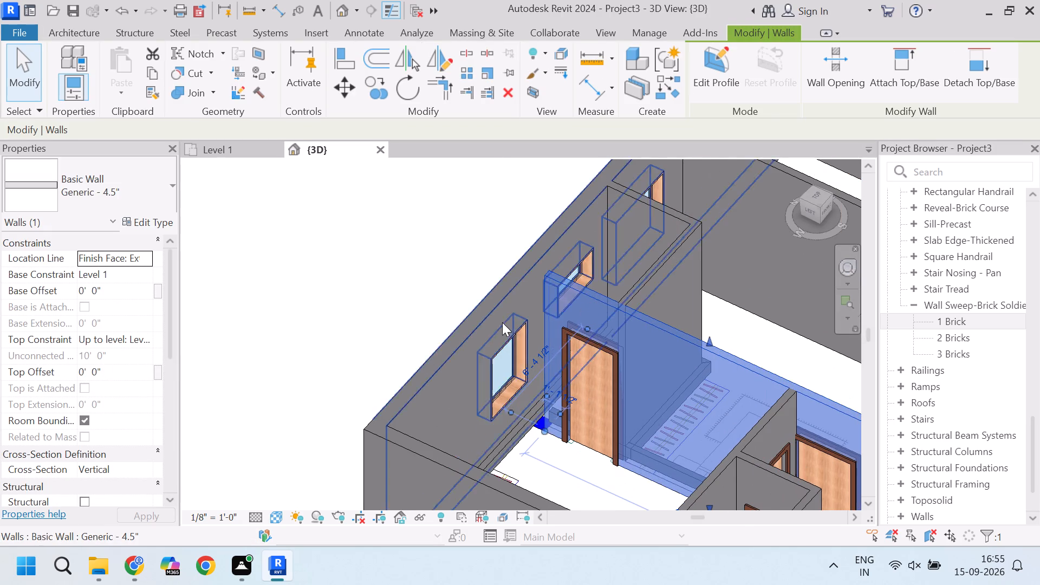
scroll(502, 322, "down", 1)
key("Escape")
Check the top constraint choices of the M.Bedroom–C.Bedroom partition wall and pick Up to level: Level 2.
scroll(627, 359, "up", 3)
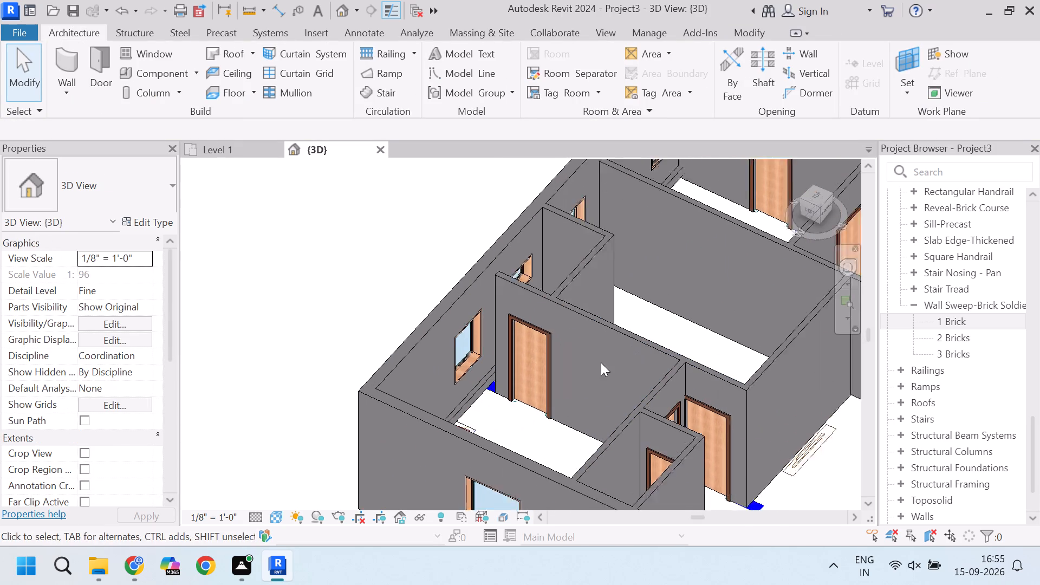
scroll(480, 374, "up", 5)
left_click(477, 361)
scroll(477, 361, "down", 6)
scroll(491, 229, "up", 2)
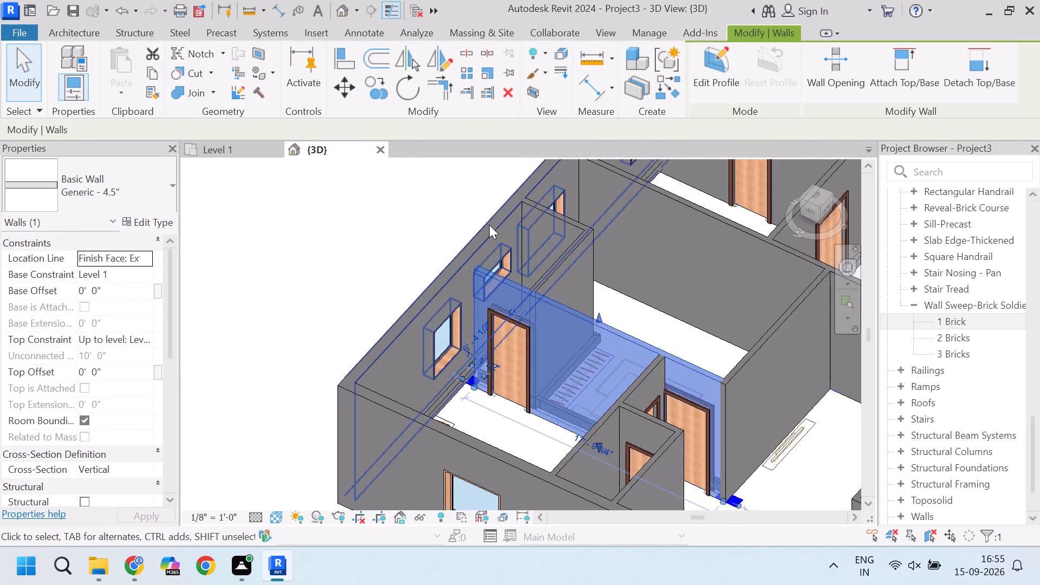
scroll(489, 225, "up", 7)
scroll(469, 322, "down", 11)
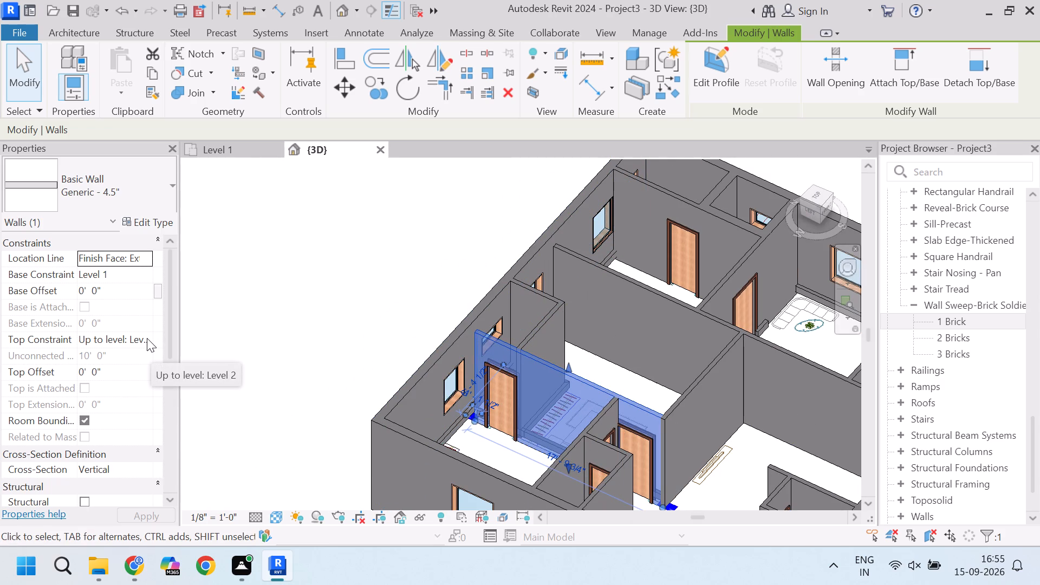
left_click(147, 338)
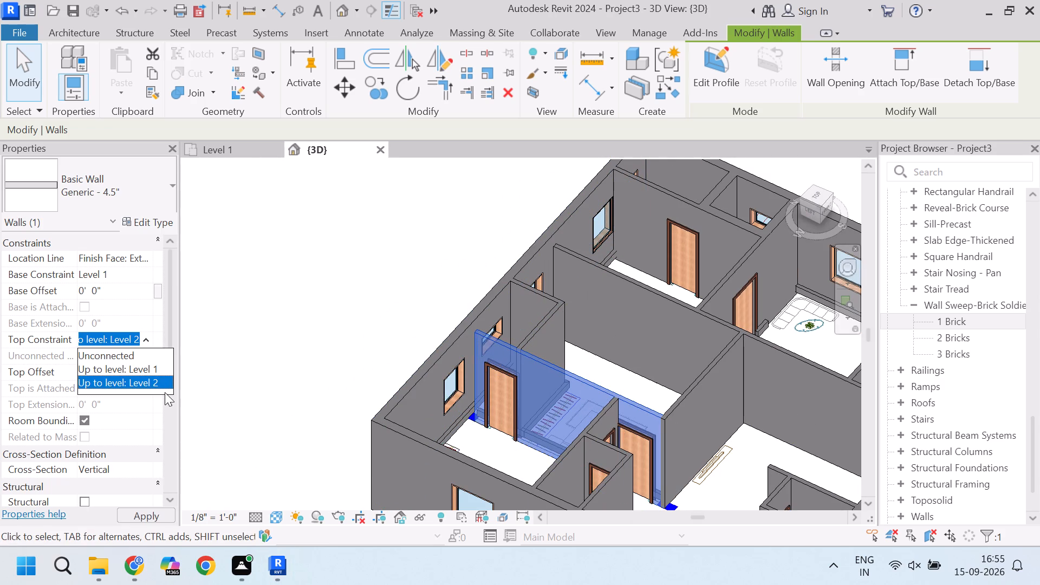
left_click(156, 383)
key("Escape")
Inspect the exterior side wall along M.Bedroom and orbit the model to a straight left-side view.
scroll(570, 280, "up", 3)
scroll(420, 358, "up", 1)
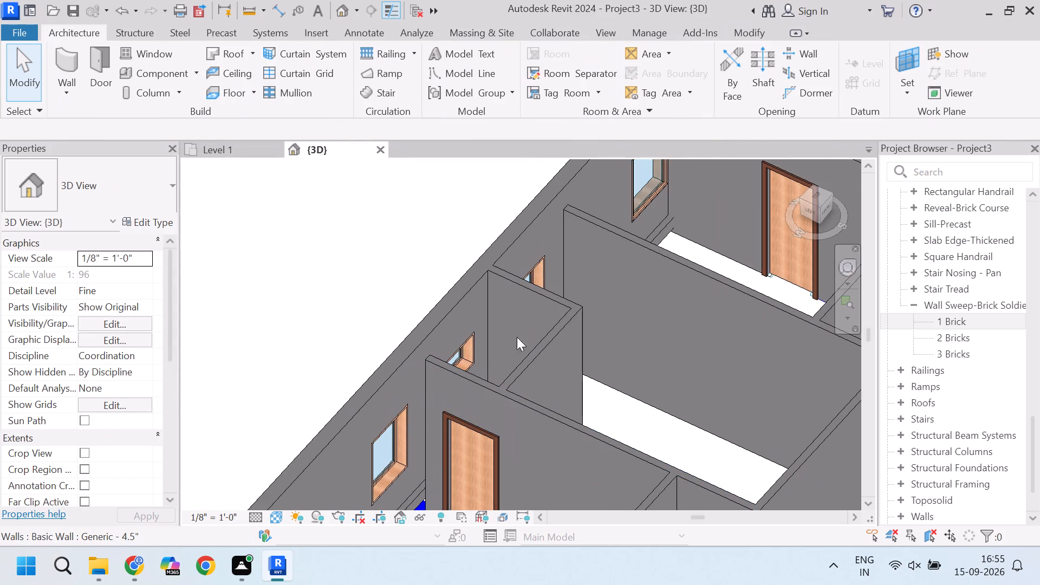
left_click(408, 347)
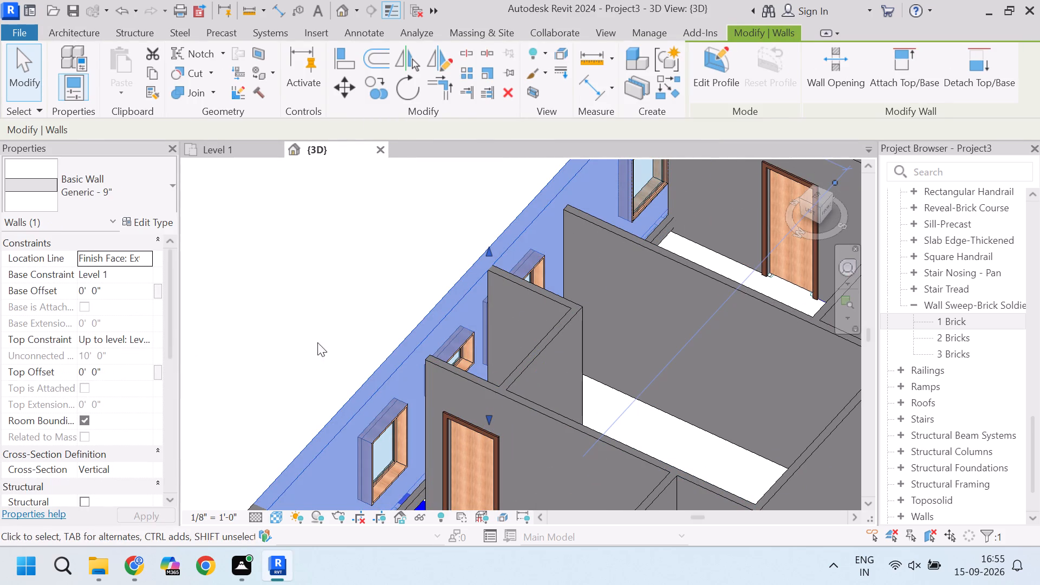
key("Escape")
left_click(350, 301)
scroll(357, 302, "down", 4)
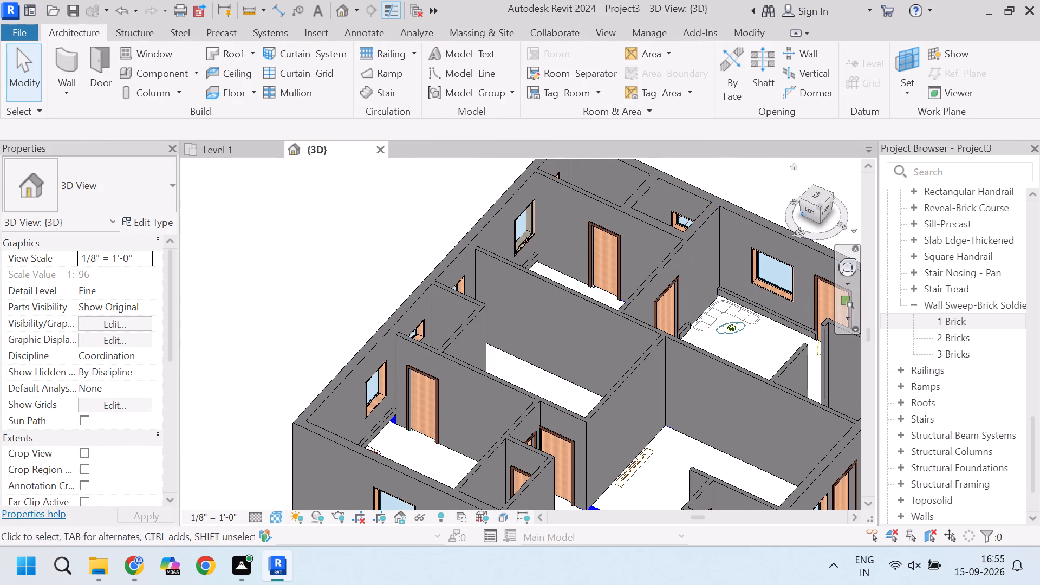
left_click_drag(818, 206, 857, 174)
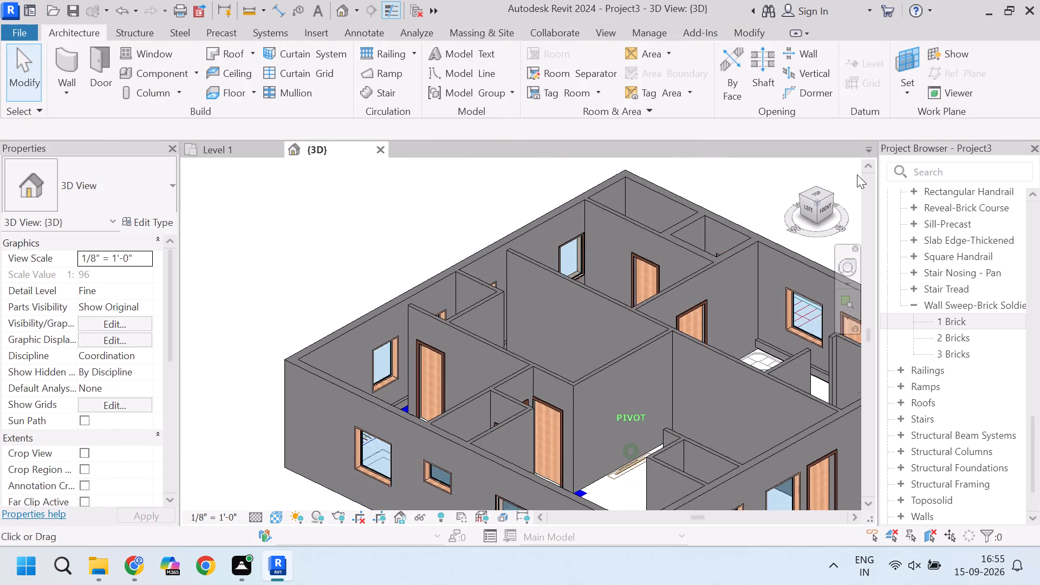
left_click_drag(857, 174, 206, 191)
scroll(425, 324, "up", 7)
scroll(477, 397, "down", 5)
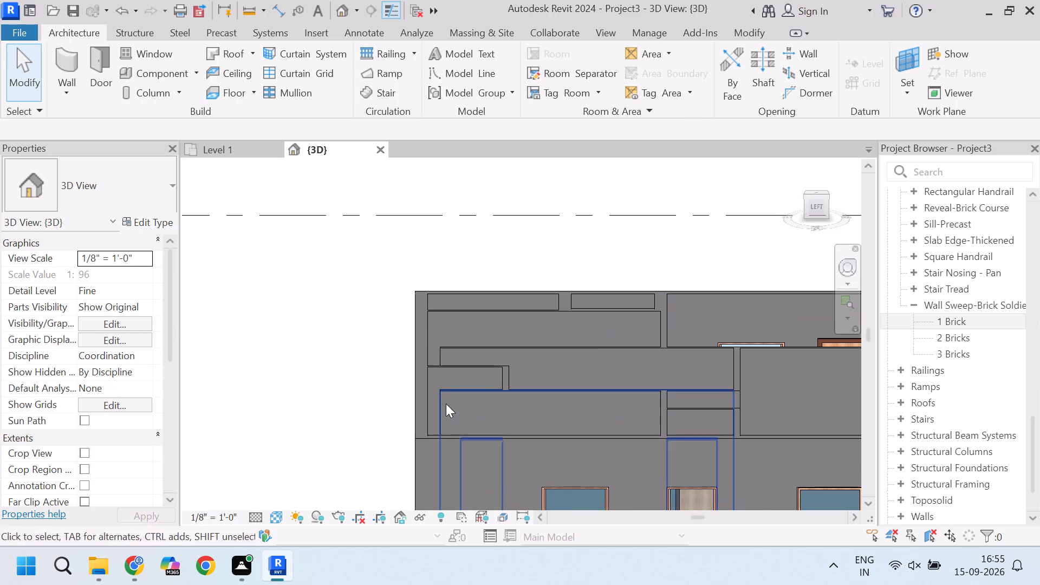
Examine the walls around the M.Bedroom, C.Bedroom, toilet and dining area in the Level 1 floor plan.
left_click(242, 146)
scroll(256, 378, "up", 4)
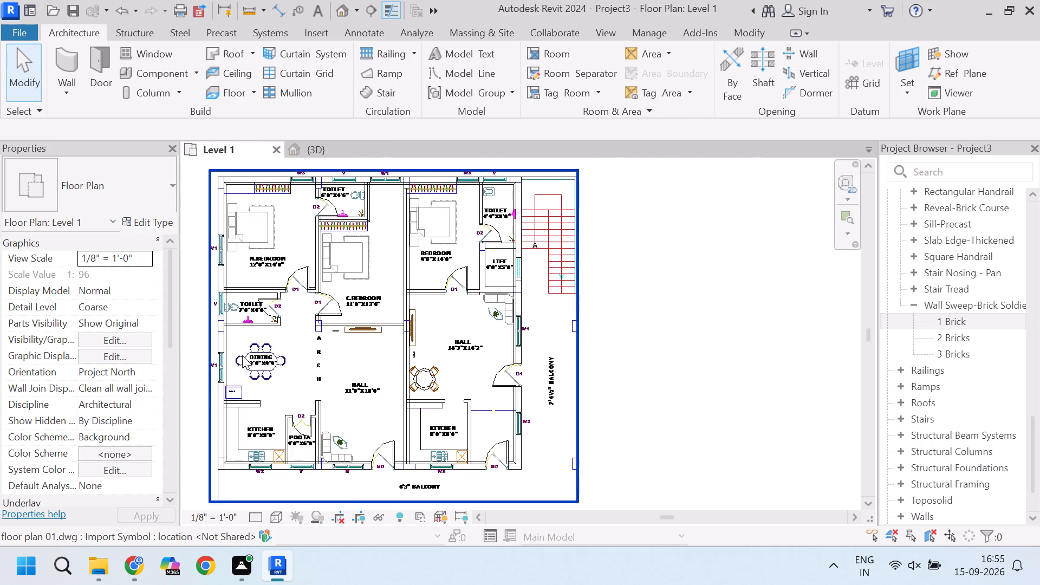
scroll(242, 346, "up", 3)
scroll(242, 460, "up", 3)
scroll(441, 400, "down", 4)
scroll(306, 287, "up", 4)
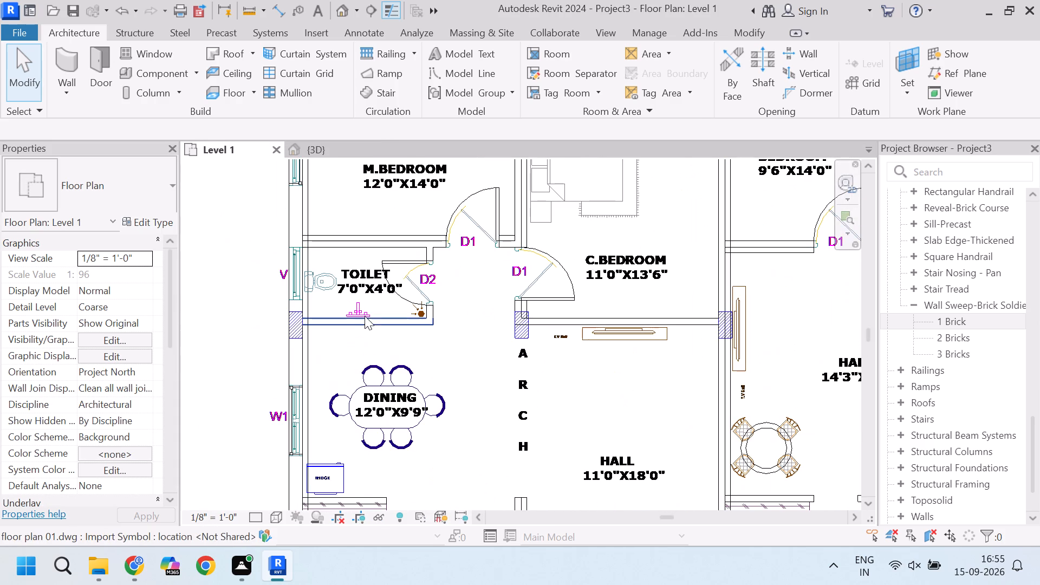
scroll(409, 414, "down", 3)
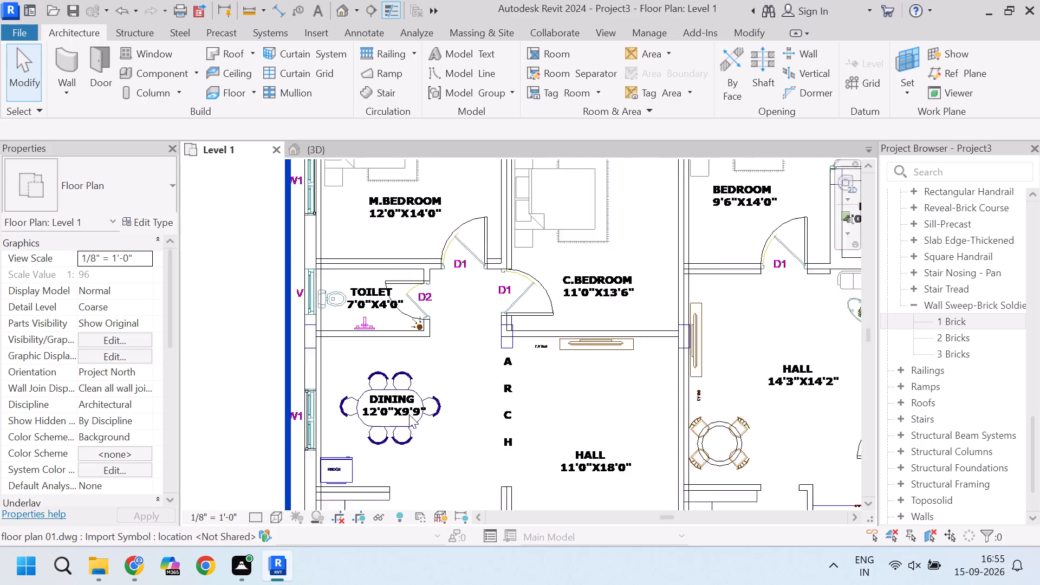
scroll(409, 414, "down", 1)
scroll(372, 472, "up", 3)
scroll(402, 323, "down", 6)
scroll(393, 416, "up", 2)
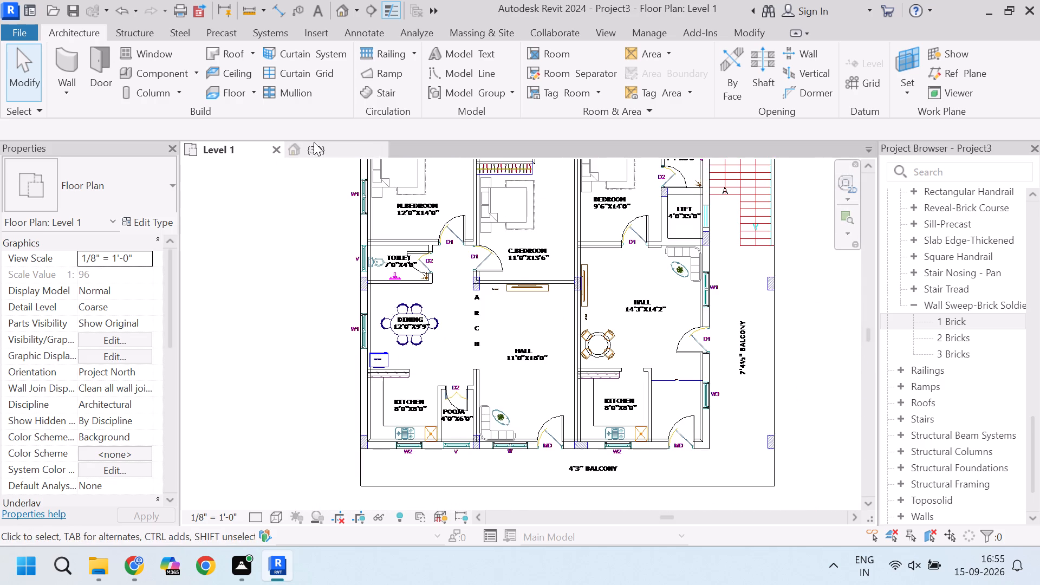
Select the M.Bedroom–C.Bedroom partition in the 3D view and locate it in the Level 1 floor plan.
left_click(314, 142)
scroll(228, 253, "down", 5)
scroll(286, 290, "up", 5)
scroll(352, 305, "up", 2)
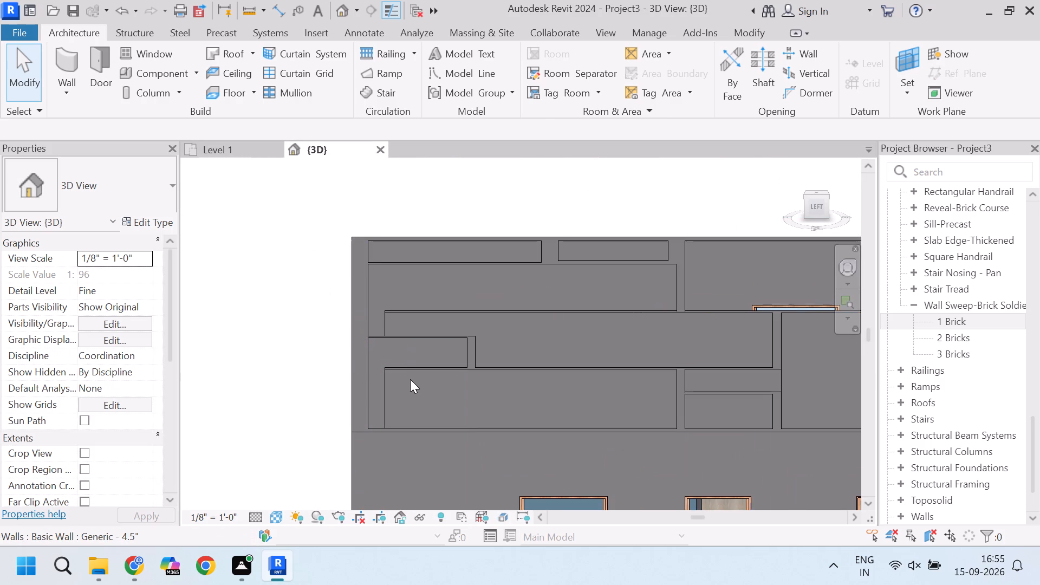
left_click(413, 370)
left_click(209, 155)
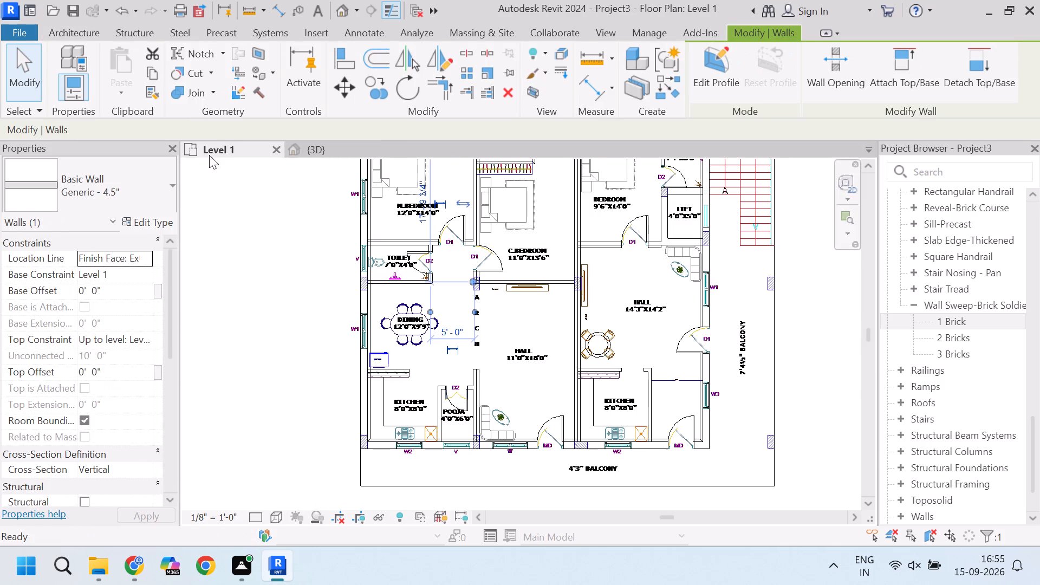
Examine the Cornice sweep and the 4.5" walls around the M.Bedroom, toilet and C.Bedroom doors in the Level 1 floor plan.
scroll(493, 252, "up", 7)
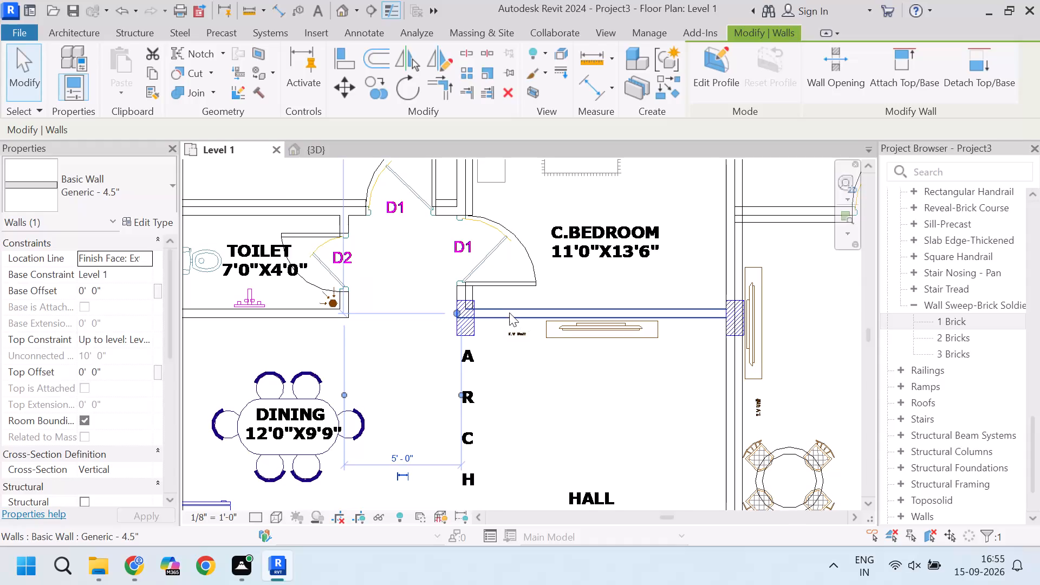
scroll(424, 314, "down", 2)
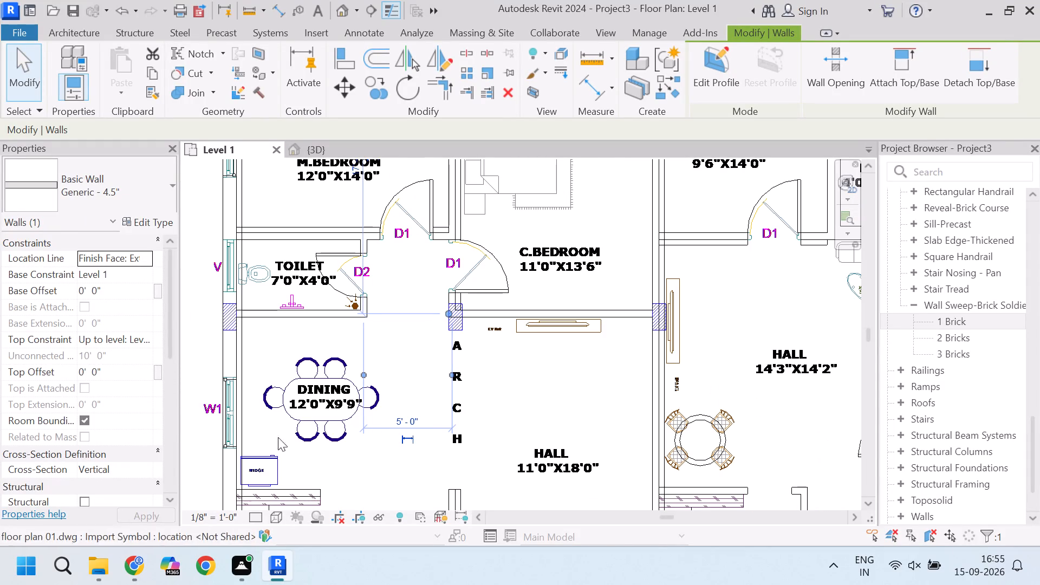
scroll(359, 237, "up", 3)
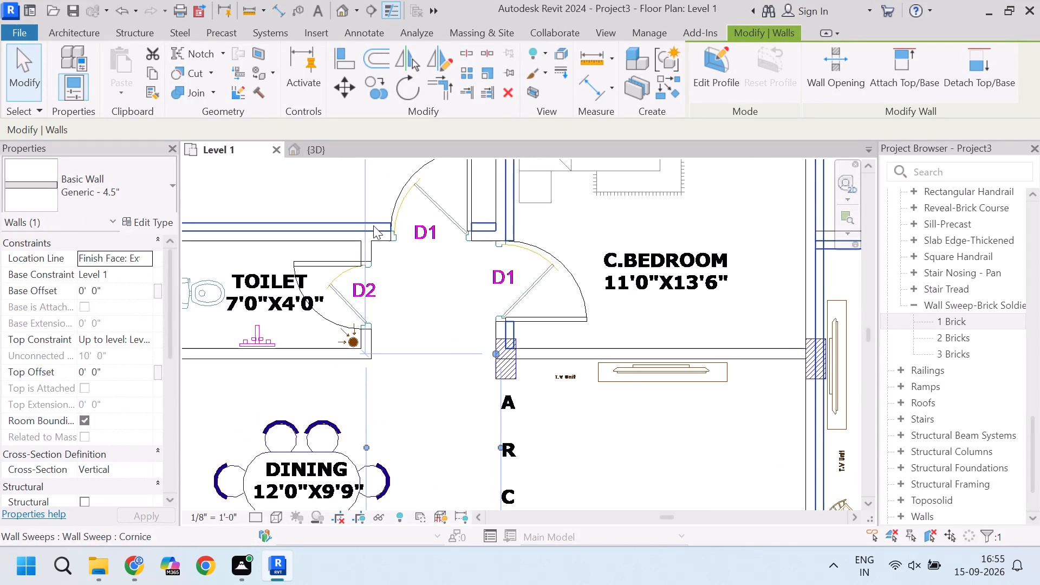
scroll(376, 234, "up", 3)
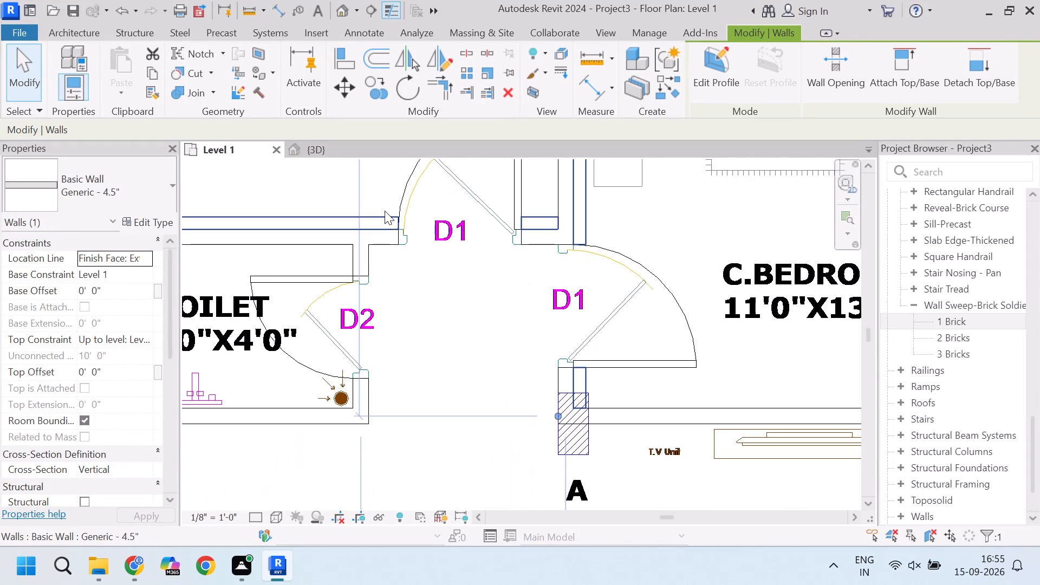
scroll(394, 259, "down", 5)
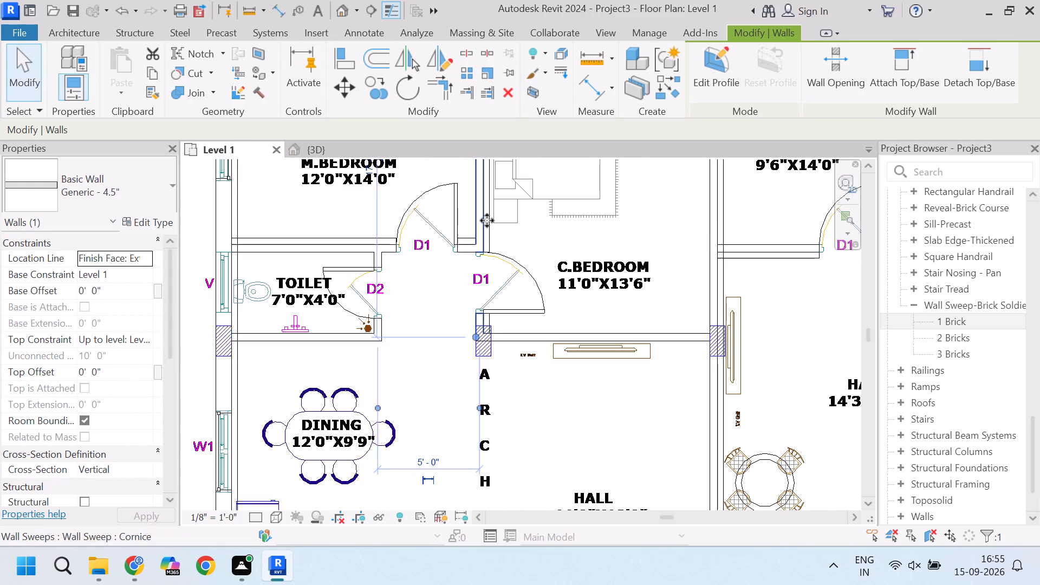
scroll(487, 220, "up", 4)
left_click(491, 261)
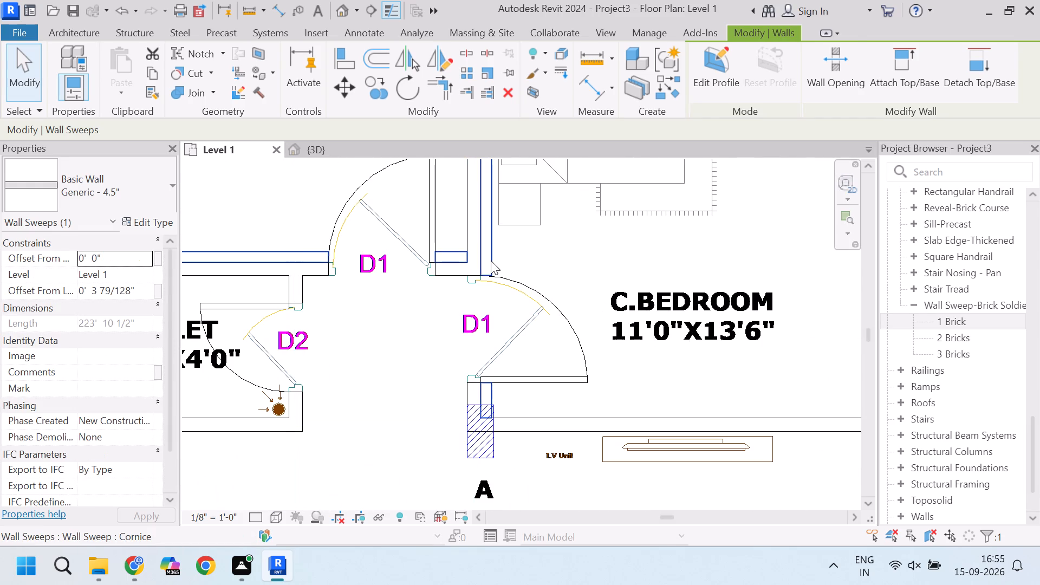
scroll(491, 261, "down", 4)
scroll(382, 336, "down", 4)
scroll(429, 255, "up", 3)
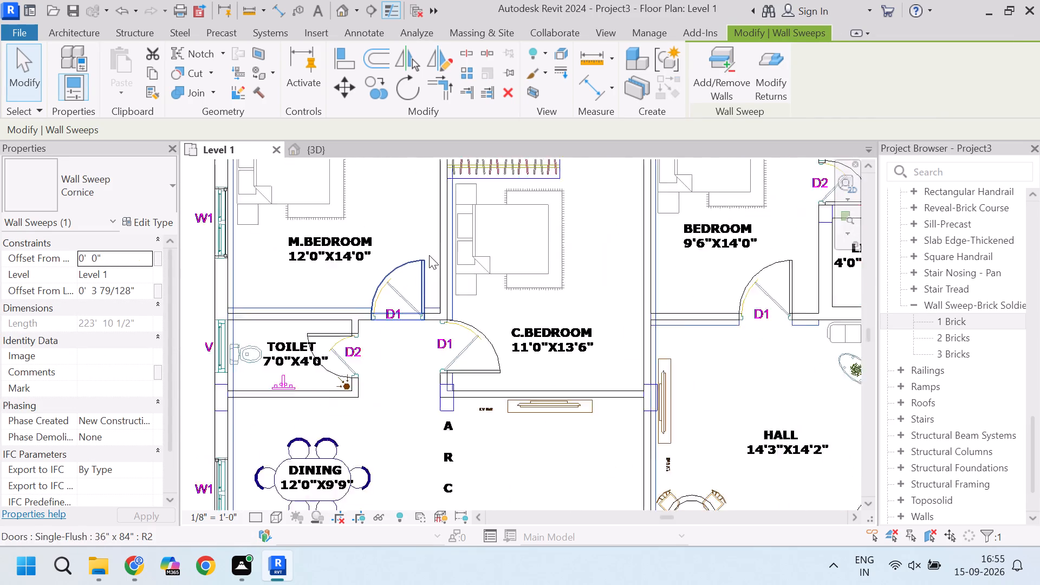
scroll(429, 255, "up", 5)
left_click(342, 356)
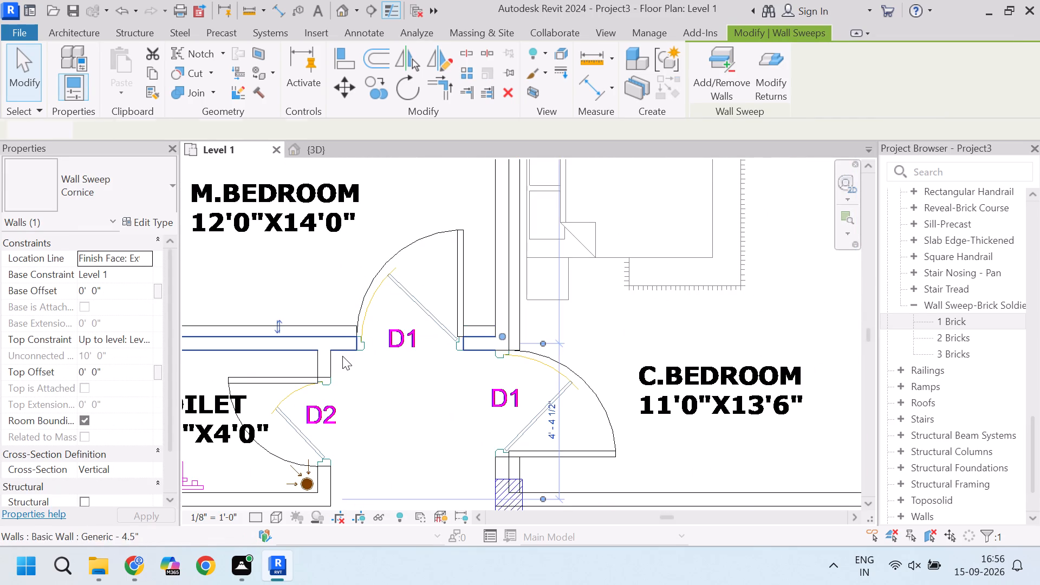
scroll(343, 356, "down", 15)
scroll(339, 269, "up", 10)
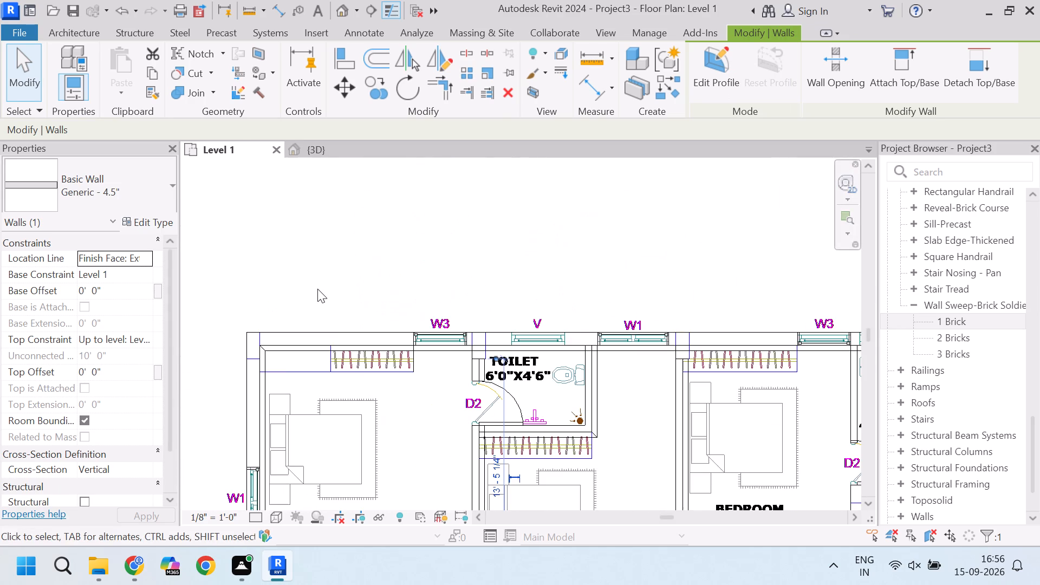
scroll(239, 365, "up", 3)
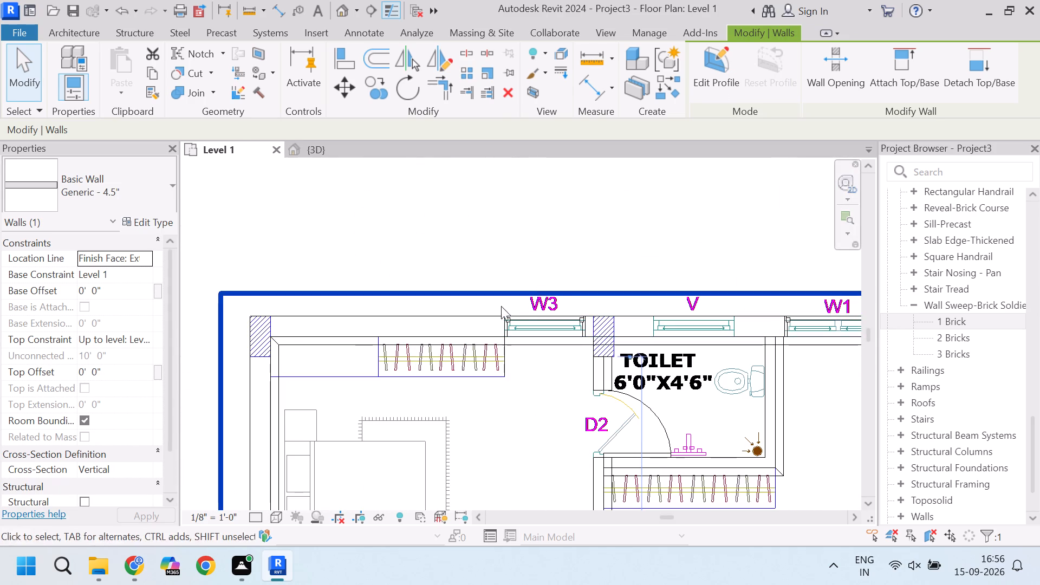
scroll(407, 303, "down", 4)
Inspect the interior walls in the 3D view, orbiting from the left side to a straight top view.
left_click(317, 148)
scroll(432, 334, "down", 10)
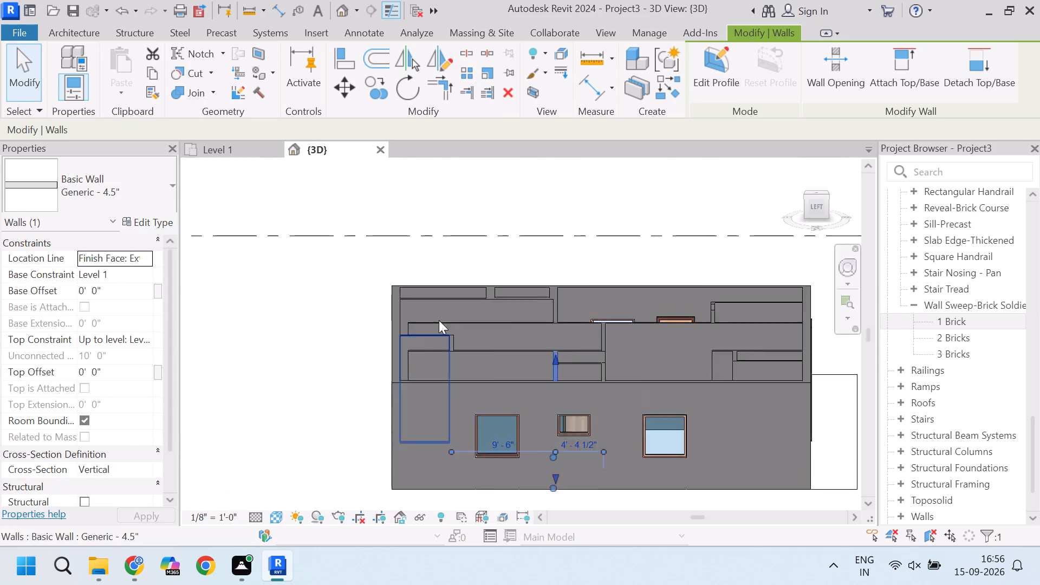
left_click_drag(807, 210, 762, 255)
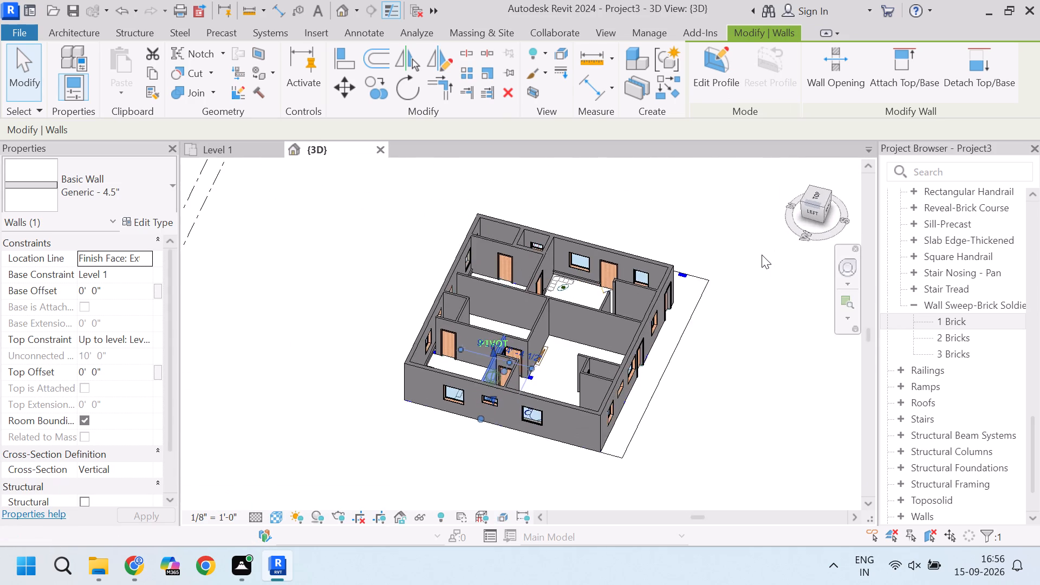
left_click_drag(762, 255, 746, 324)
scroll(544, 131, "up", 3)
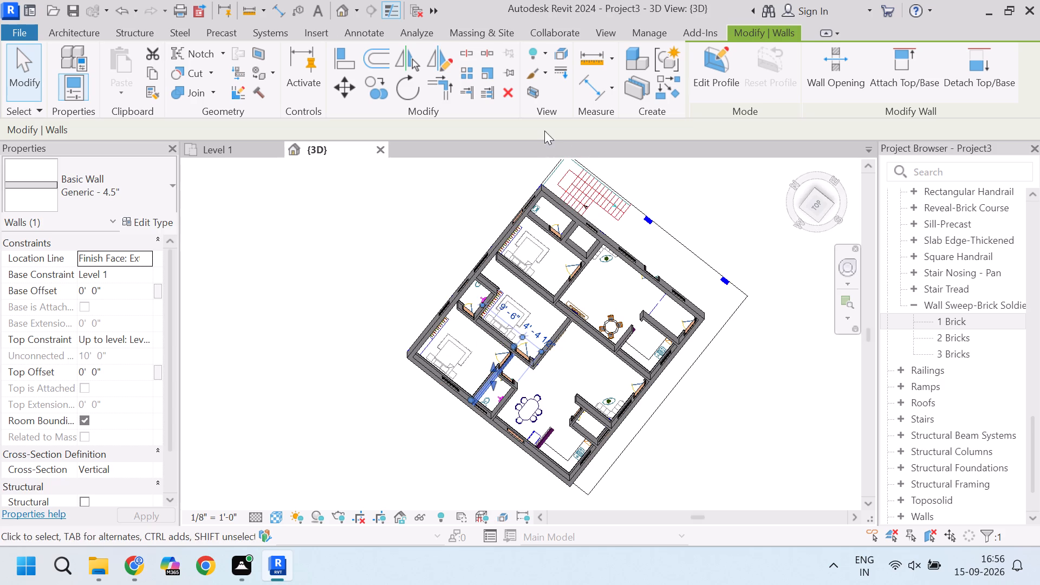
scroll(544, 131, "up", 9)
scroll(491, 319, "down", 2)
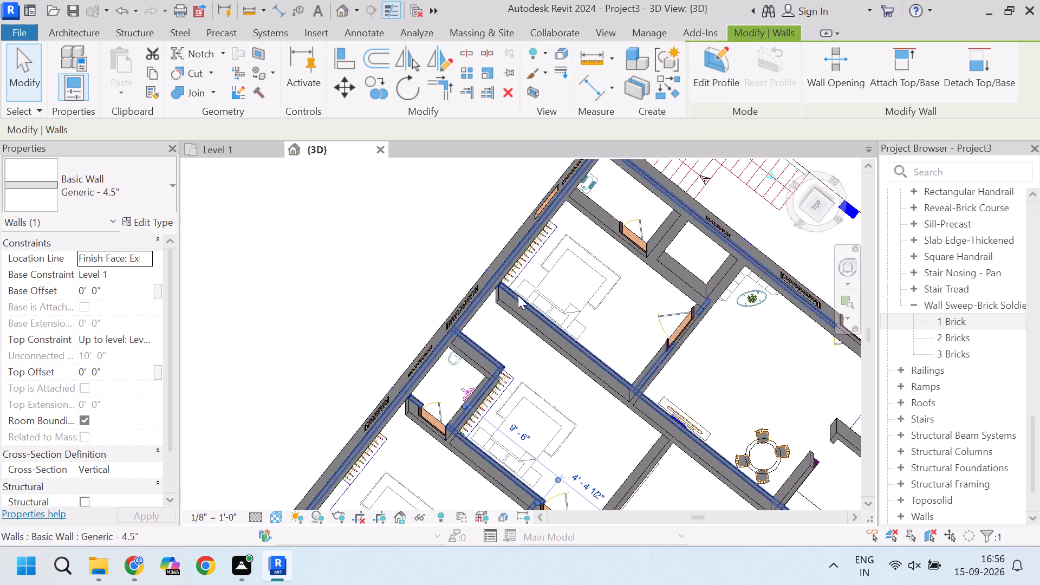
scroll(491, 292, "down", 3)
left_click_drag(812, 199, 785, 194)
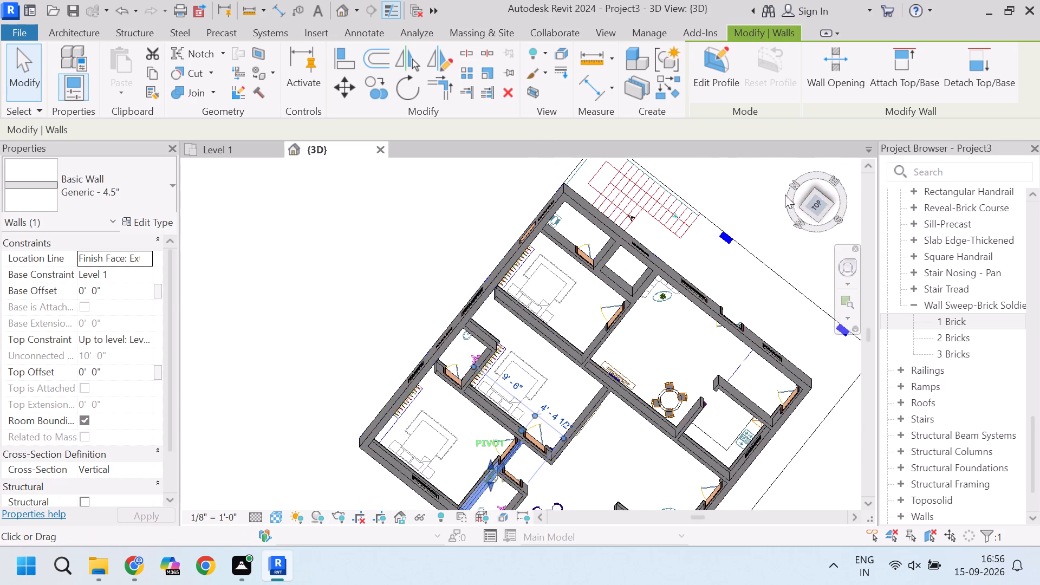
left_click_drag(785, 194, 747, 162)
scroll(502, 320, "down", 5)
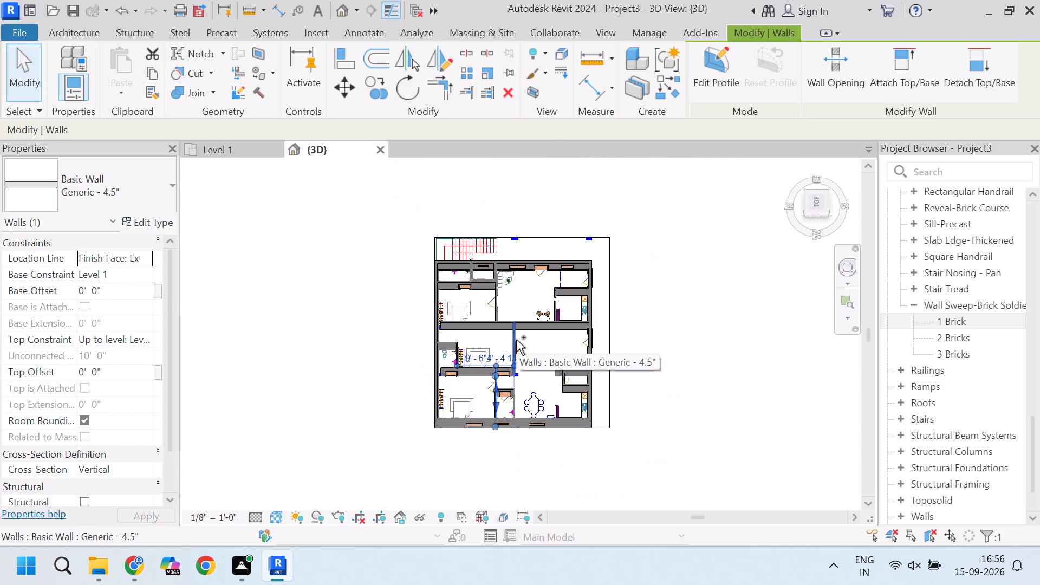
Undo the last five changes.
key("ctrl+z")
key("ctrl+z")
key("ctrl+z")
key("ctrl+z")
key("ctrl+z")
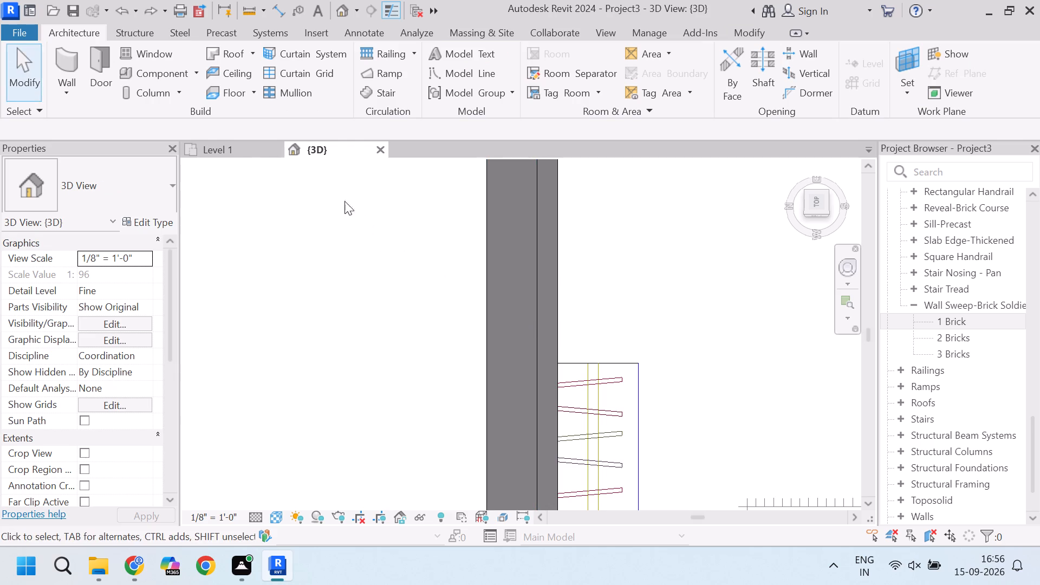
Inspect where the M.Bedroom–C.Bedroom partition meets the exterior wall in plan and 3D, and select the partition.
left_click(246, 152)
scroll(417, 327, "up", 7)
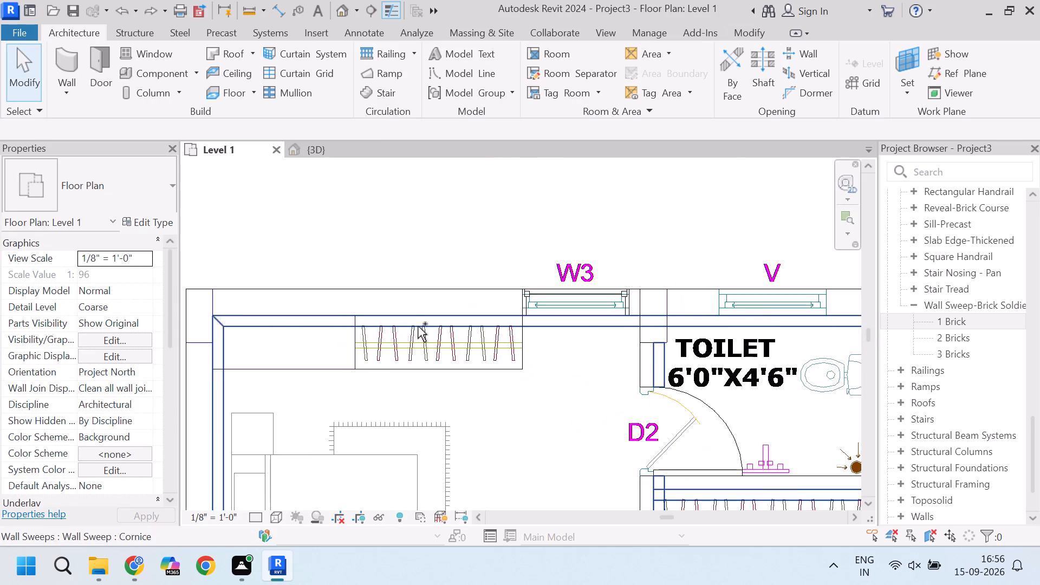
scroll(471, 308, "down", 4)
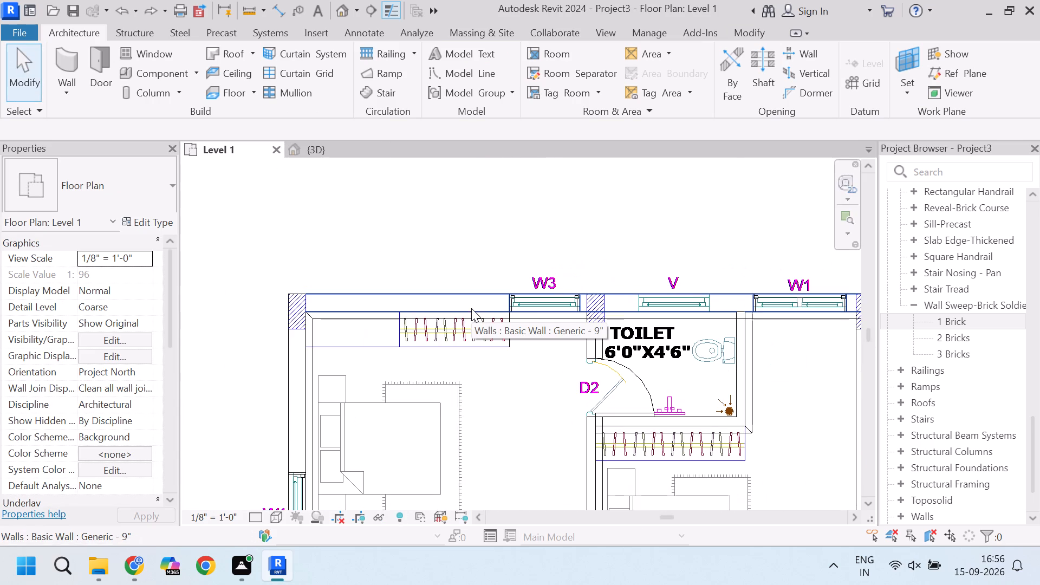
scroll(337, 336, "up", 4)
left_click(308, 155)
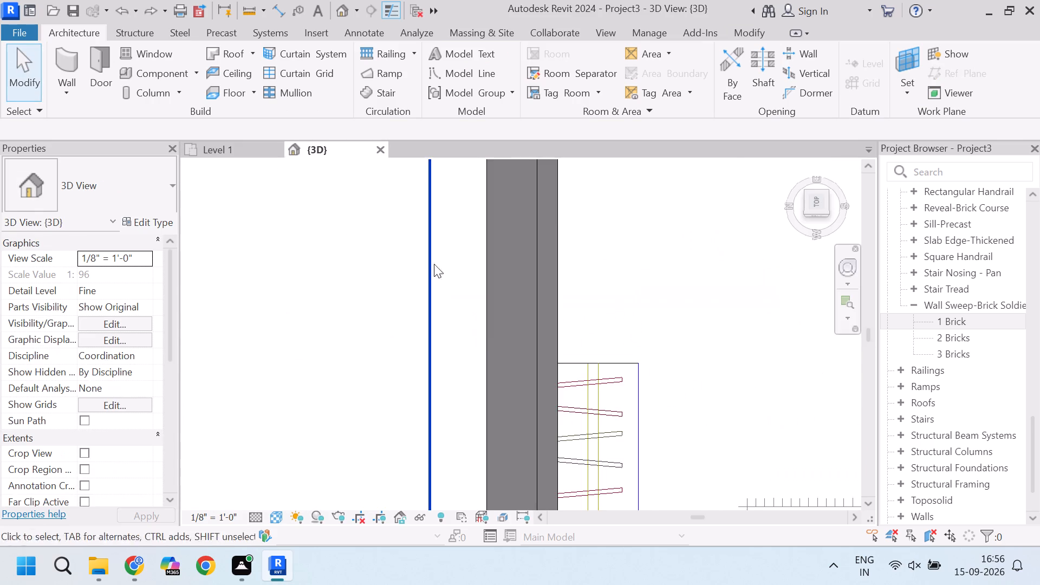
scroll(447, 303, "down", 18)
scroll(512, 336, "up", 9)
scroll(389, 274, "up", 1)
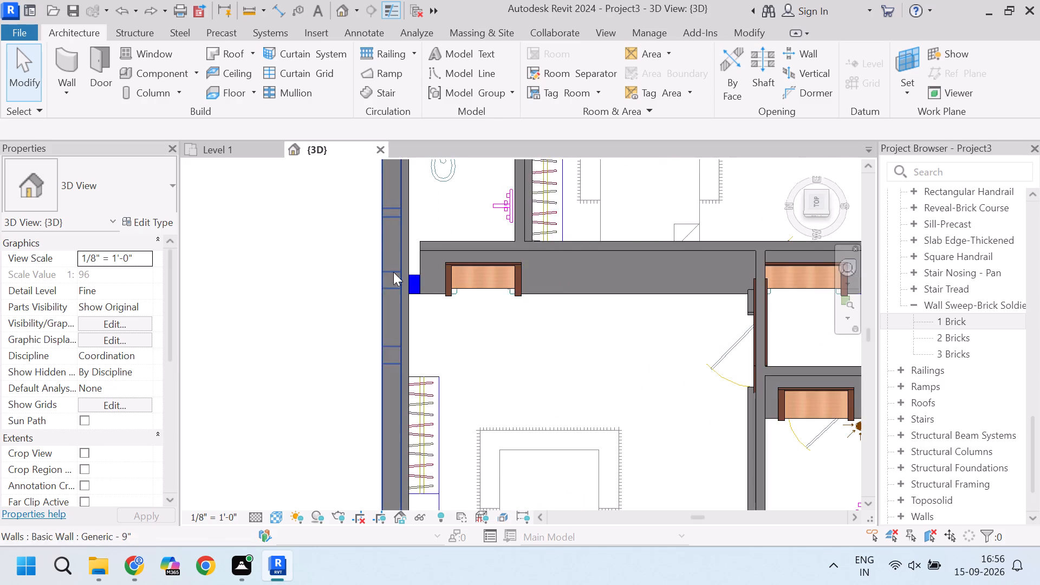
scroll(393, 272, "up", 2)
left_click(433, 243)
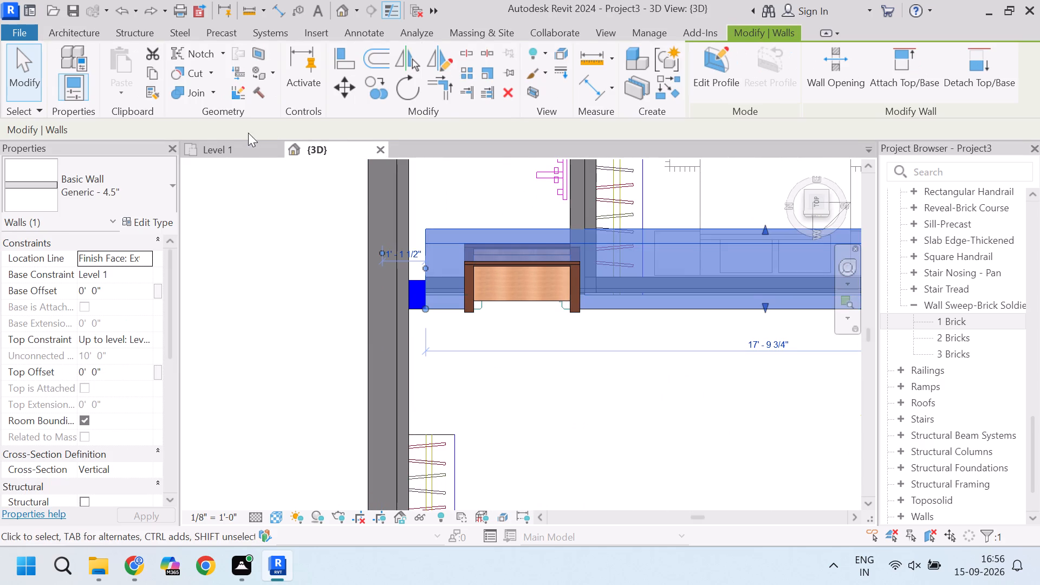
In the Level 1 plan, stretch the partition's end at the 6'0"x4'6" toilet into the column, about 9 1/4" from the exterior wall.
left_click(236, 146)
scroll(420, 348, "down", 11)
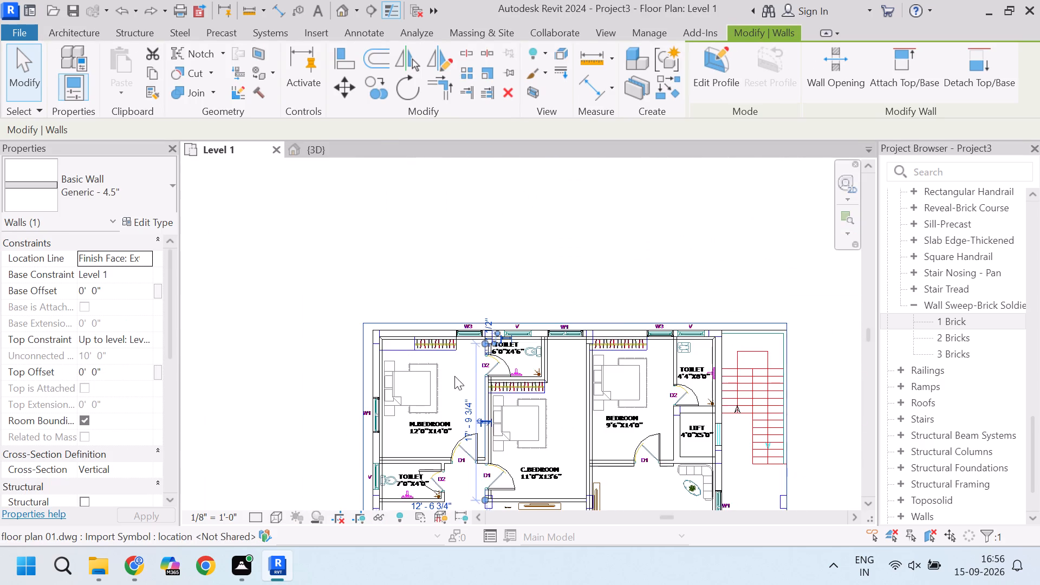
scroll(497, 402, "up", 5)
scroll(486, 302, "up", 9)
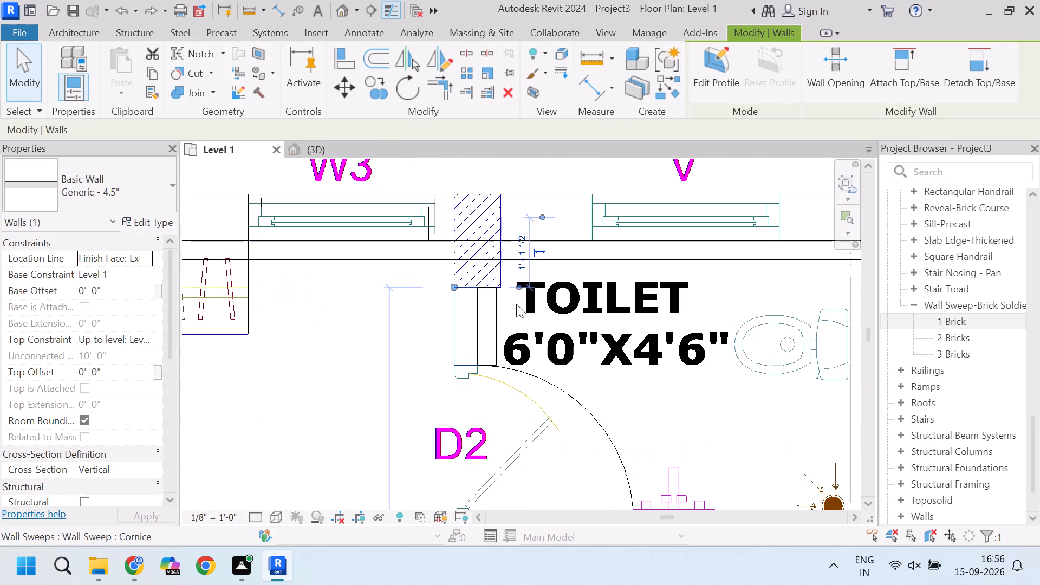
scroll(493, 296, "down", 4)
scroll(485, 345, "up", 4)
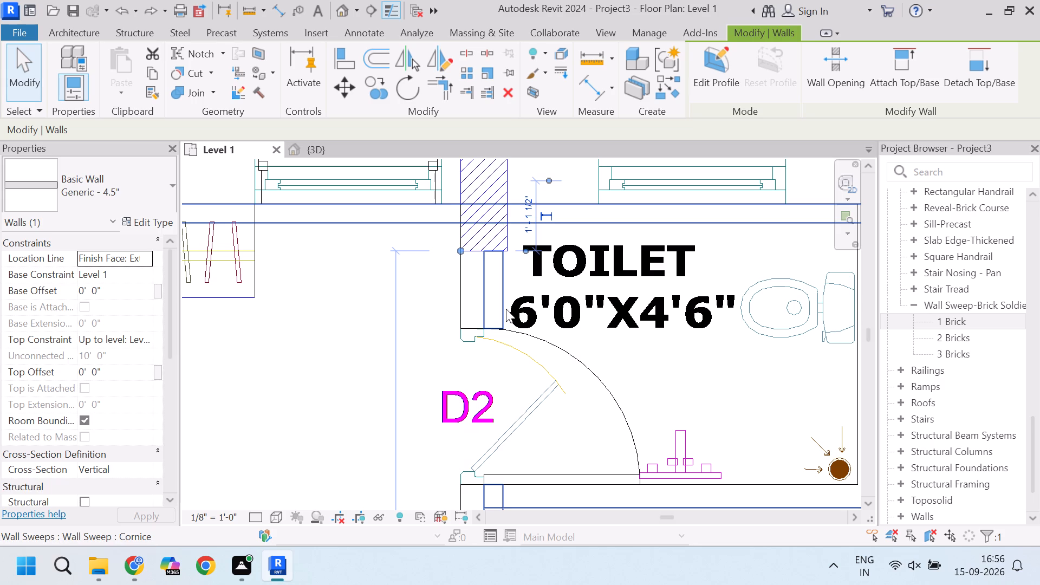
left_click(506, 309)
key("Escape")
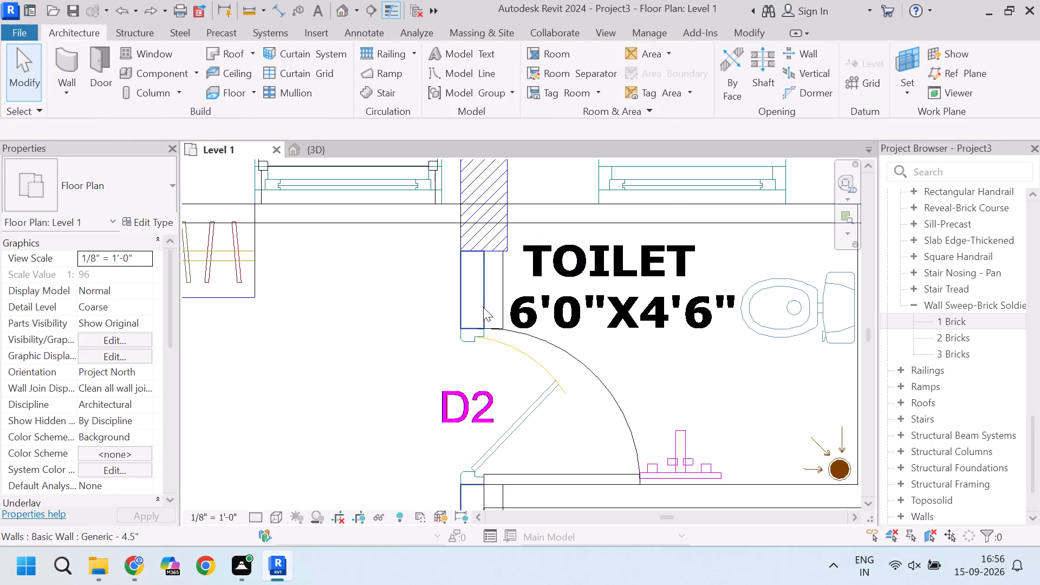
left_click(483, 306)
scroll(483, 306, "down", 3)
scroll(470, 265, "up", 7)
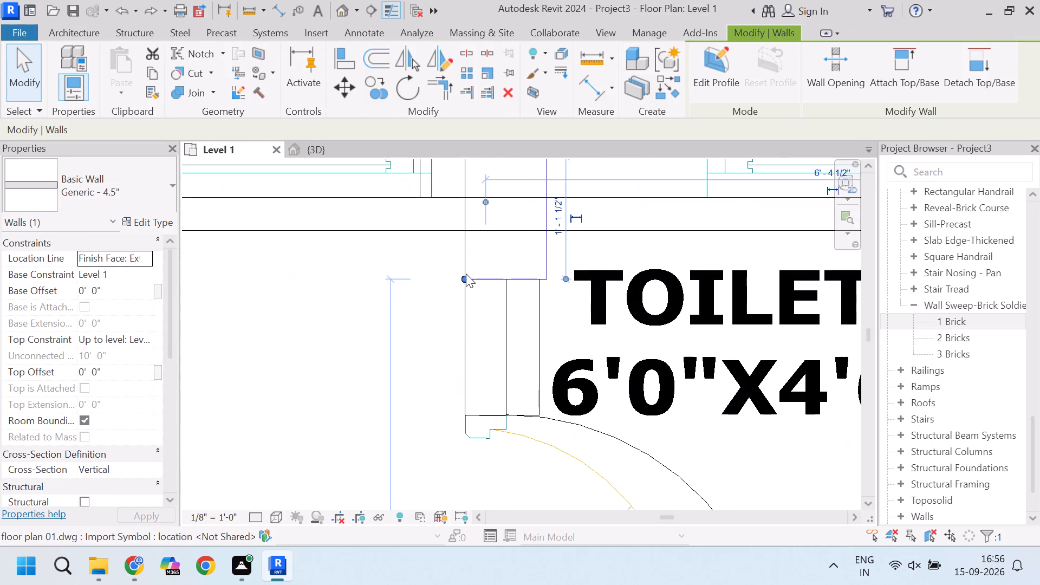
left_click_drag(466, 275, 462, 236)
left_click(462, 236)
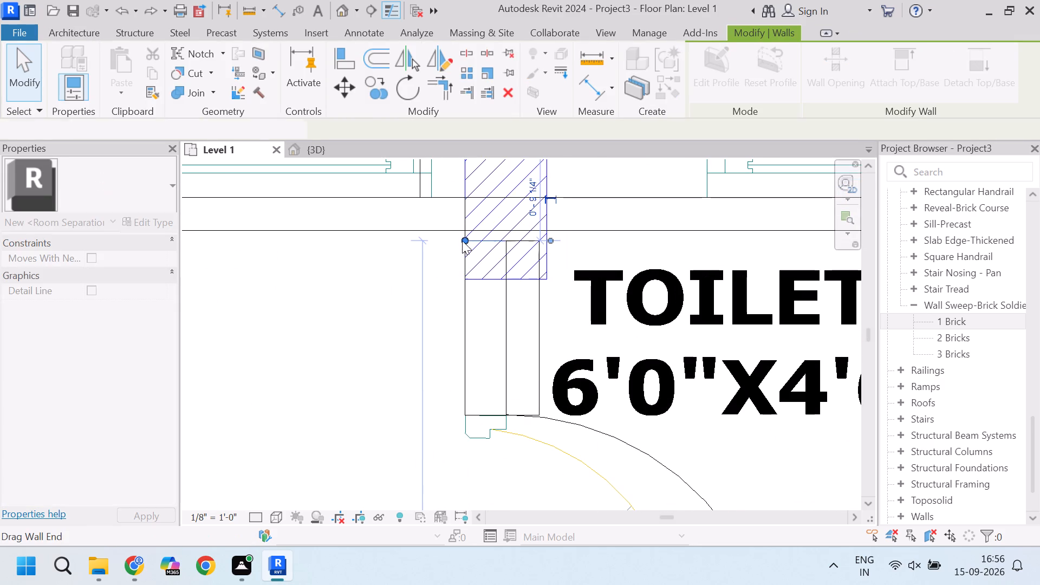
Try to stretch the same partition end further through the column to the outer face of the exterior wall between W3 and V.
left_click_drag(462, 237, 467, 233)
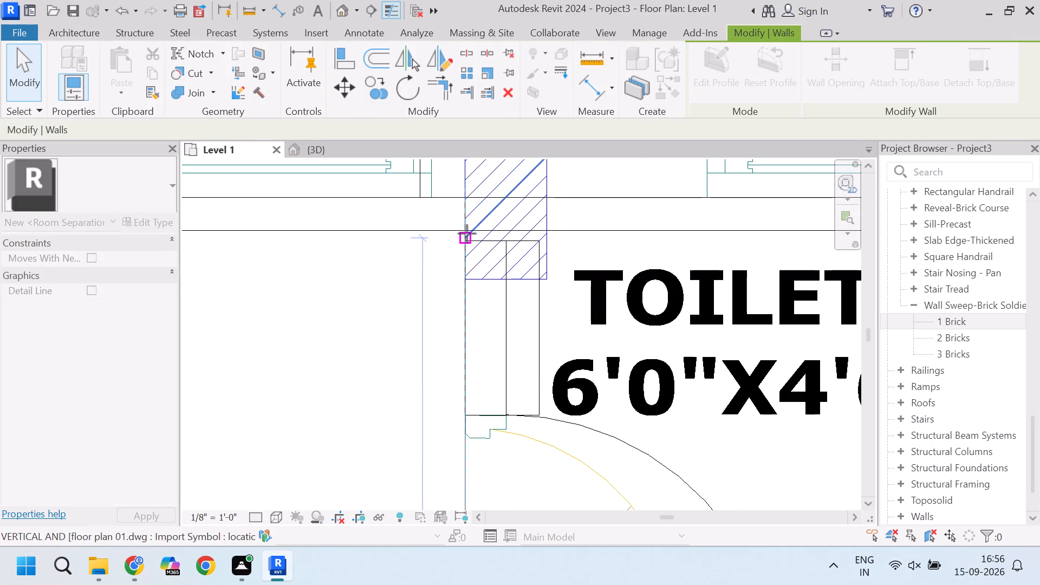
left_click_drag(467, 233, 240, 335)
scroll(240, 335, "up", 6)
scroll(240, 335, "down", 5)
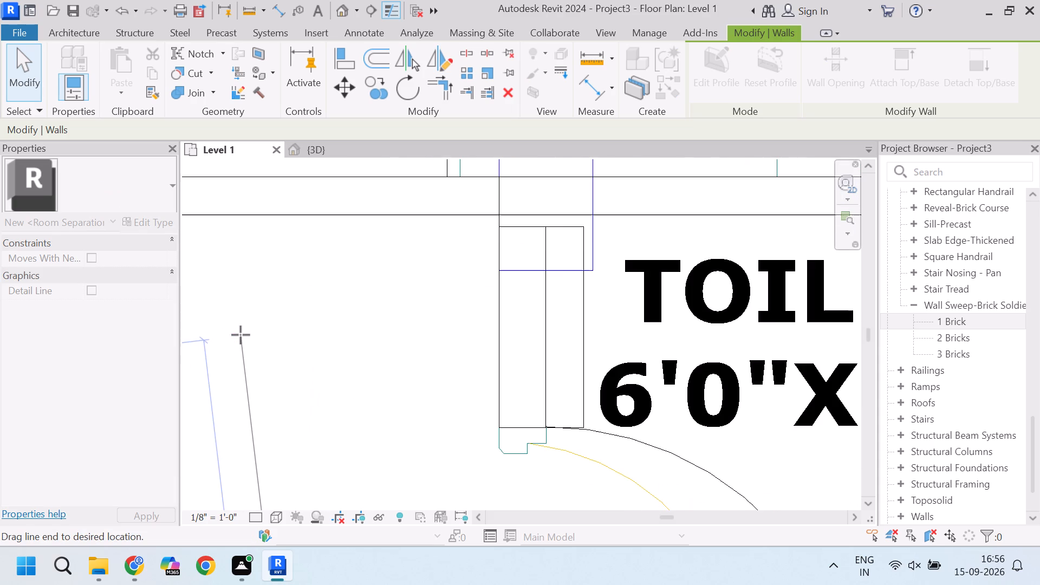
left_click_drag(240, 335, 490, 221)
scroll(510, 209, "up", 4)
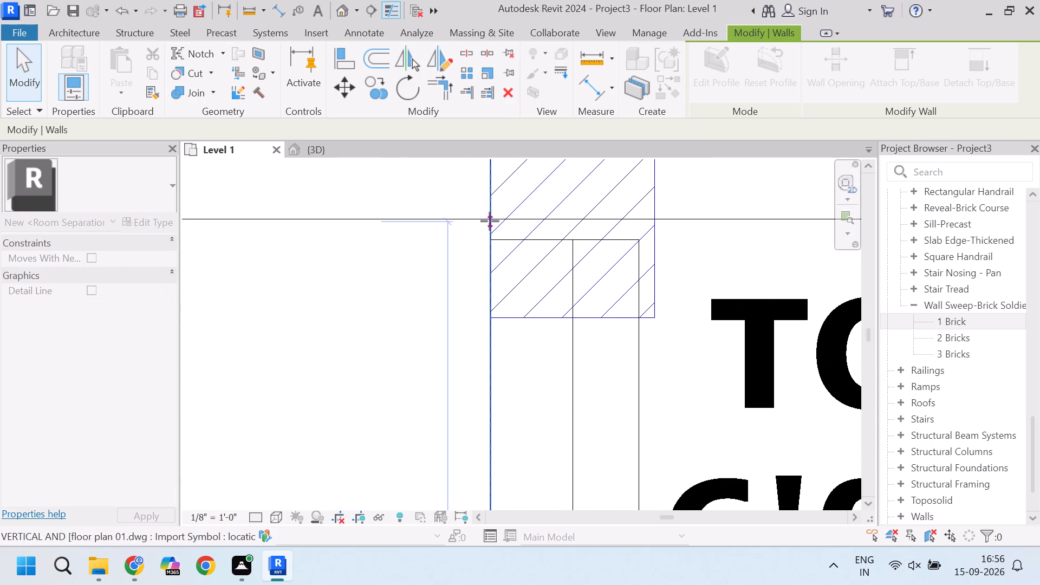
left_click_drag(490, 221, 526, 206)
scroll(485, 223, "up", 10)
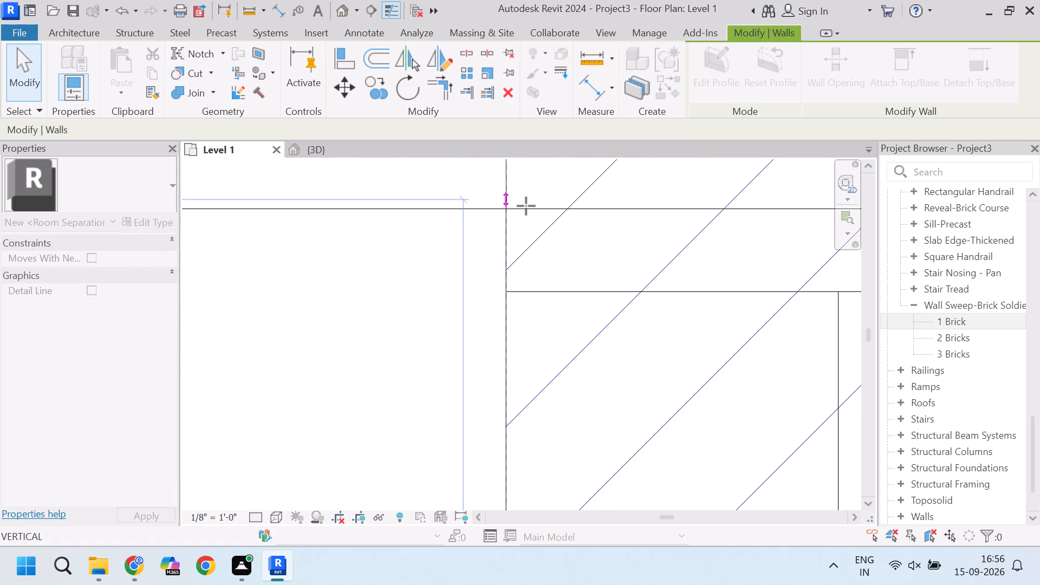
left_click_drag(526, 206, 485, 239)
scroll(506, 216, "down", 20)
scroll(485, 239, "down", 3)
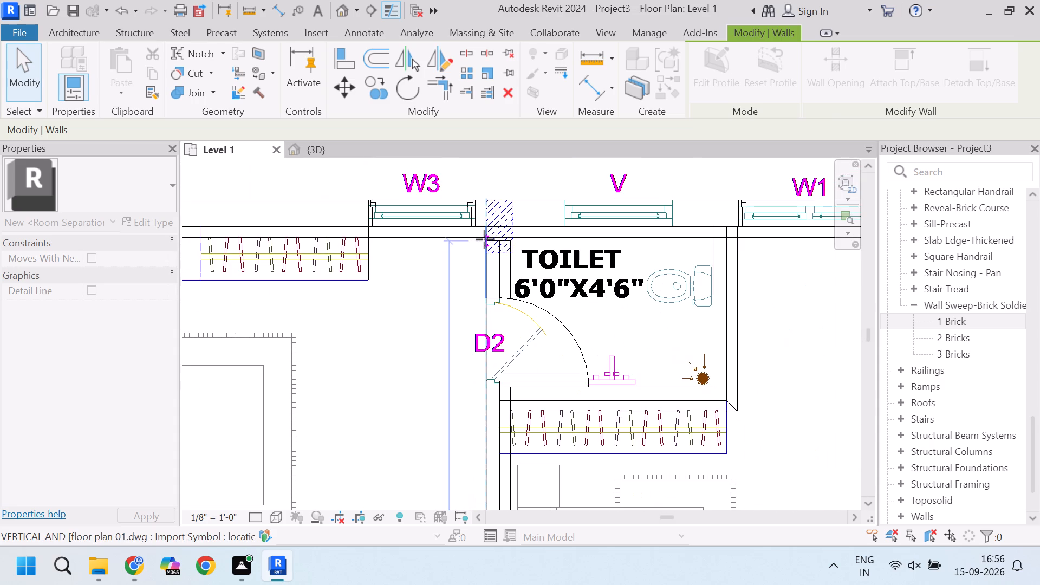
left_click_drag(485, 239, 487, 188)
scroll(489, 225, "up", 4)
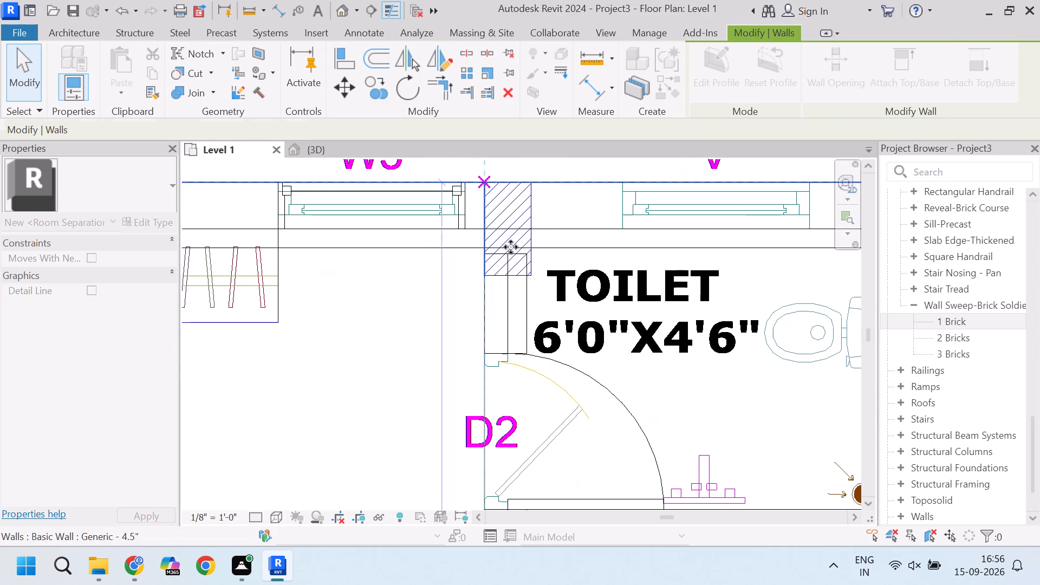
key("Escape")
Switch to the {3D} view and look over the bedroom and toilet walls.
scroll(507, 267, "down", 4)
left_click(317, 148)
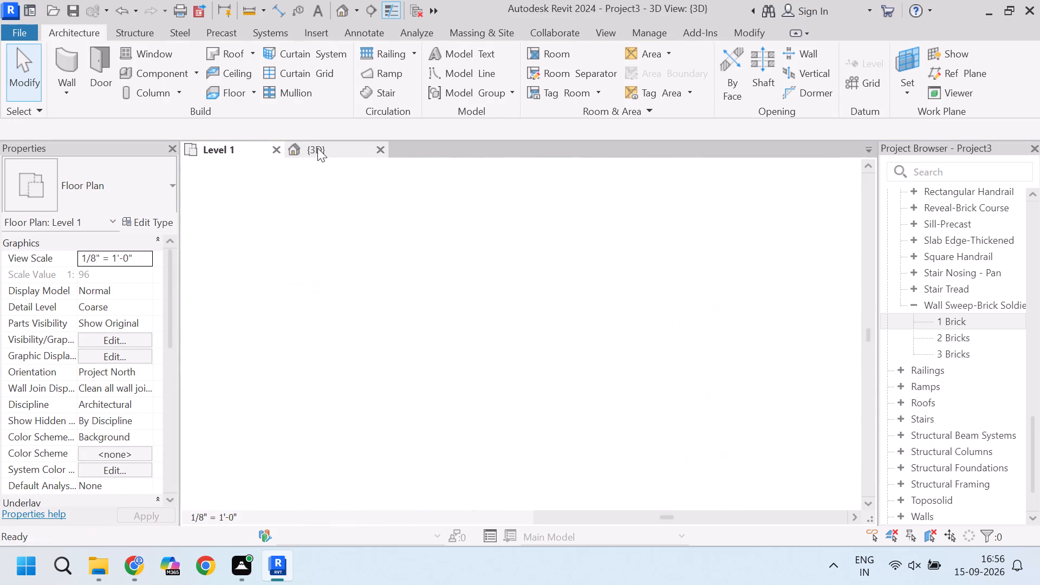
scroll(518, 302, "down", 11)
scroll(498, 309, "up", 9)
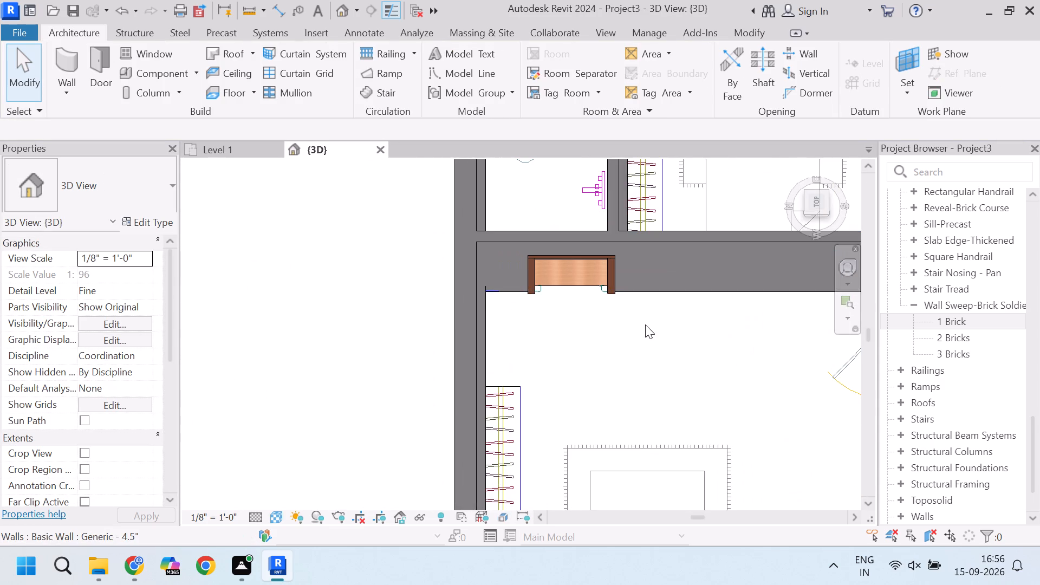
scroll(428, 325, "down", 4)
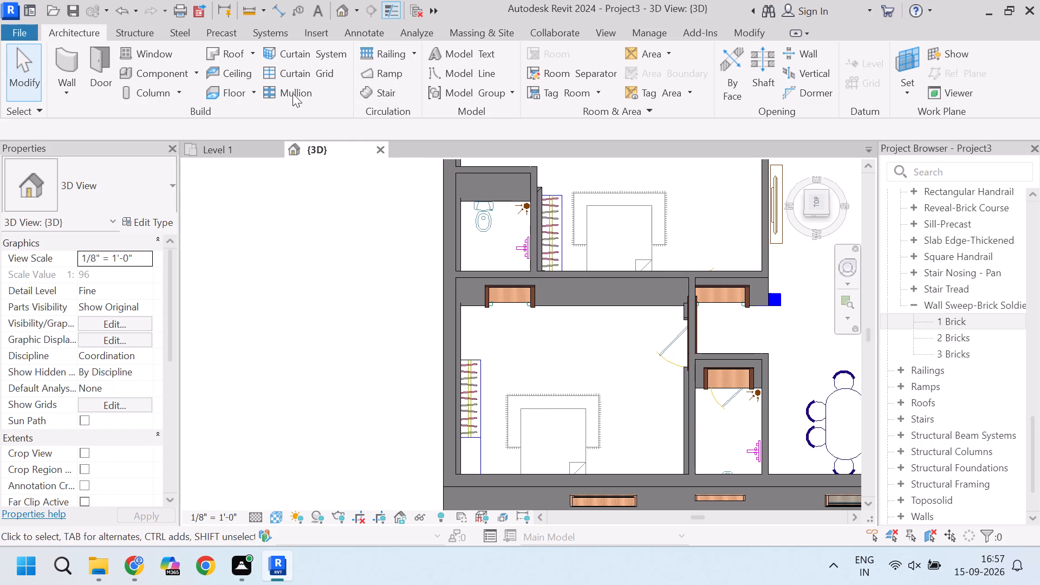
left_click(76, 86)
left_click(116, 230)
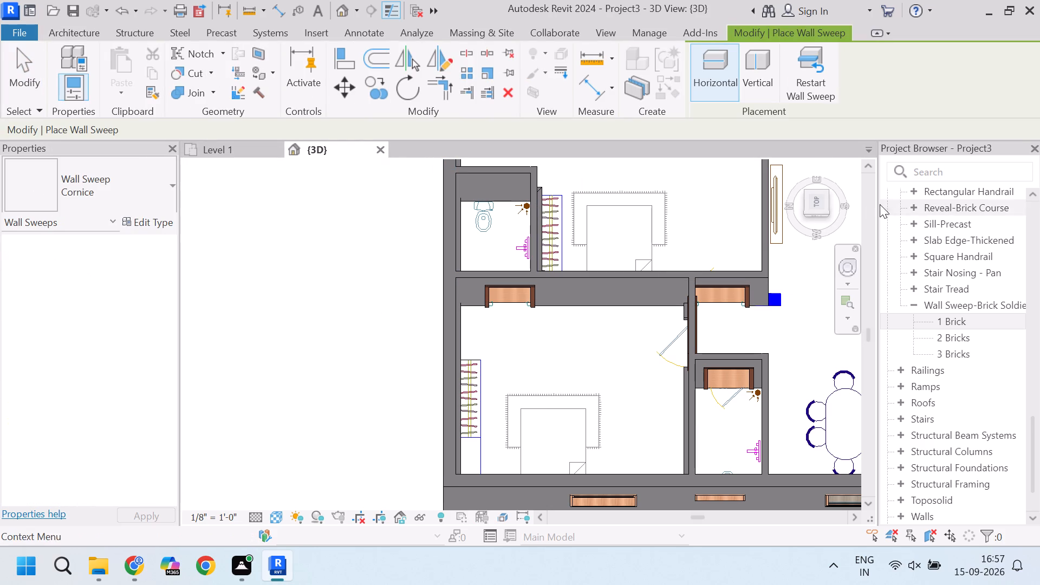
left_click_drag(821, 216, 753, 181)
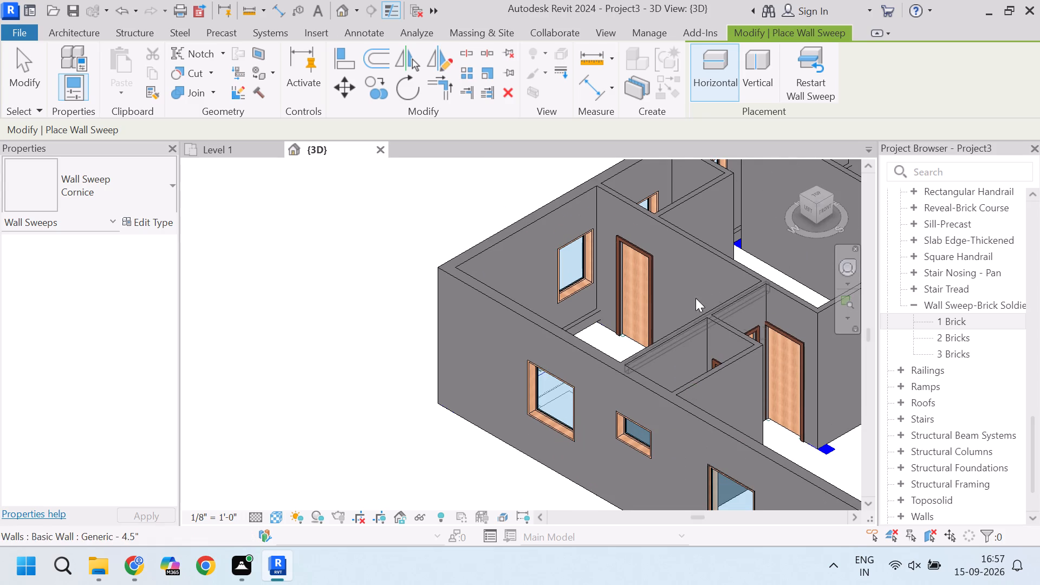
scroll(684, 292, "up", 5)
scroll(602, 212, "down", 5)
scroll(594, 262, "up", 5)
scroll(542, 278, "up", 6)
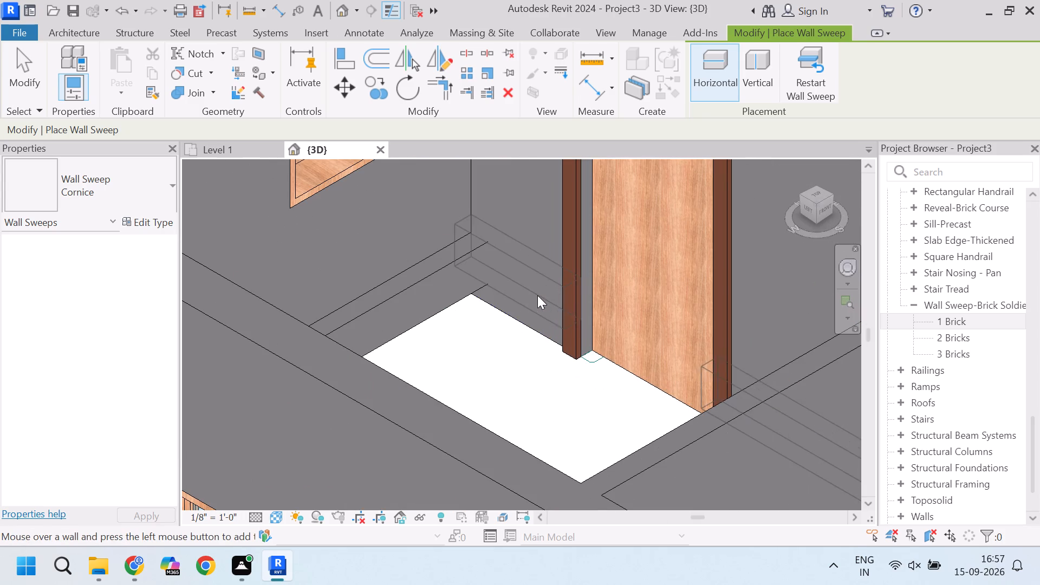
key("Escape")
Start adding and removing walls on the Level 1 Cornice sweep, and pick the corner bedroom's inner wall with the wooden door.
left_click(462, 258)
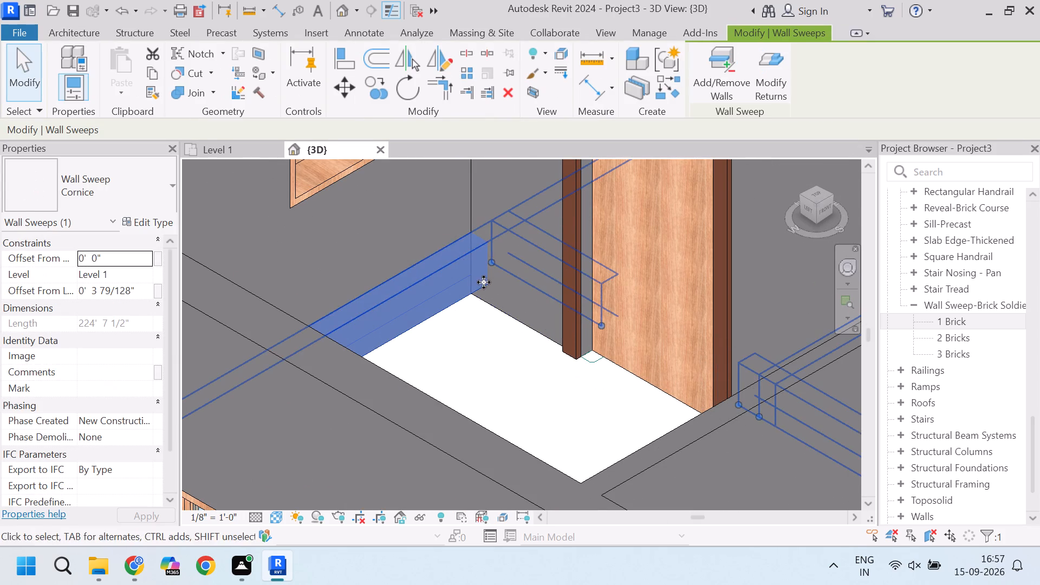
left_click(734, 73)
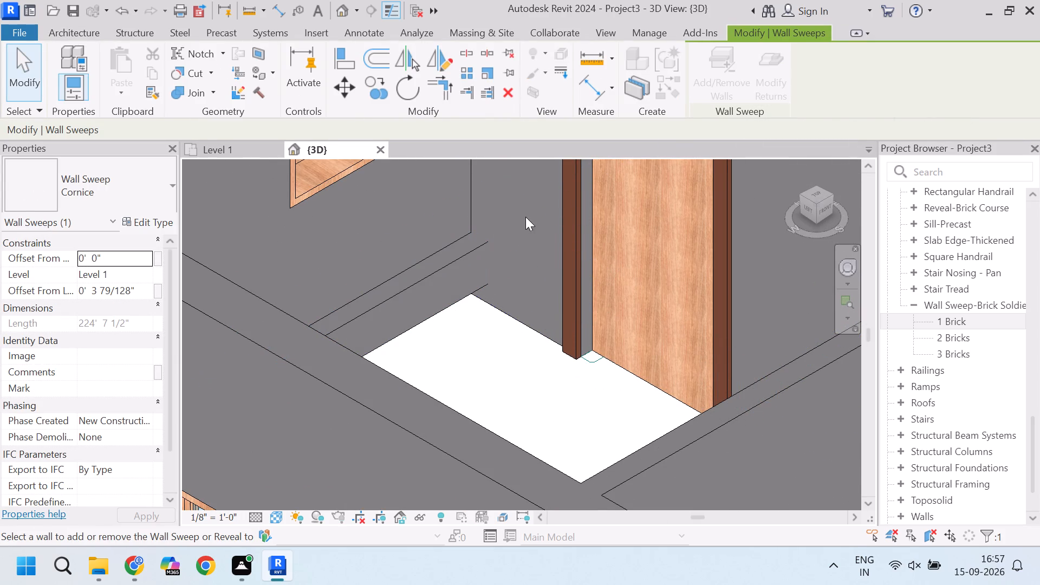
left_click(508, 311)
Pick the corner bedroom's inner wall again, between its door and the adjoining partition, for adding or removing the Cornice sweep.
scroll(476, 291, "down", 7)
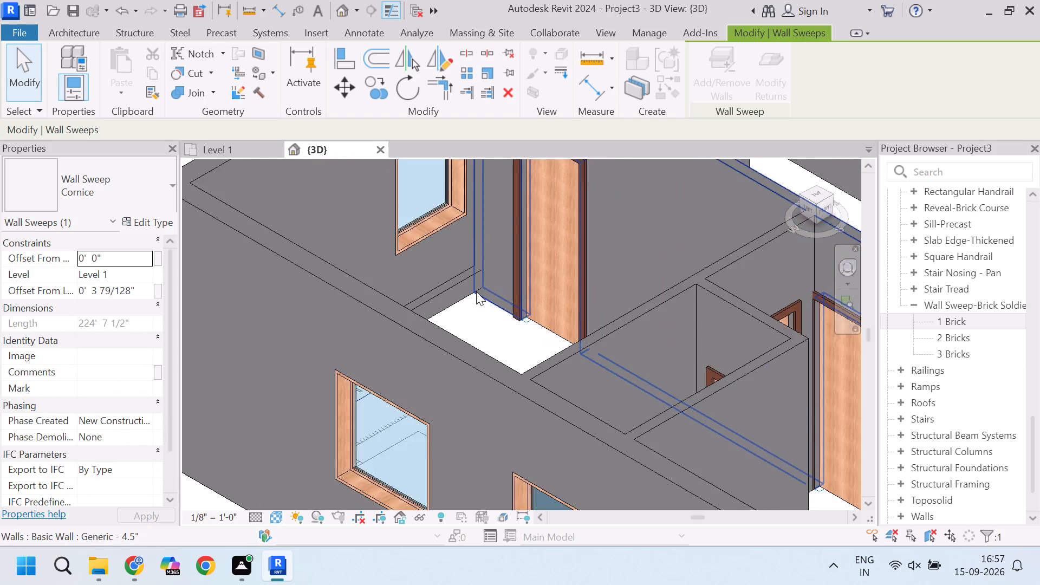
scroll(476, 291, "down", 3)
left_click_drag(829, 209, 818, 220)
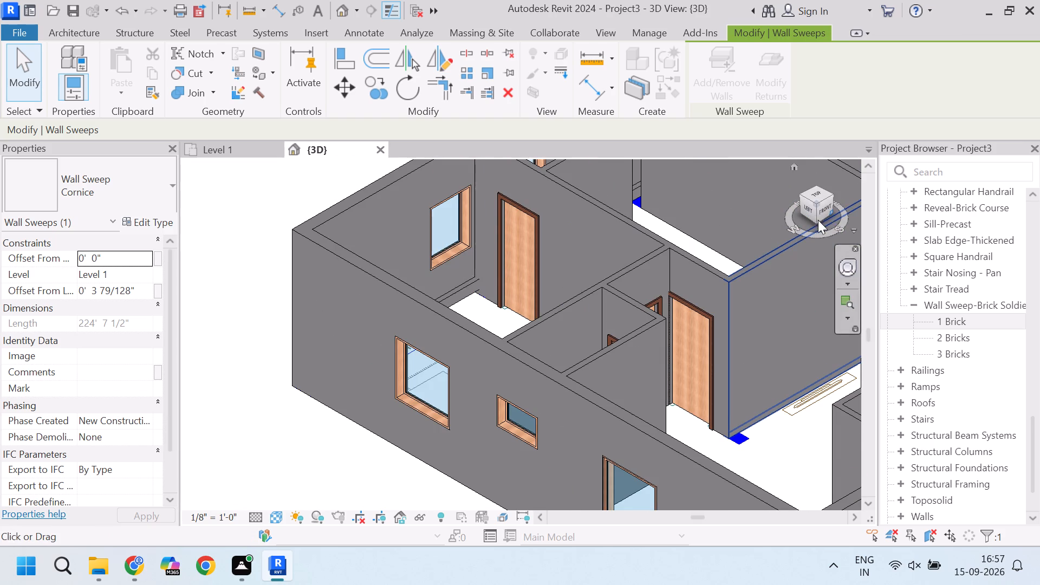
left_click_drag(818, 220, 616, 227)
scroll(672, 262, "down", 5)
scroll(619, 262, "down", 5)
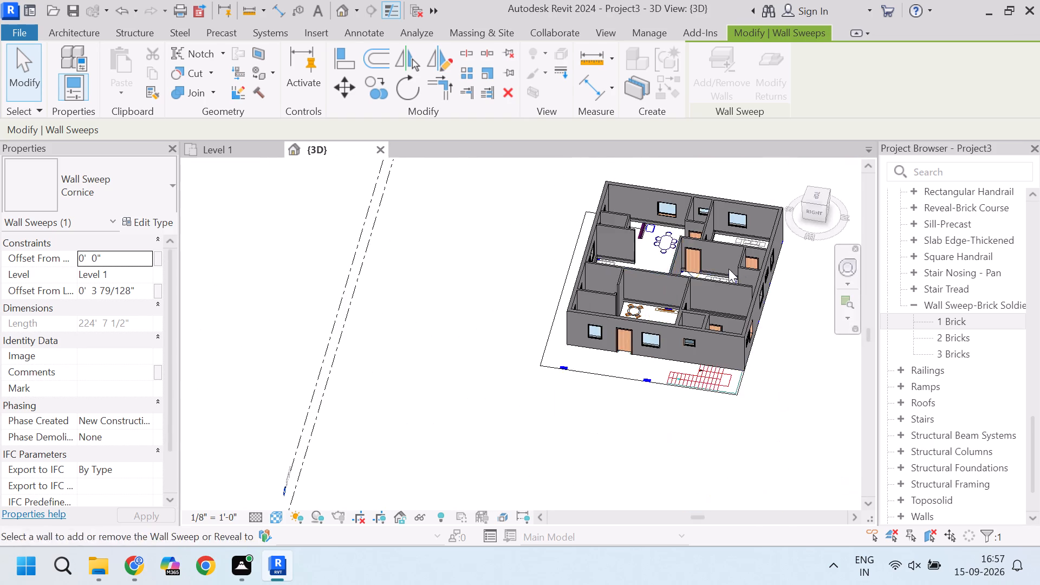
scroll(730, 269, "up", 5)
scroll(675, 239, "up", 3)
left_click_drag(810, 215, 247, 201)
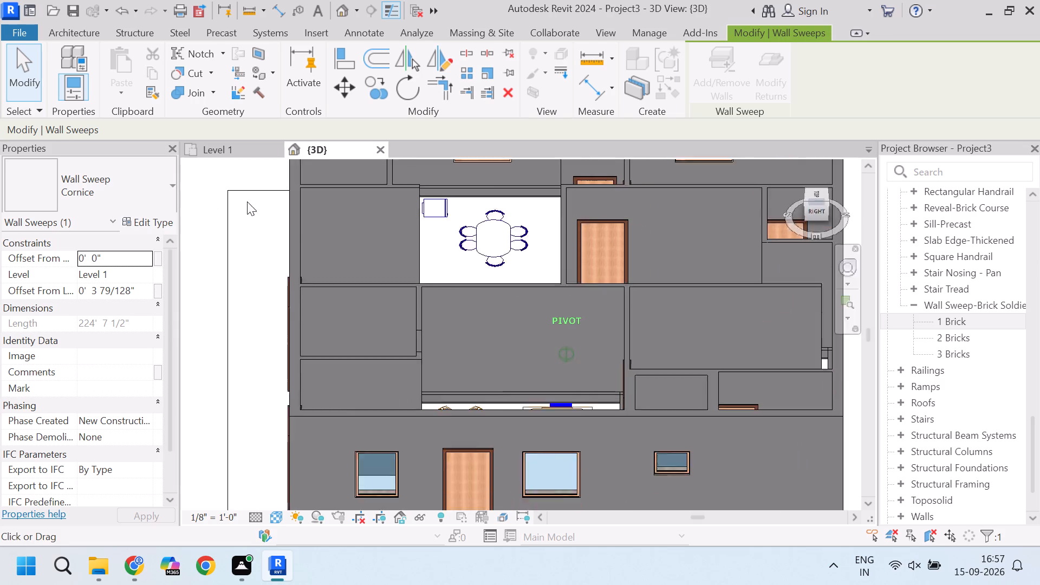
left_click_drag(247, 201, 590, 208)
scroll(469, 316, "up", 4)
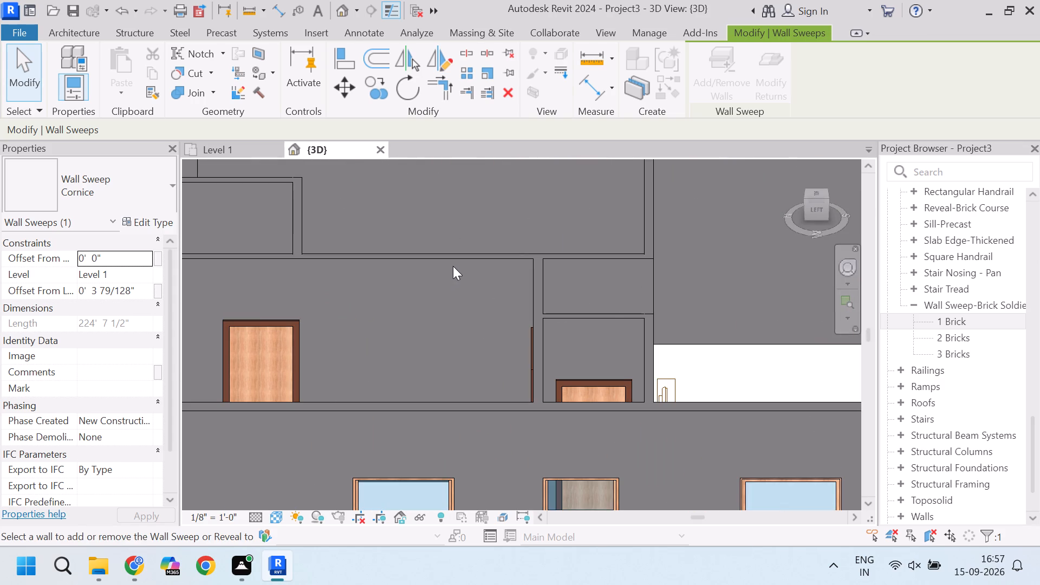
left_click(453, 262)
Pick the wall with the door that ends at the blue column for adding or removing the Cornice sweep.
scroll(454, 359, "down", 4)
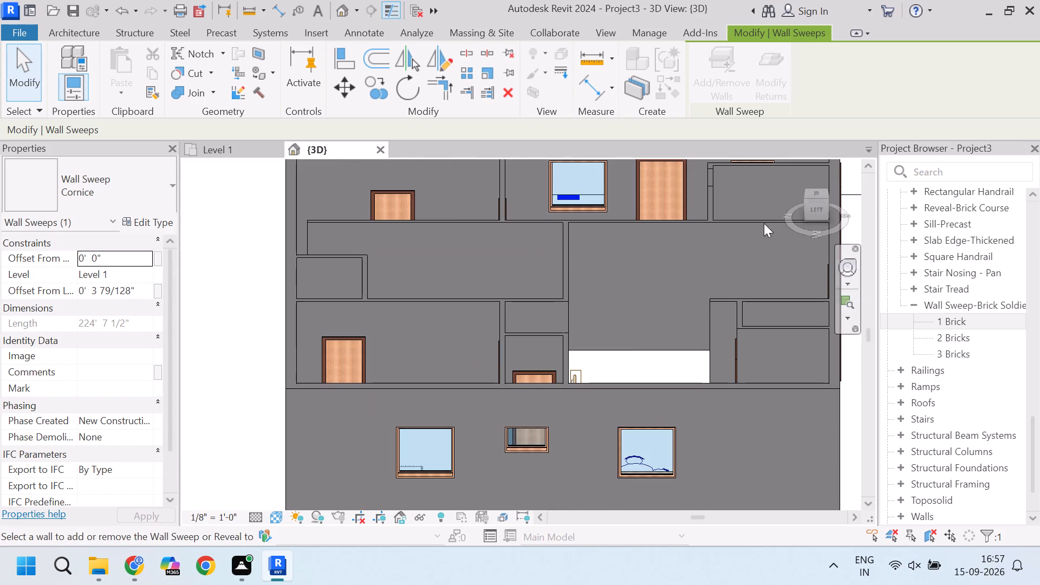
left_click_drag(814, 209, 668, 298)
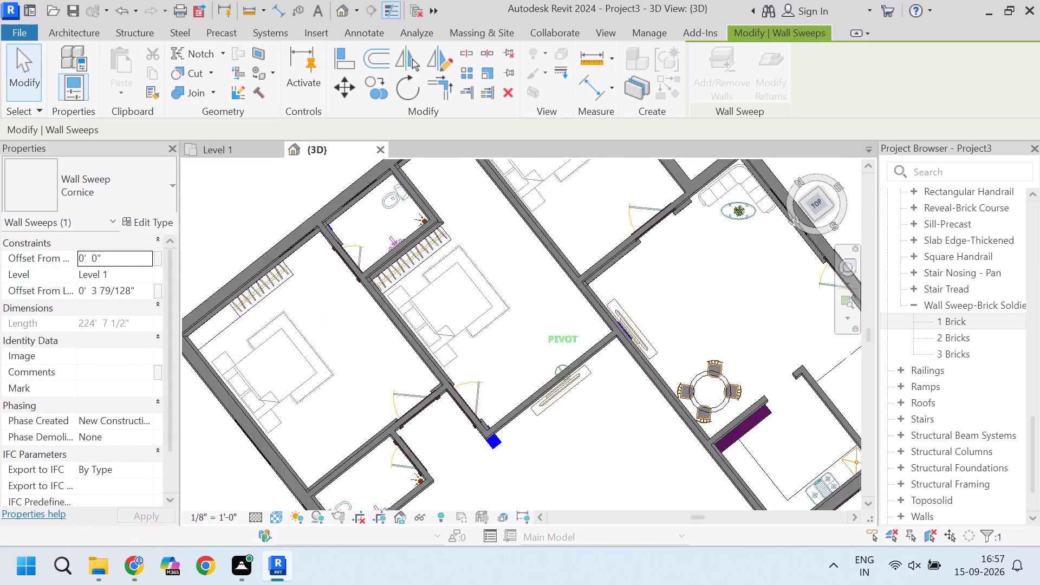
left_click_drag(668, 298, 643, 238)
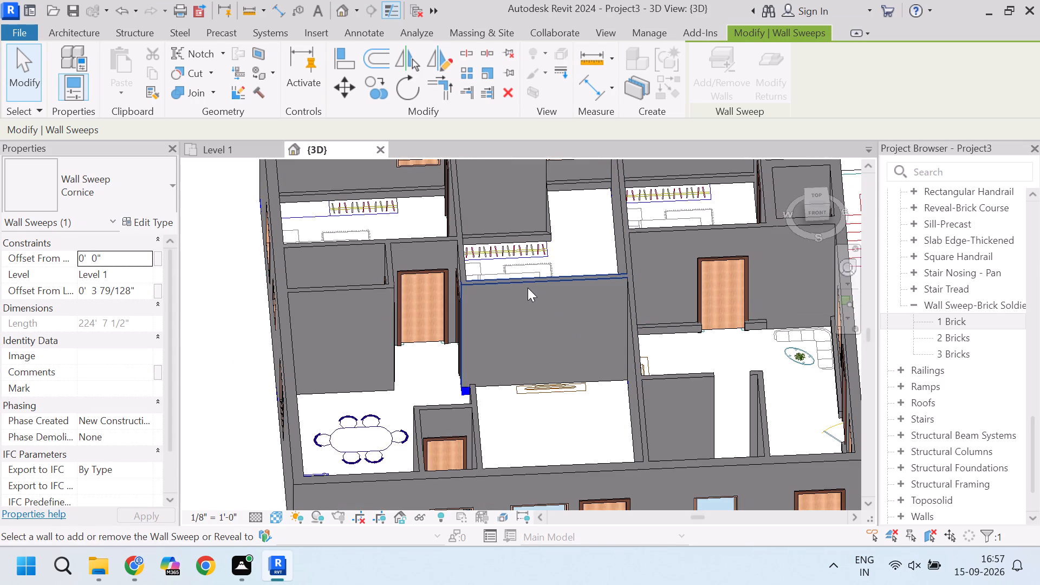
scroll(522, 335, "up", 6)
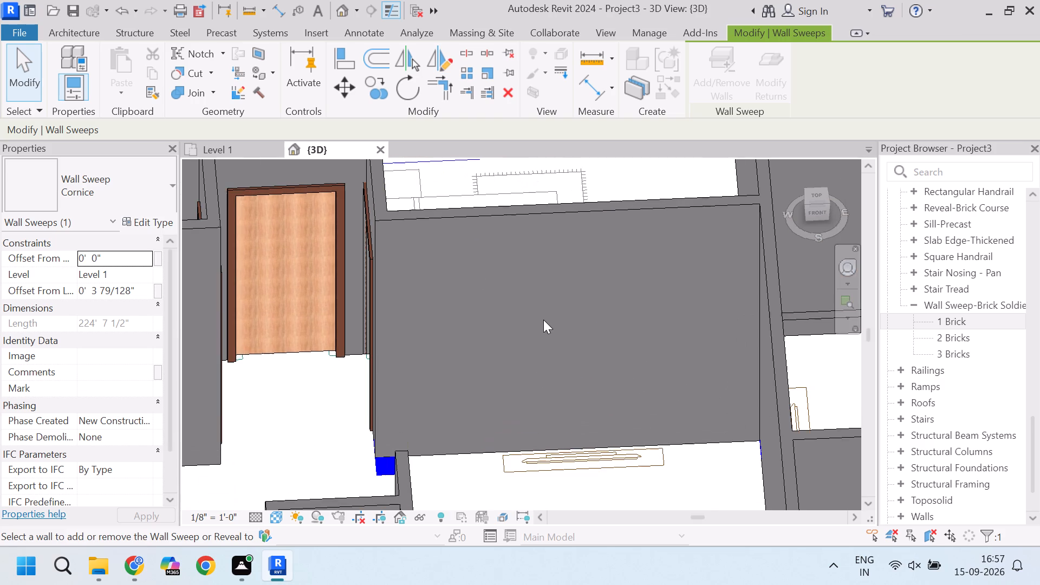
scroll(544, 328, "down", 4)
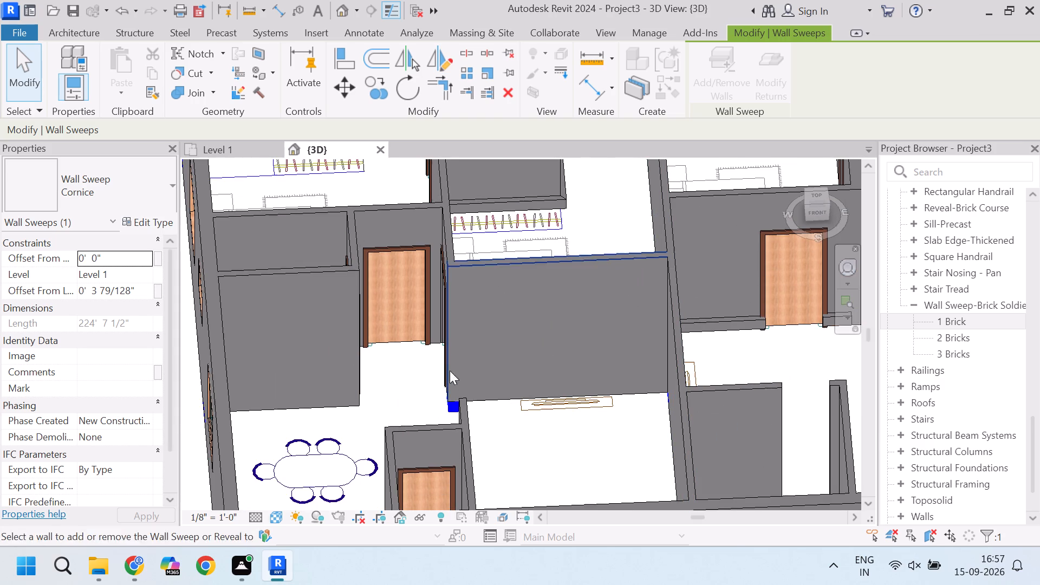
scroll(480, 366, "up", 3)
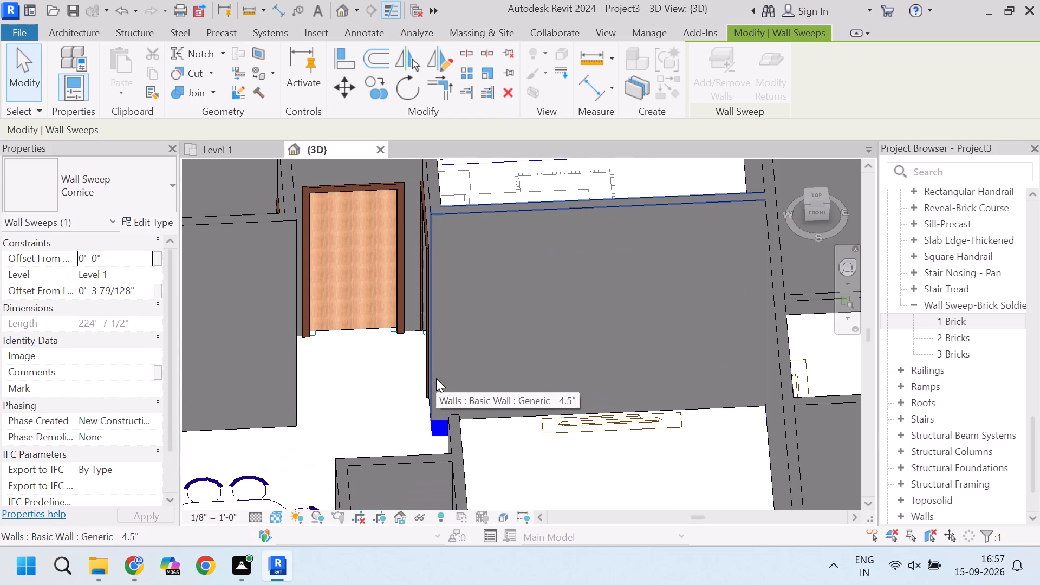
left_click(430, 361)
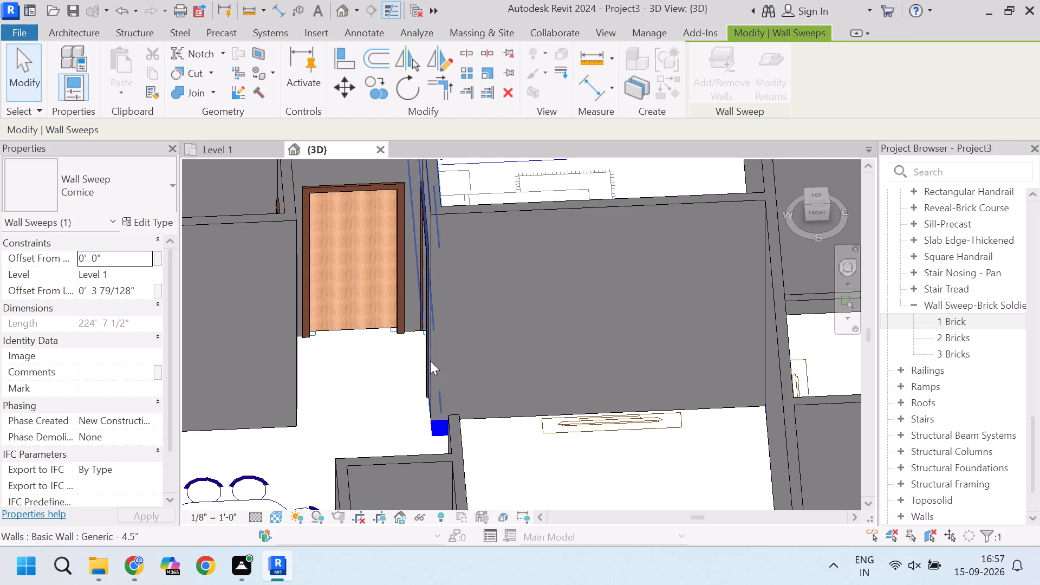
Add the Cornice sweep to the partition that runs from the blue column to the long central partition.
middle_click_drag(478, 375, 540, 373)
left_click_drag(809, 208, 811, 208)
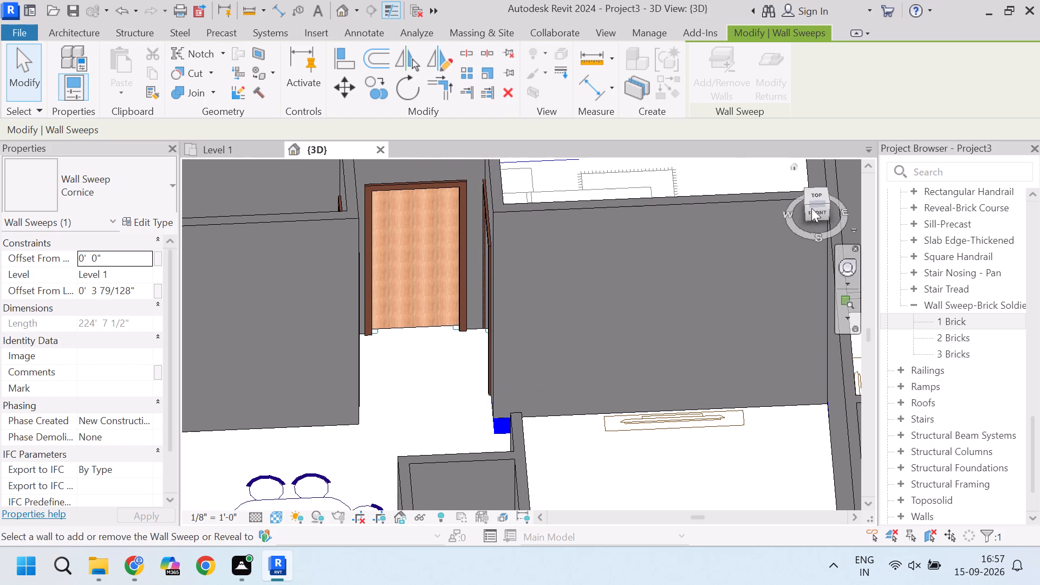
left_click_drag(811, 208, 848, 183)
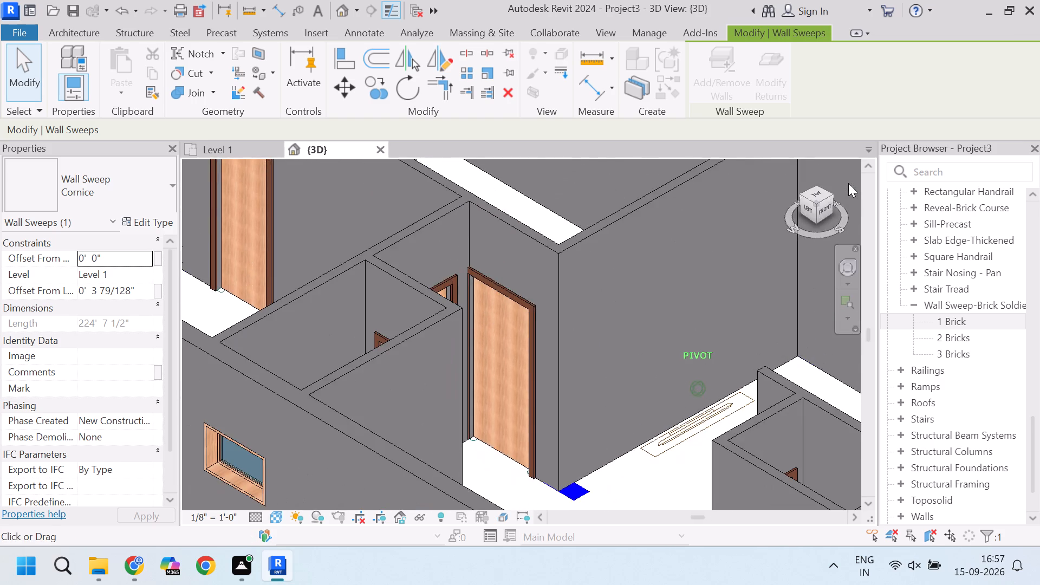
left_click_drag(848, 183, 662, 207)
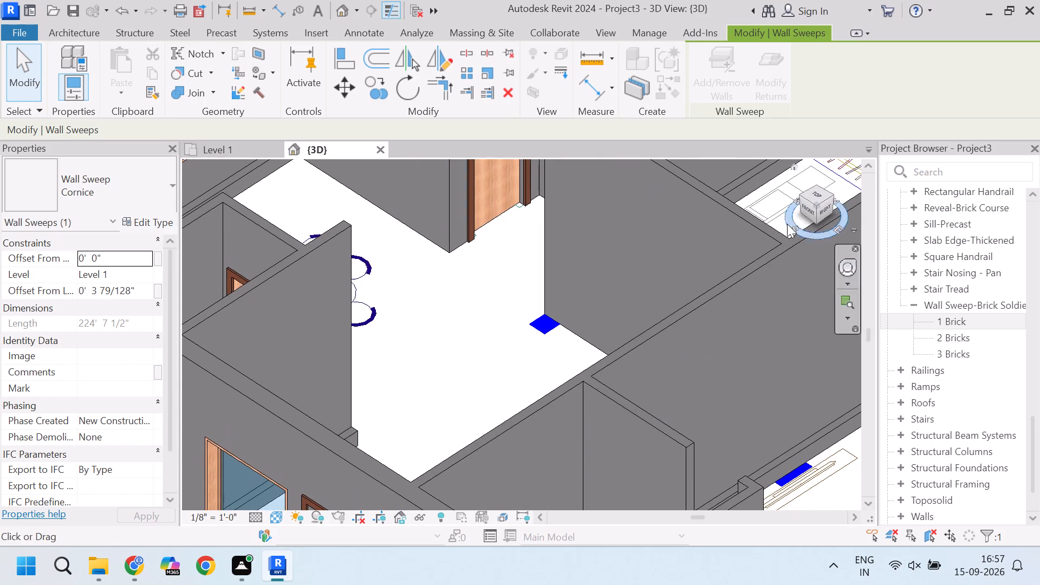
scroll(551, 300, "down", 4)
scroll(604, 235, "up", 3)
left_click(625, 222)
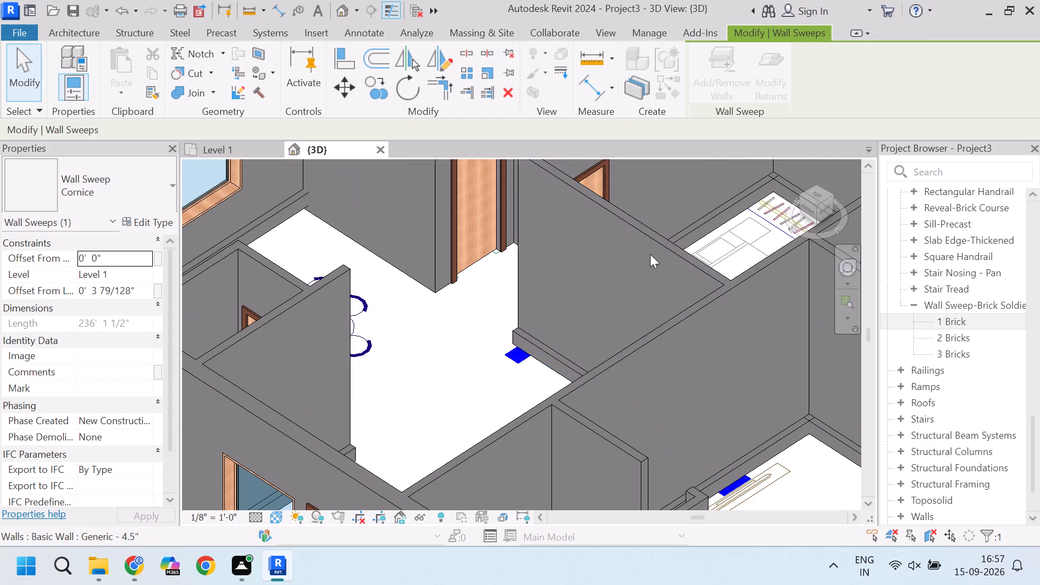
Take the long central 4.5" partition out of the Cornice sweep.
left_click(644, 353)
scroll(657, 346, "down", 3)
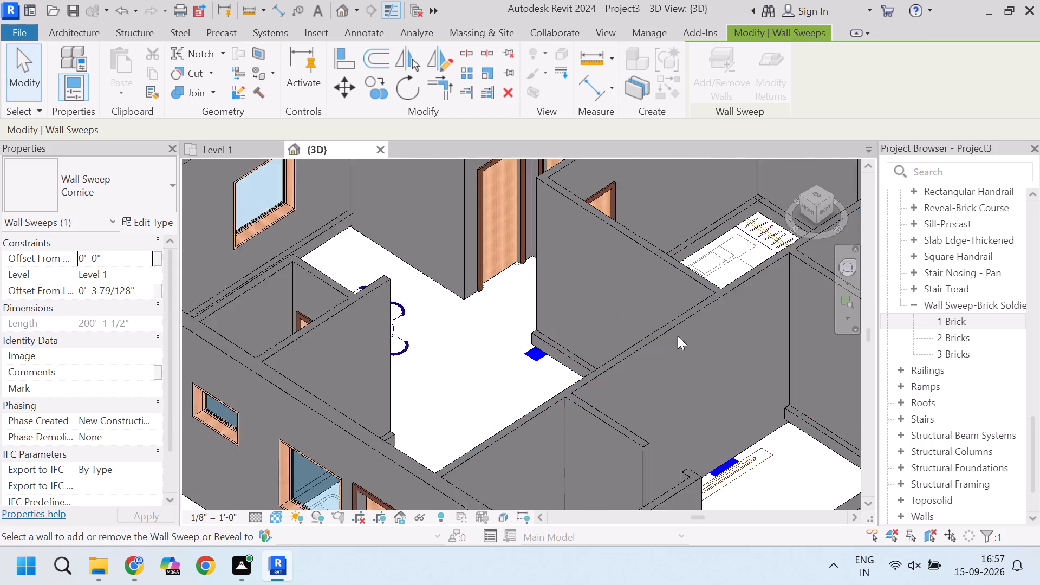
left_click(722, 344)
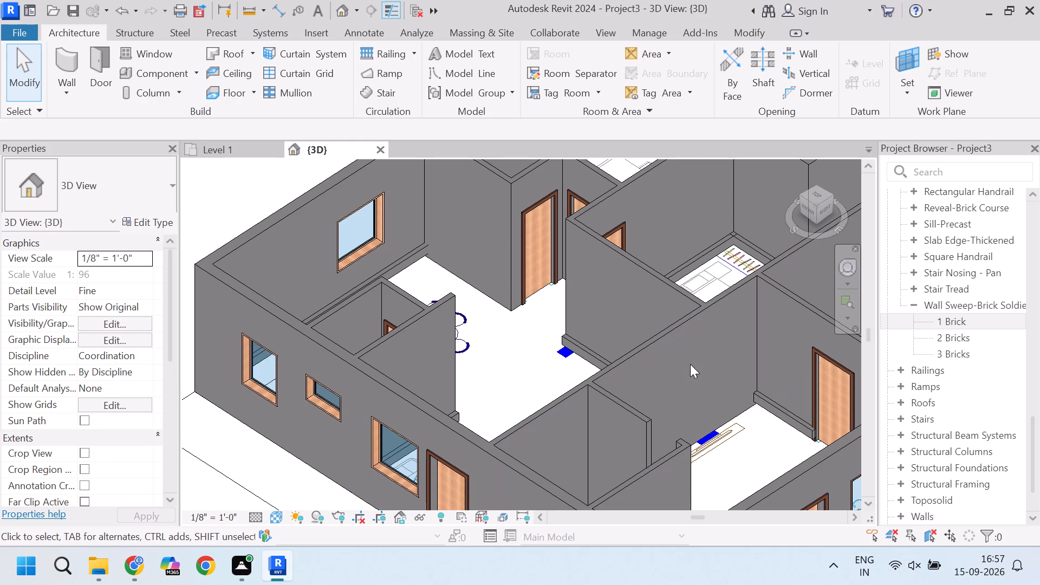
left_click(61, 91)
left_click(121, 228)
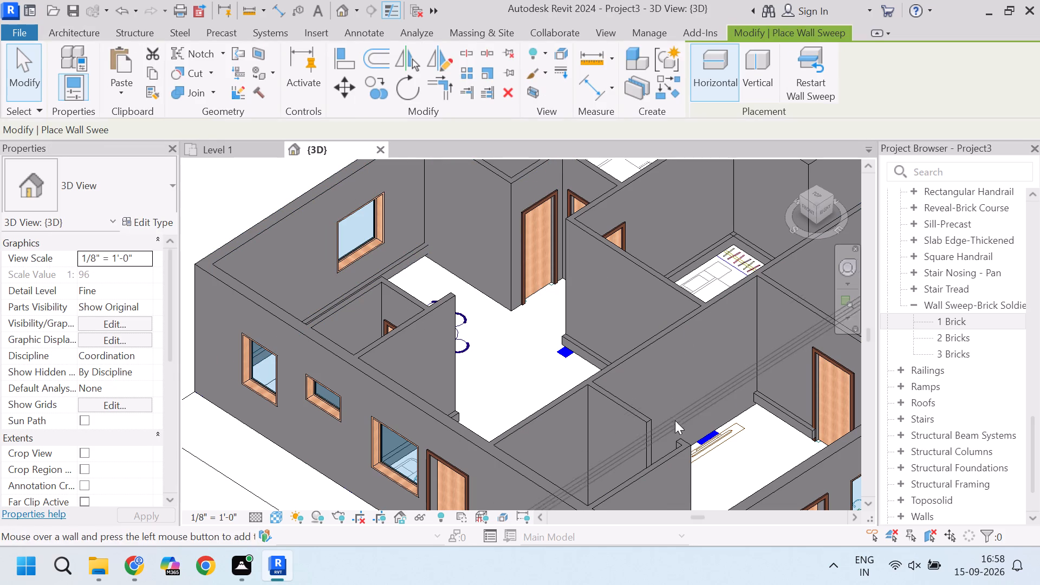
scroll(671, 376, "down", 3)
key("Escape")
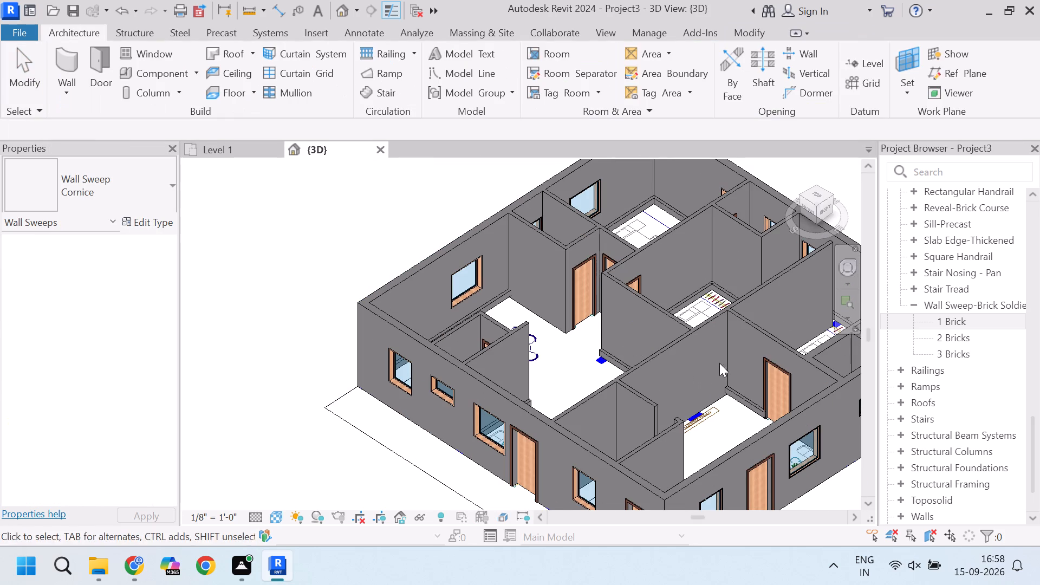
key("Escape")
Check the Cornice sweep's extent around the long central 4.5" partition and the short kitchen-side partition from several 3D angles.
scroll(555, 352, "up", 6)
left_click(630, 366)
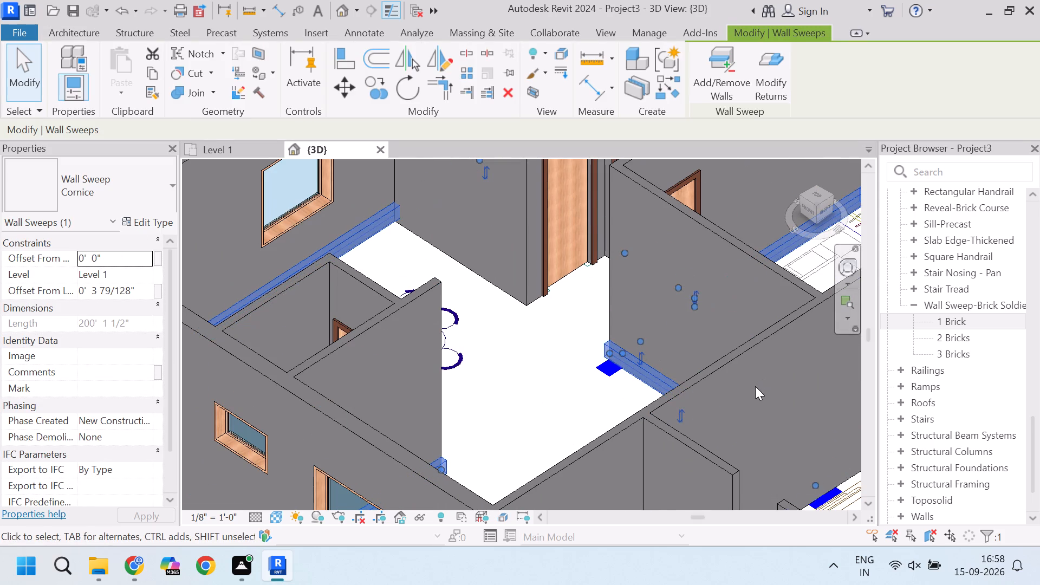
scroll(755, 386, "down", 4)
left_click(732, 373)
scroll(732, 373, "down", 5)
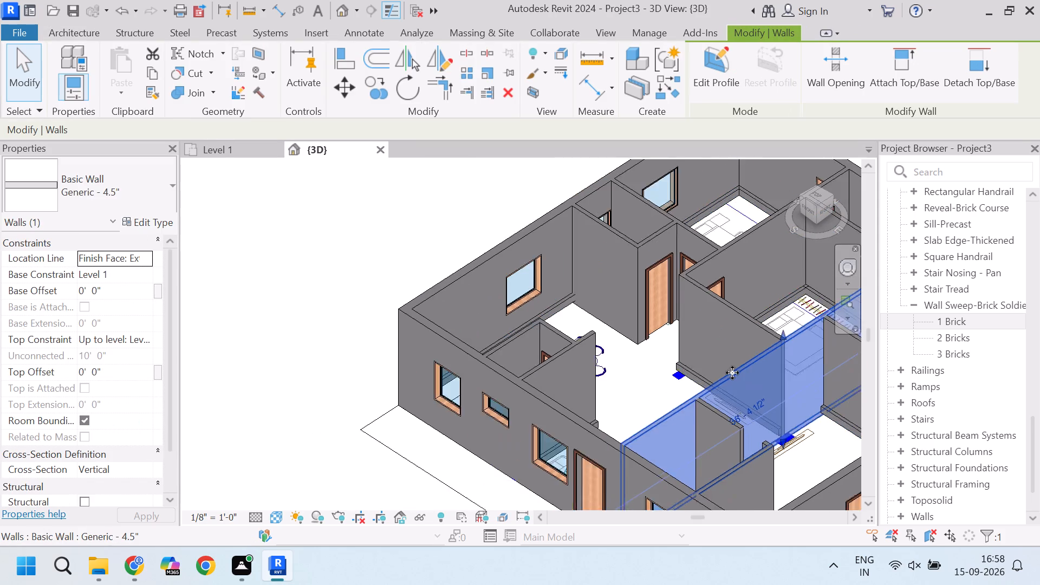
scroll(758, 464, "up", 4)
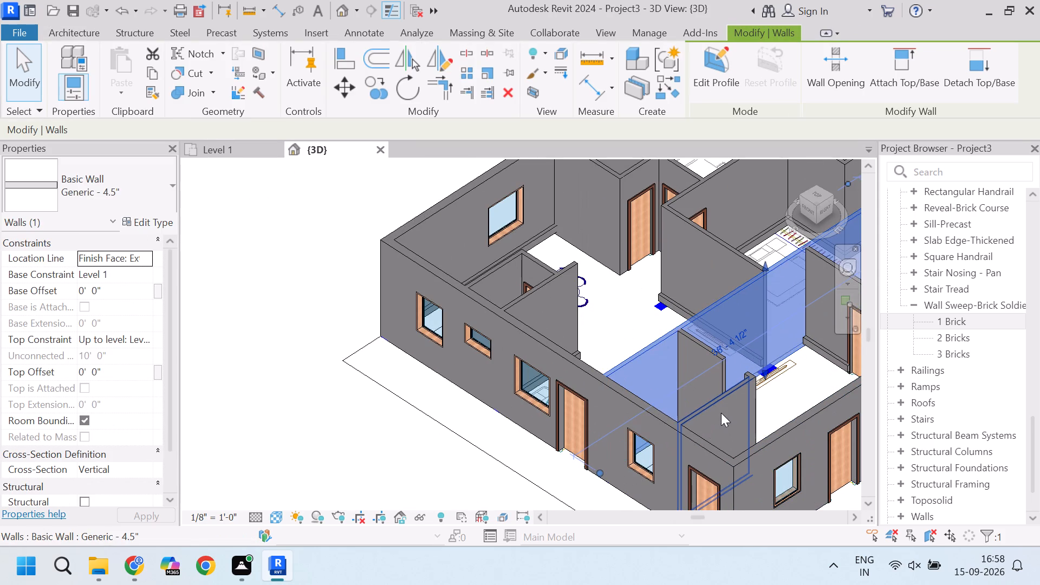
left_click(717, 407)
scroll(669, 396, "down", 4)
scroll(736, 386, "up", 6)
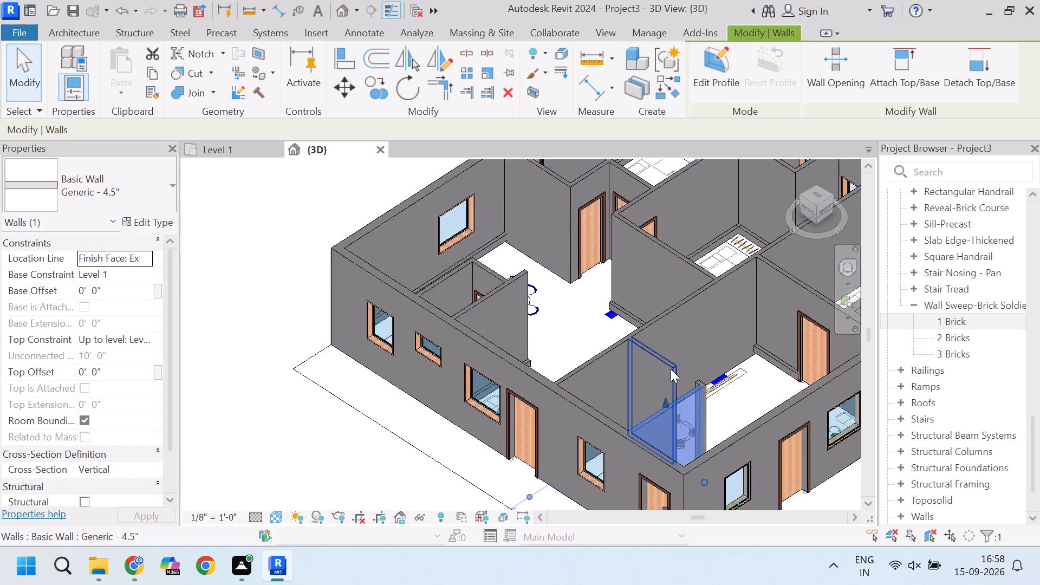
scroll(671, 369, "up", 2)
scroll(503, 334, "down", 5)
scroll(554, 328, "down", 5)
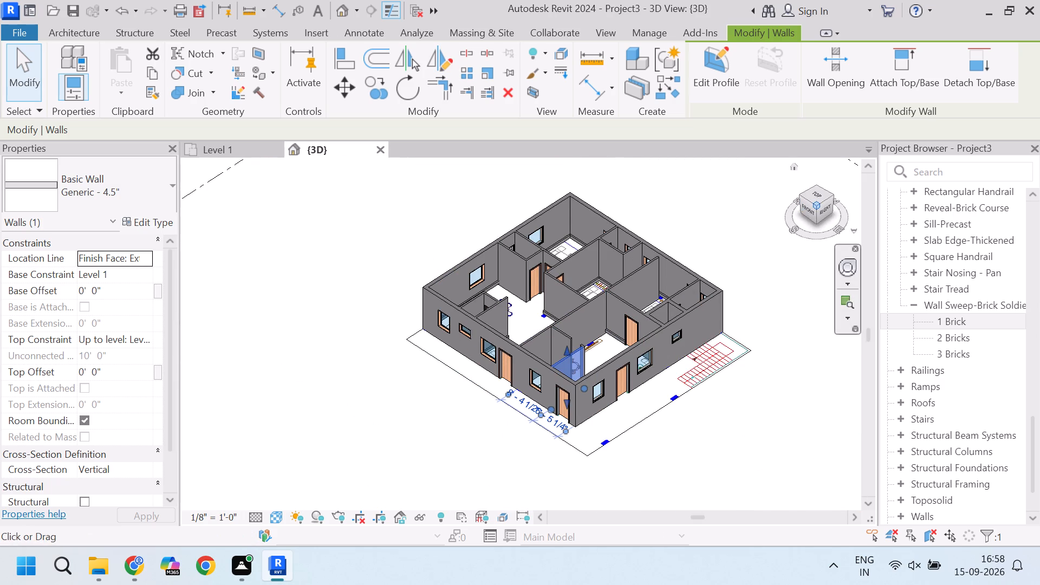
left_click_drag(818, 204, 677, 218)
scroll(776, 339, "up", 7)
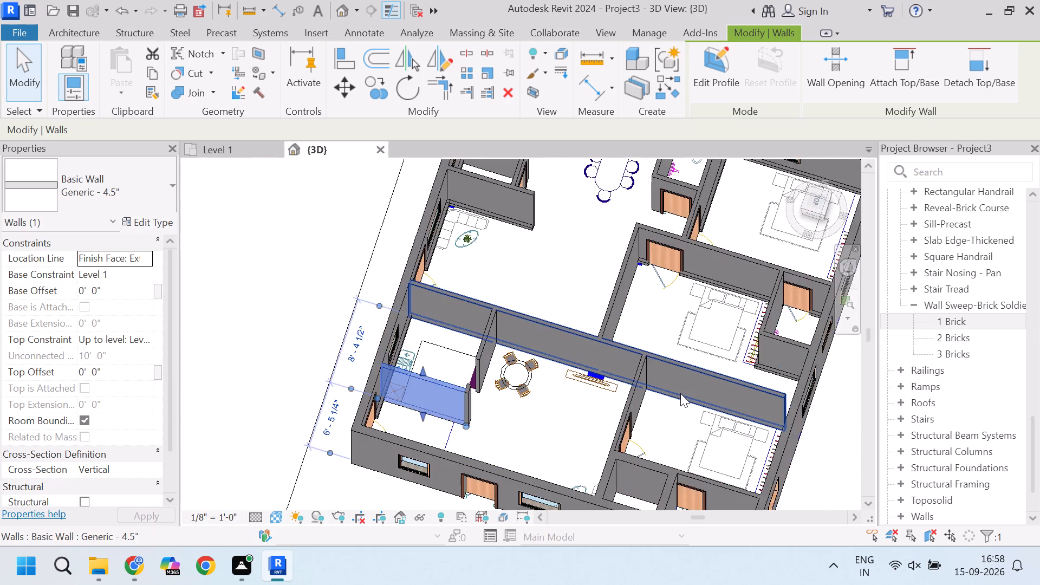
scroll(680, 393, "up", 2)
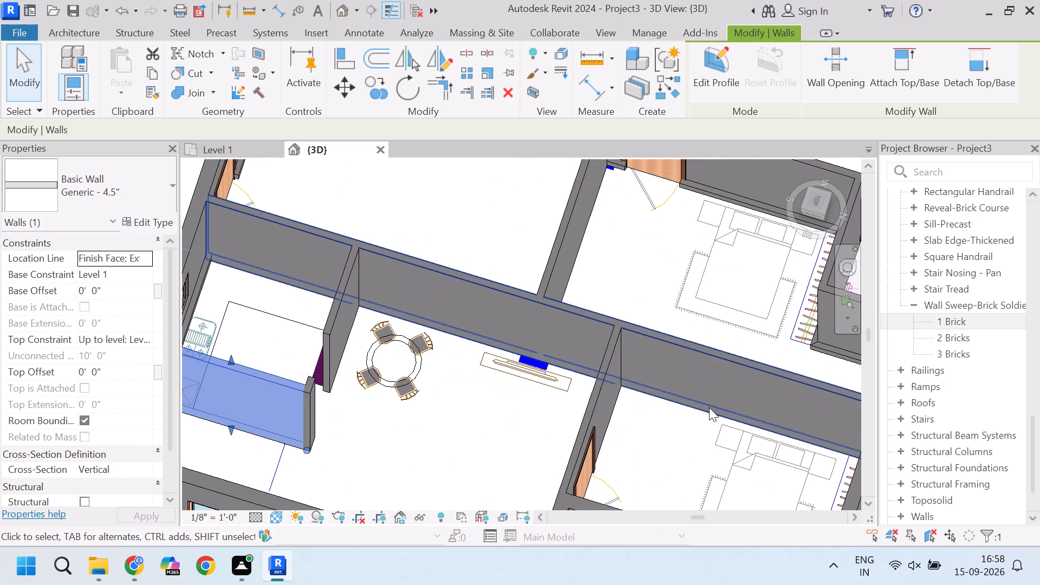
left_click(709, 407)
scroll(632, 415, "down", 4)
scroll(673, 369, "up", 3)
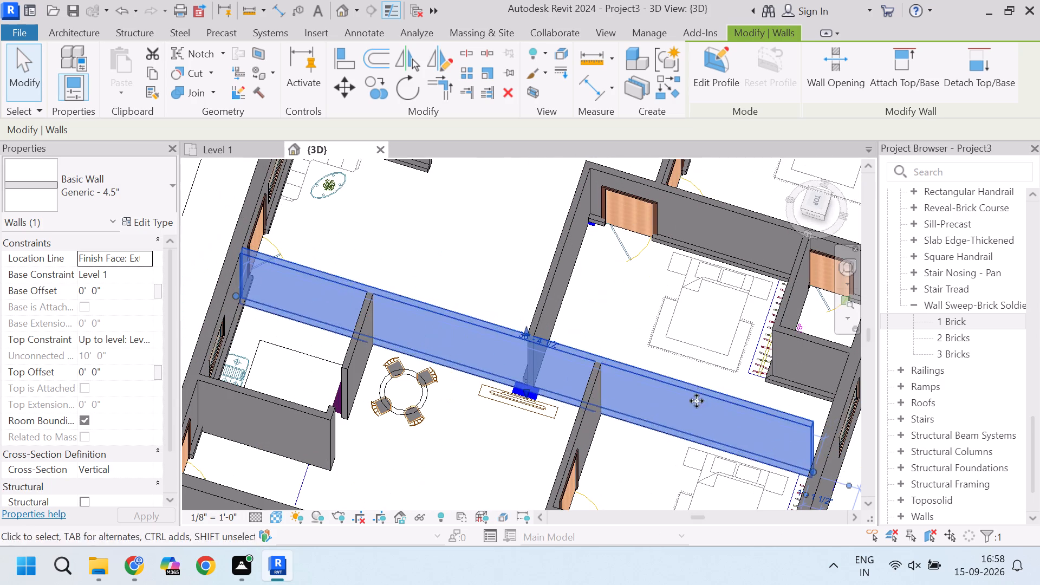
key("Escape")
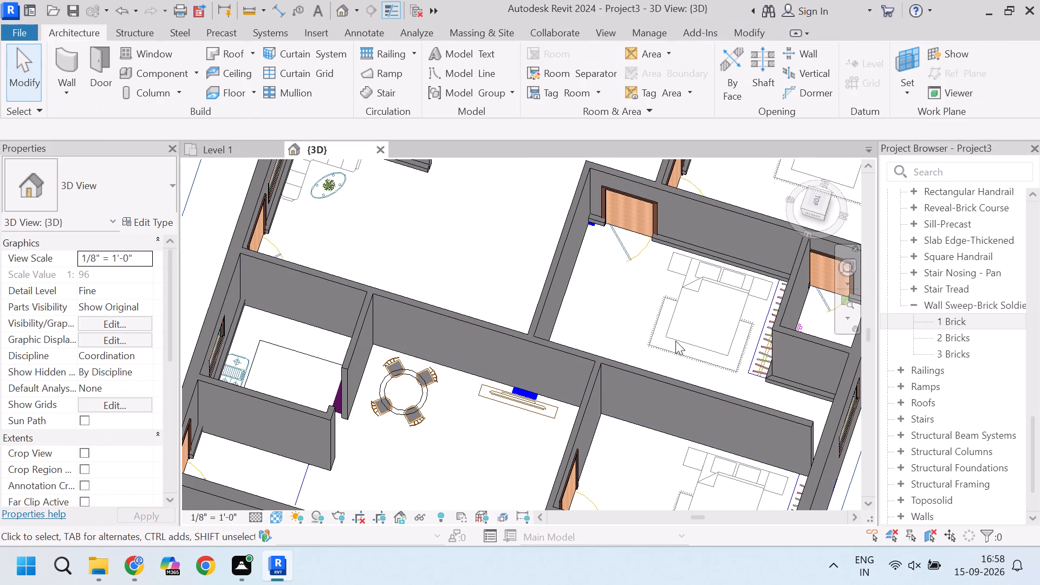
Highlight the Cornice sweep in a top-down 3D view and examine its coverage along the bedroom, toilet, hall and lift walls.
scroll(589, 322, "down", 4)
left_click_drag(820, 200, 767, 199)
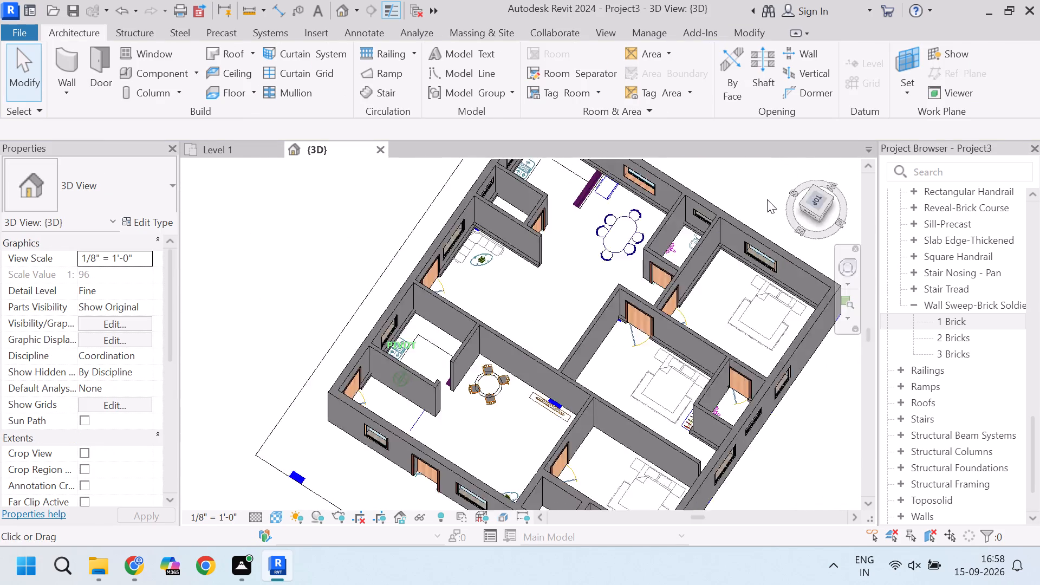
left_click_drag(767, 199, 587, 501)
scroll(779, 318, "down", 6)
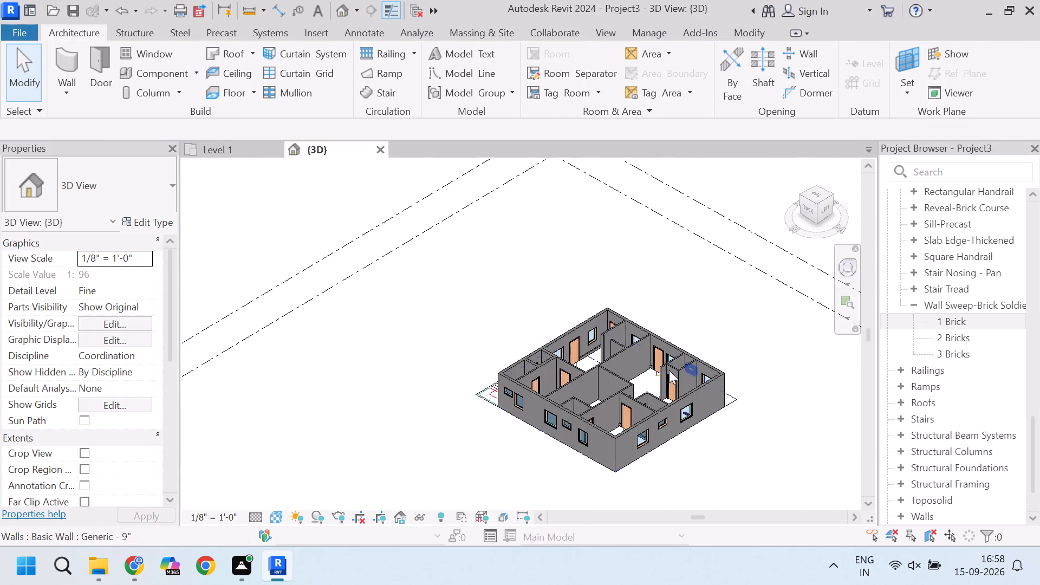
scroll(634, 383, "up", 7)
scroll(589, 448, "up", 3)
scroll(544, 328, "down", 6)
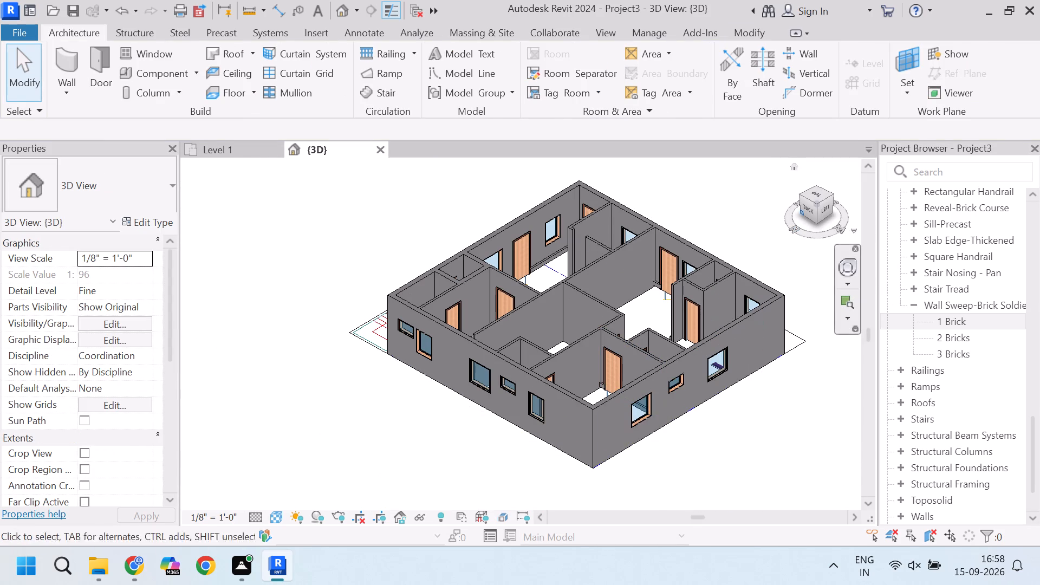
left_click_drag(817, 201, 798, 256)
scroll(659, 311, "down", 4)
scroll(634, 422, "up", 6)
scroll(597, 452, "up", 6)
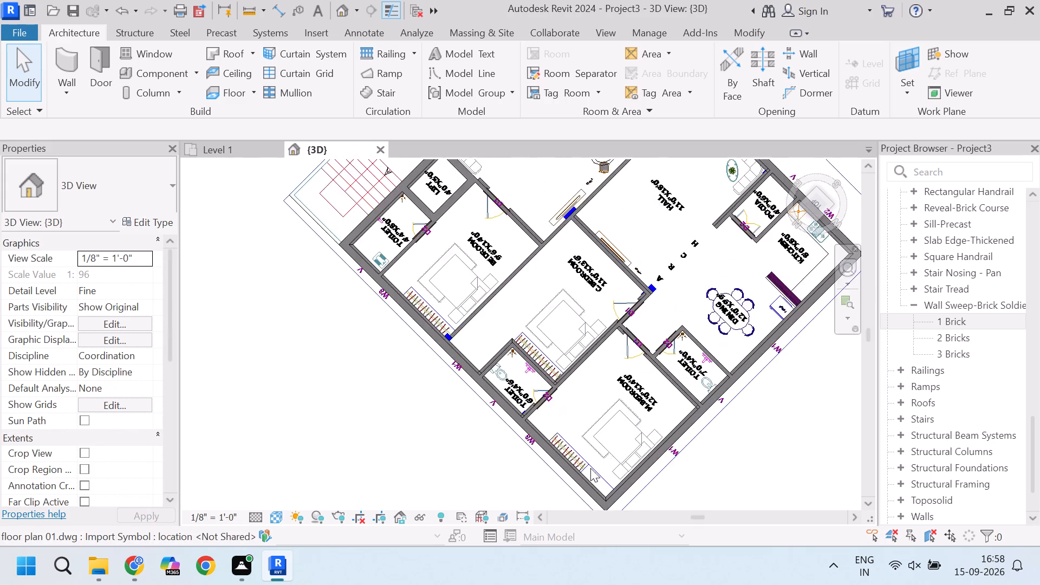
scroll(565, 471, "up", 3)
left_click(504, 428)
scroll(565, 462, "down", 2)
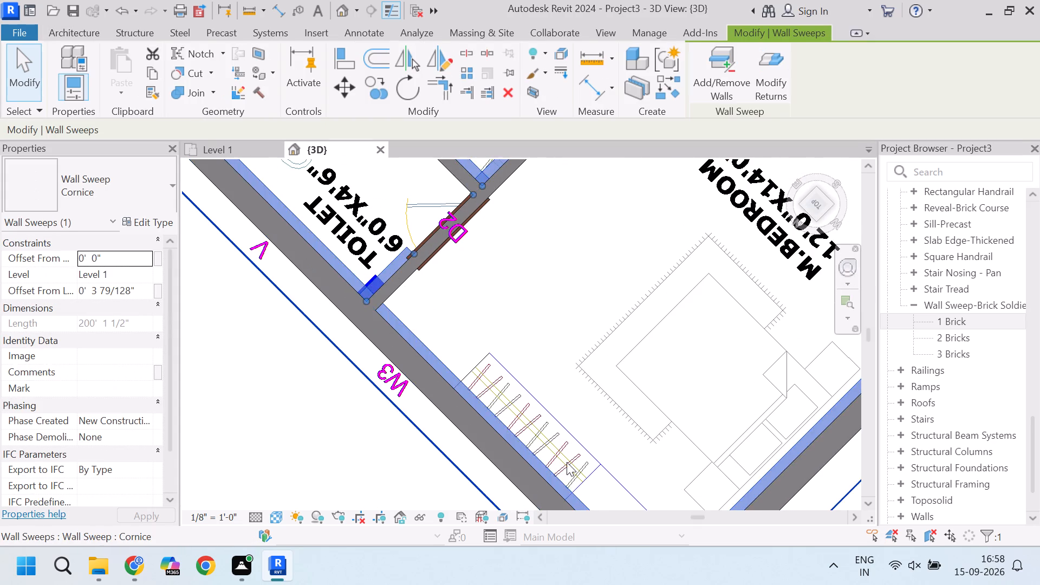
scroll(567, 462, "down", 4)
scroll(595, 375, "down", 2)
scroll(526, 317, "down", 3)
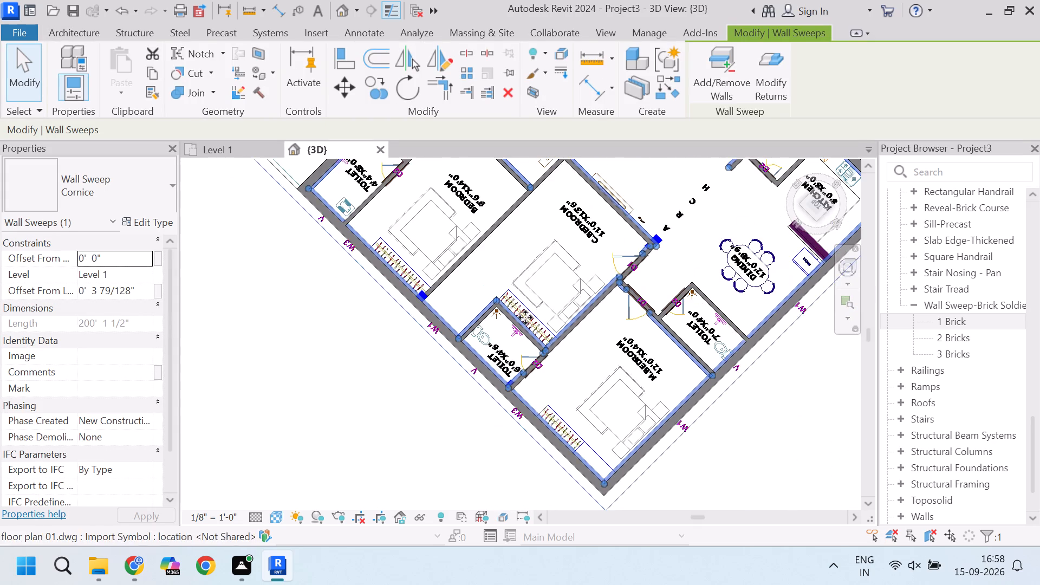
scroll(544, 211, "up", 3)
scroll(543, 217, "down", 4)
scroll(523, 189, "up", 6)
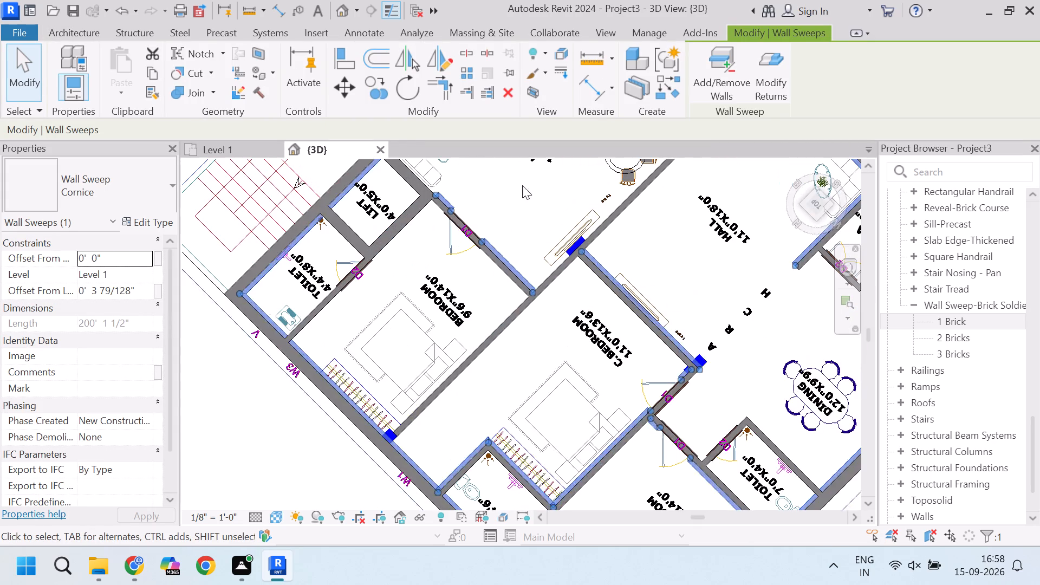
scroll(465, 225, "up", 2)
scroll(438, 260, "down", 4)
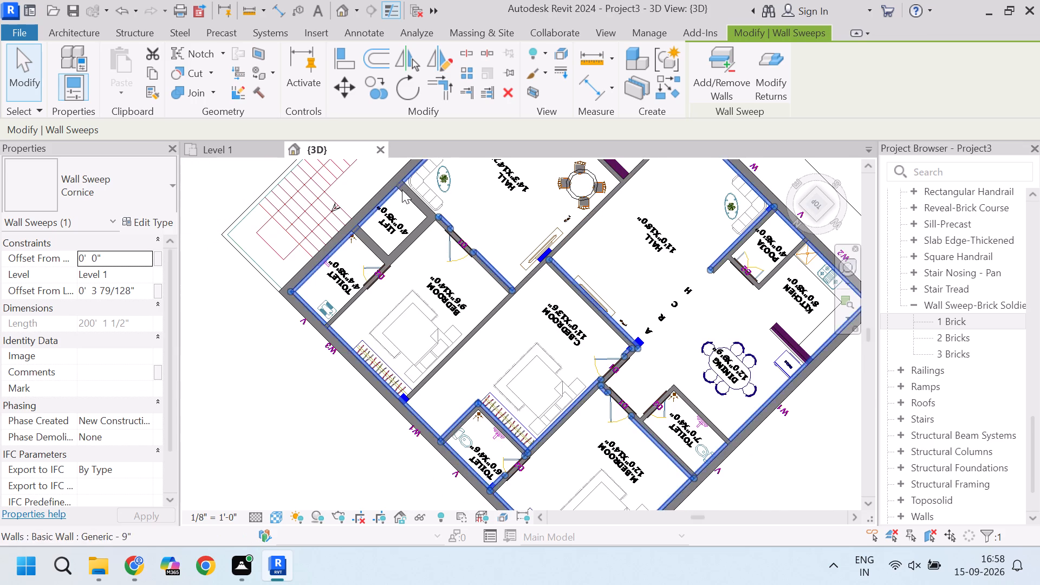
scroll(398, 184, "up", 6)
scroll(446, 220, "up", 1)
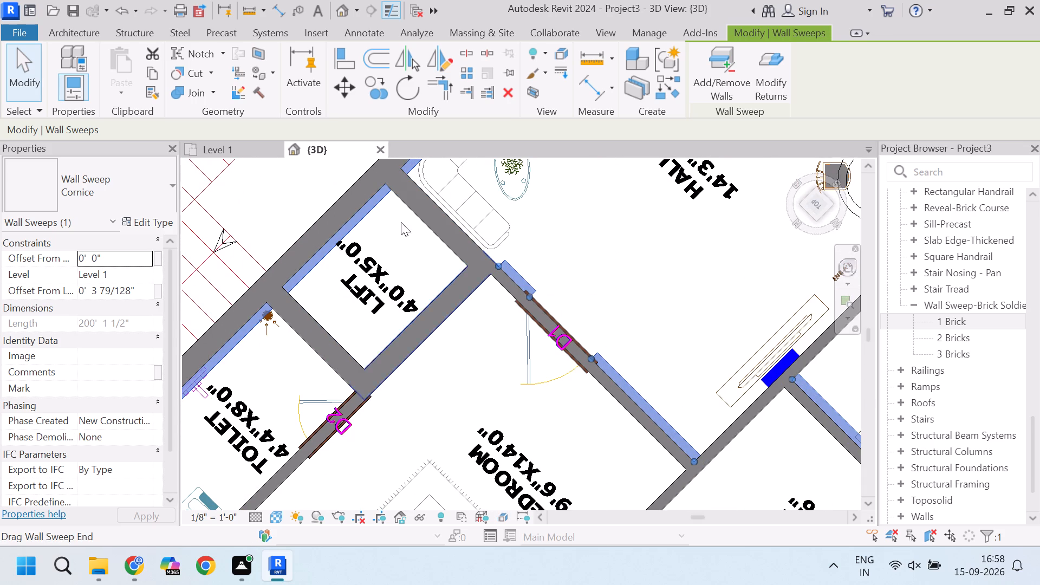
scroll(438, 255, "down", 2)
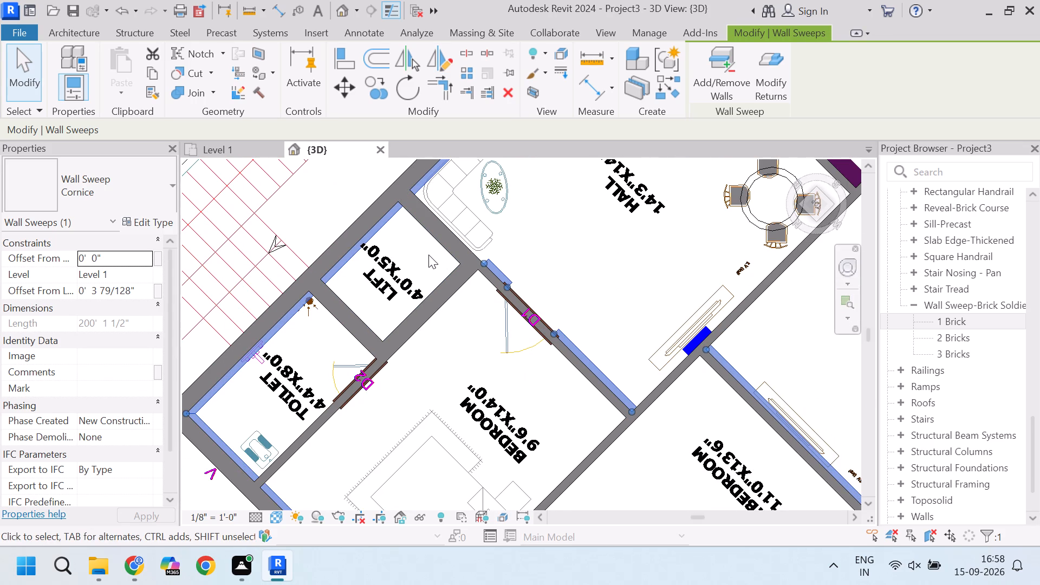
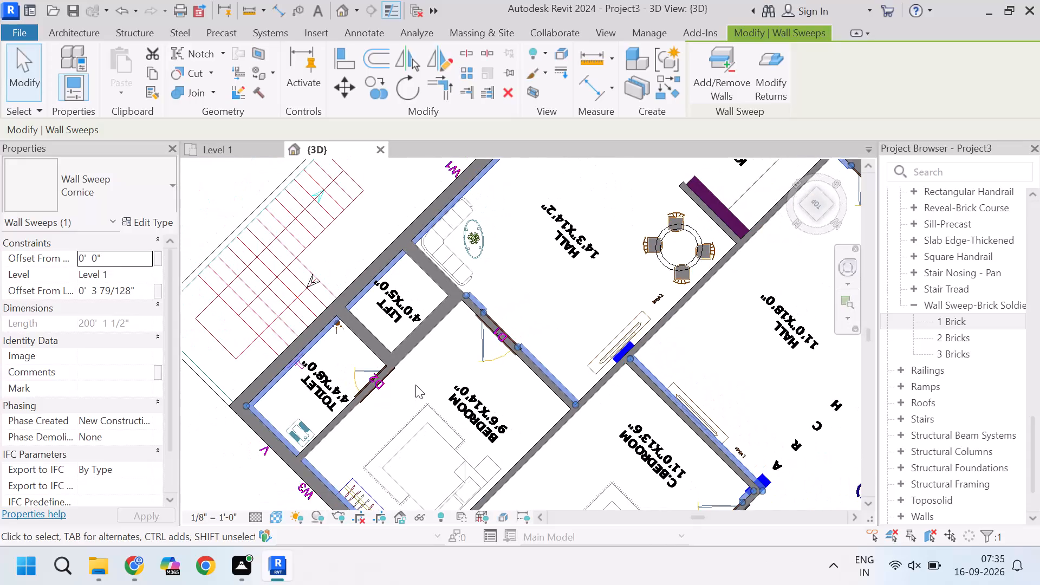
Compare the cornice around the lift and toilets in the 3D view with its position in the Level 1 plan.
scroll(415, 385, "down", 2)
left_click(235, 143)
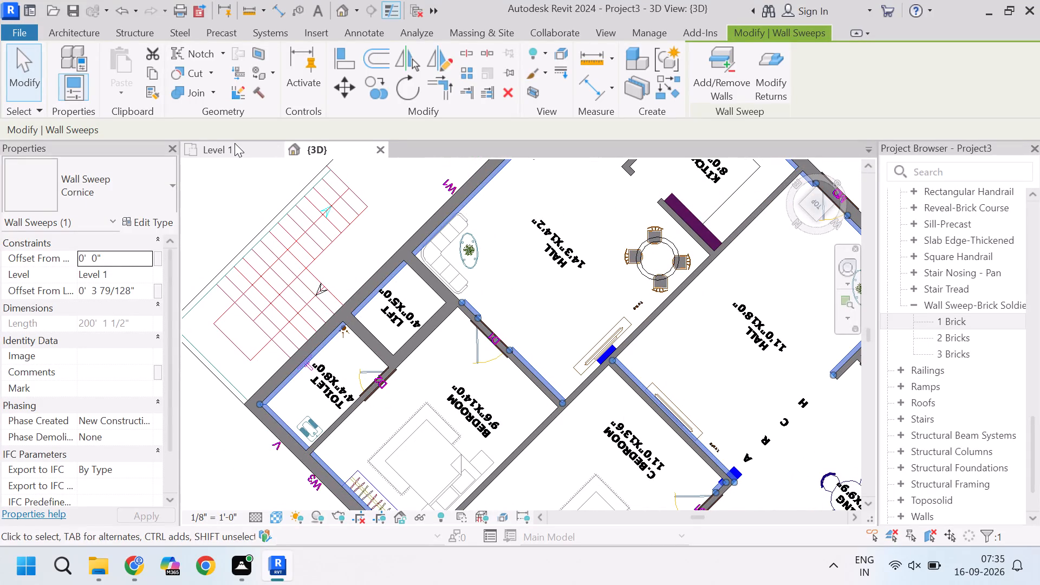
scroll(400, 265, "up", 2)
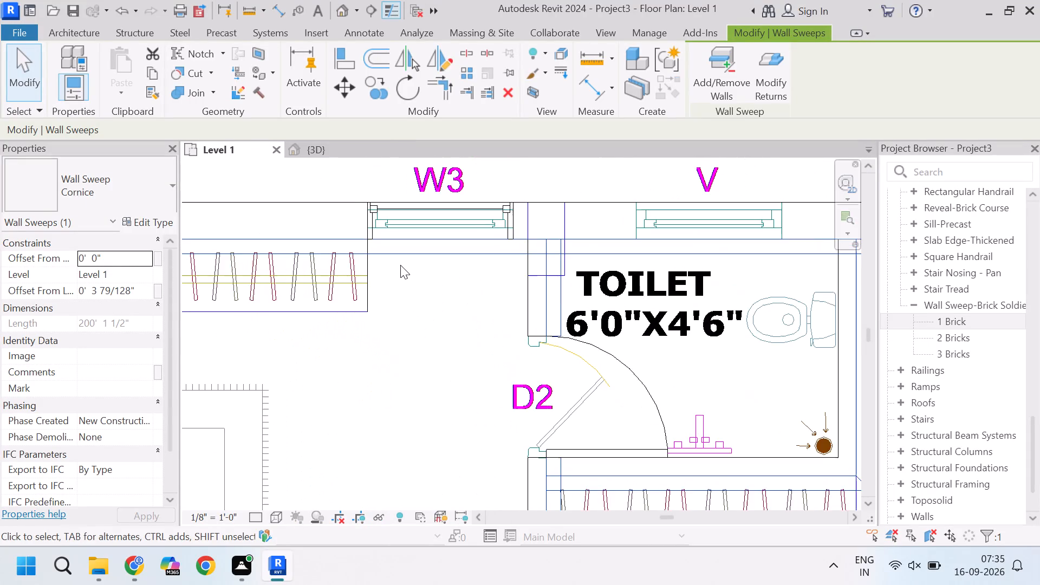
scroll(400, 265, "down", 1)
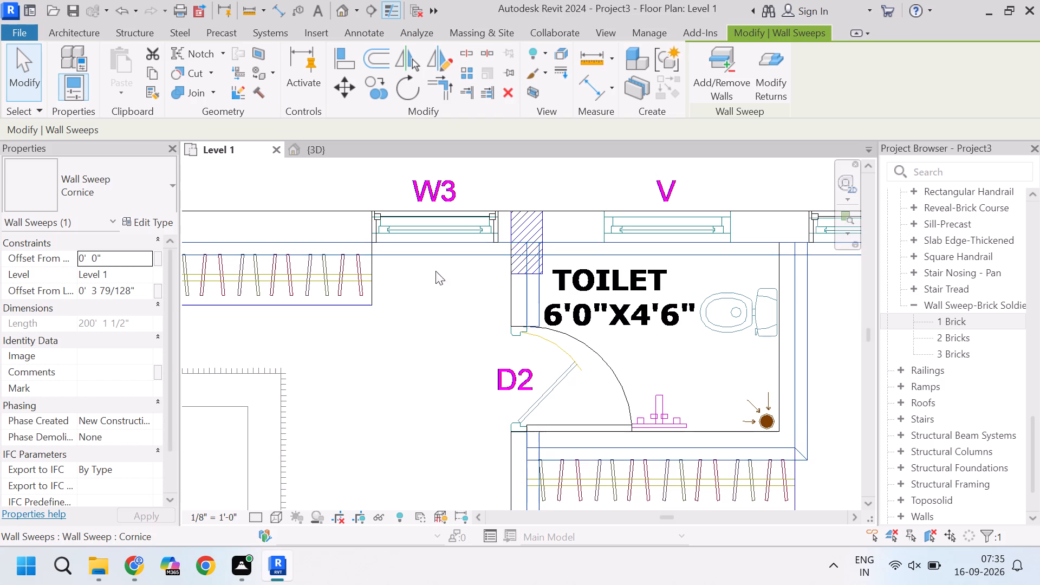
left_click(319, 152)
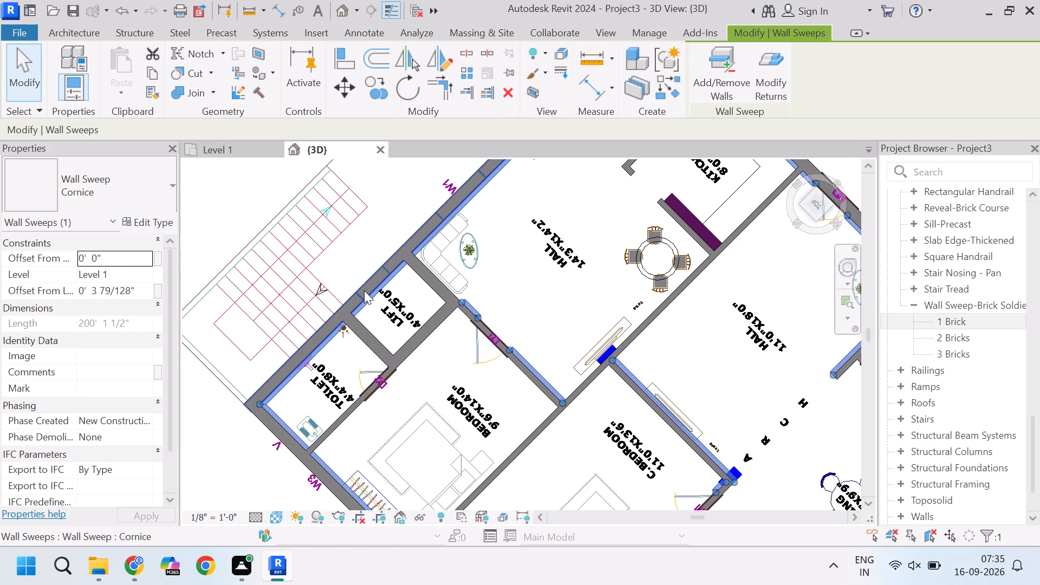
scroll(381, 294, "up", 8)
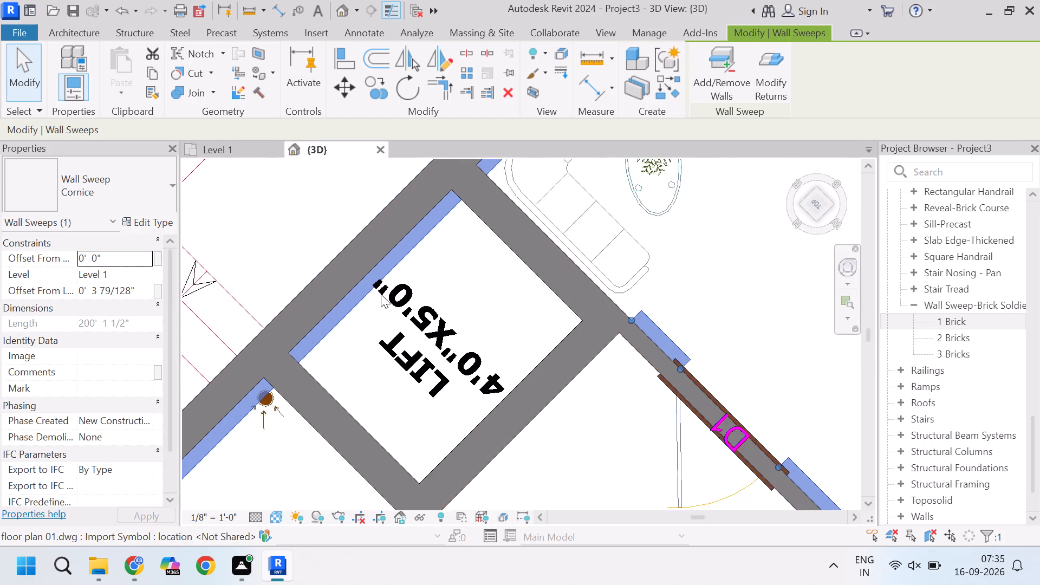
left_click(236, 153)
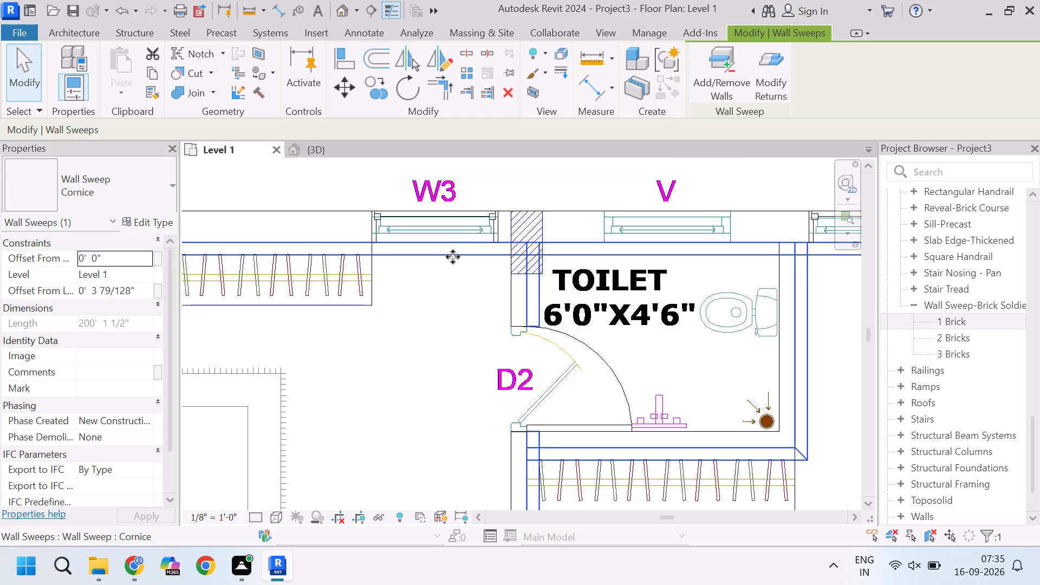
Measure the cornice's projection at the master bedroom's outer wall by window W3, using an aligned dimension without placing it.
type("DI")
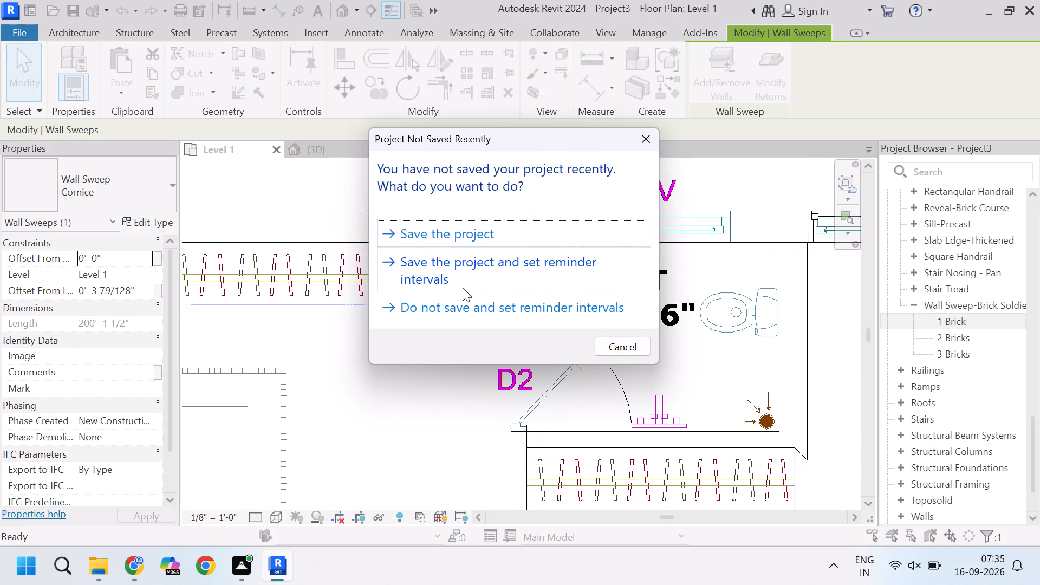
left_click(632, 346)
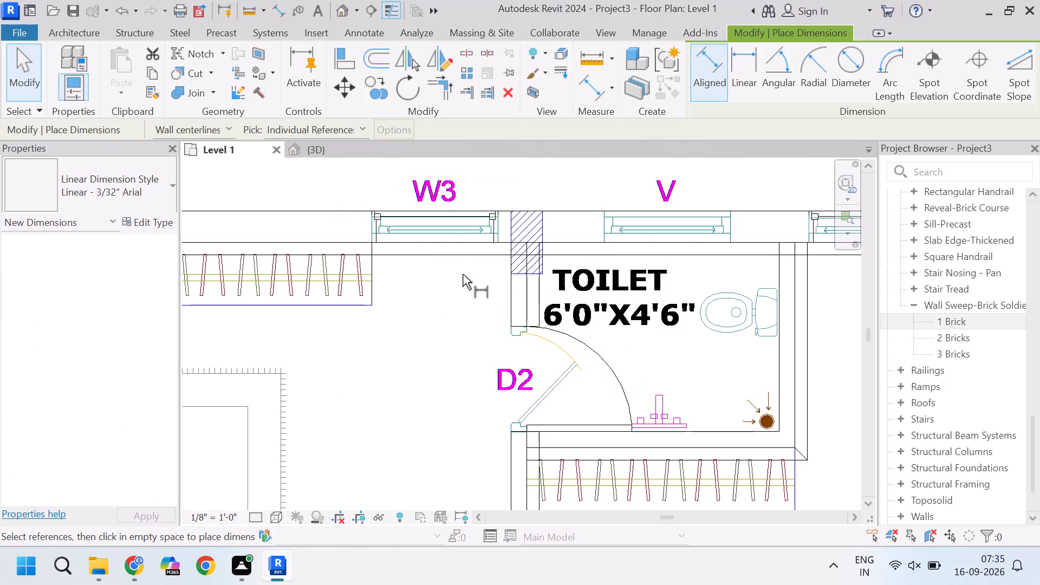
left_click(459, 249)
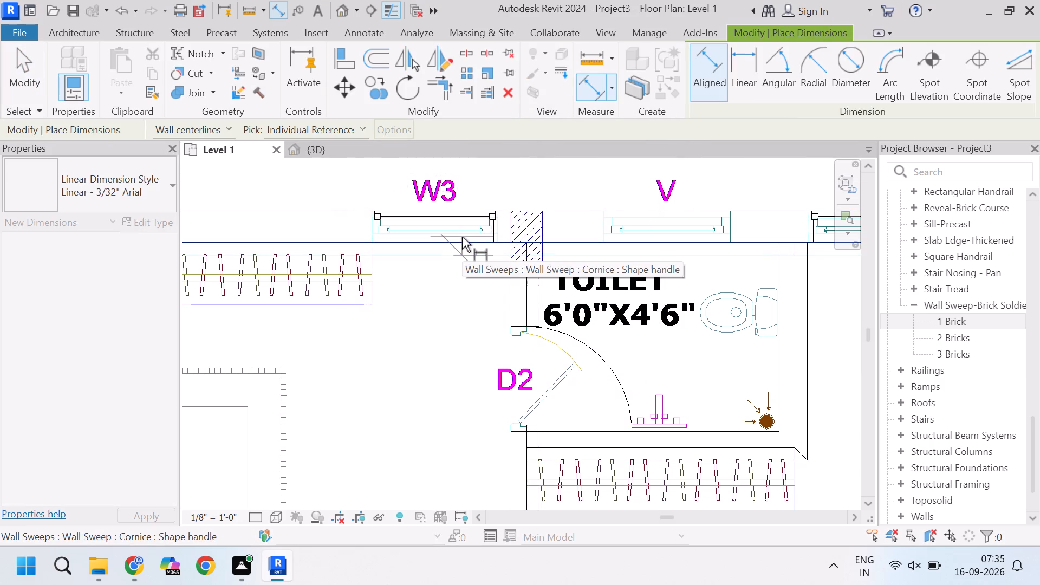
left_click(463, 239)
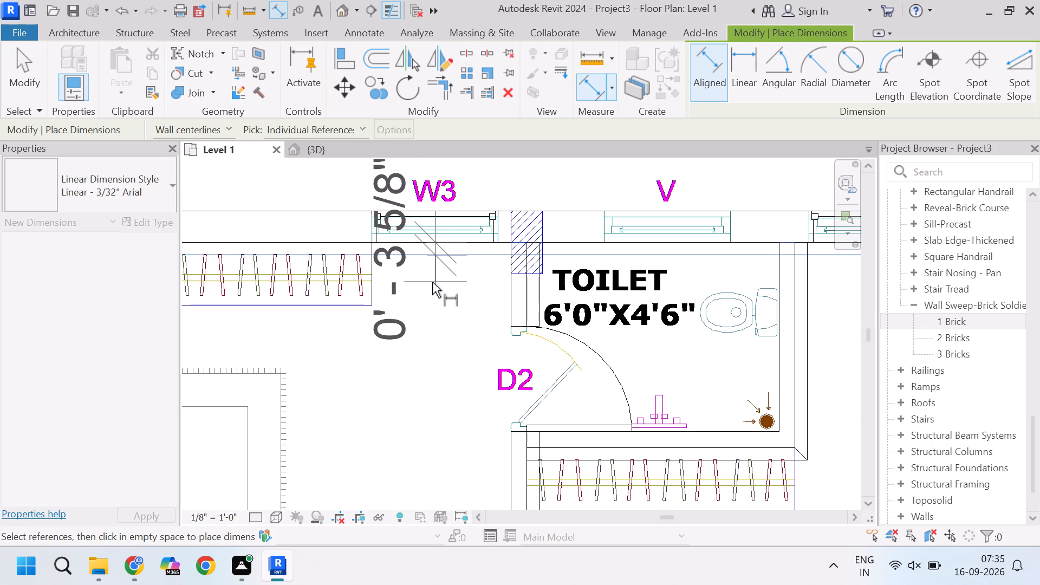
key("Escape")
key("Escape")
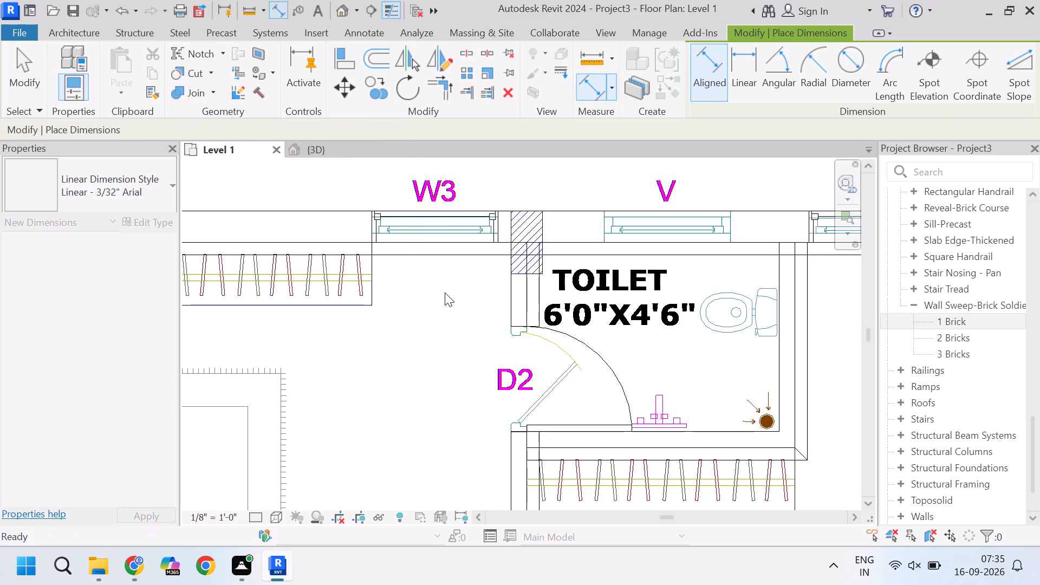
Use Add/Remove Walls to extend the cornice sweep along the wall between C.BEDROOM and the lift-side BEDROOM, and that bedroom's toilet partition.
scroll(445, 292, "down", 6)
scroll(445, 292, "up", 2)
scroll(445, 292, "down", 1)
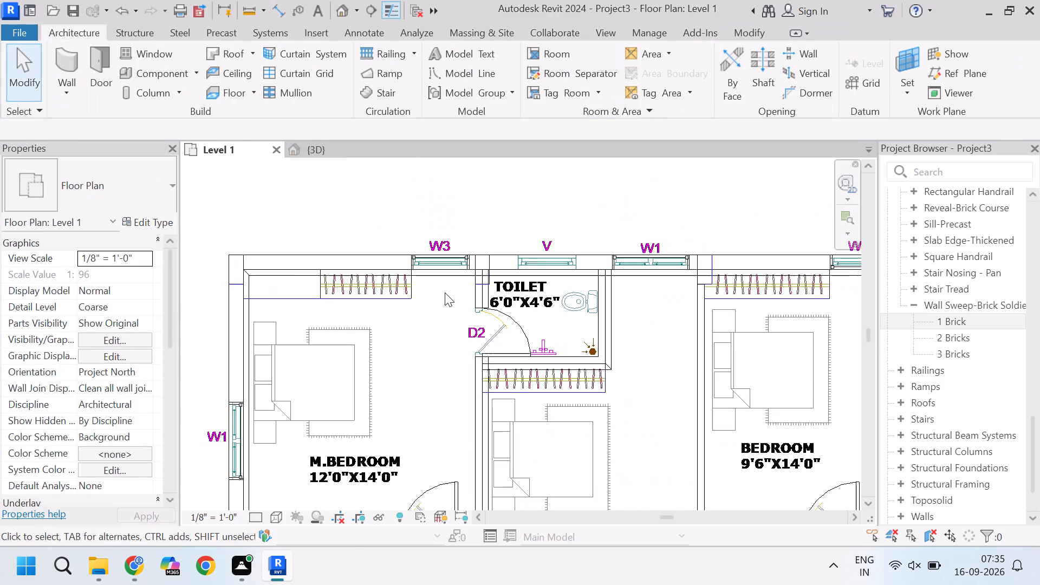
scroll(445, 292, "down", 1)
scroll(445, 292, "up", 2)
scroll(445, 292, "down", 2)
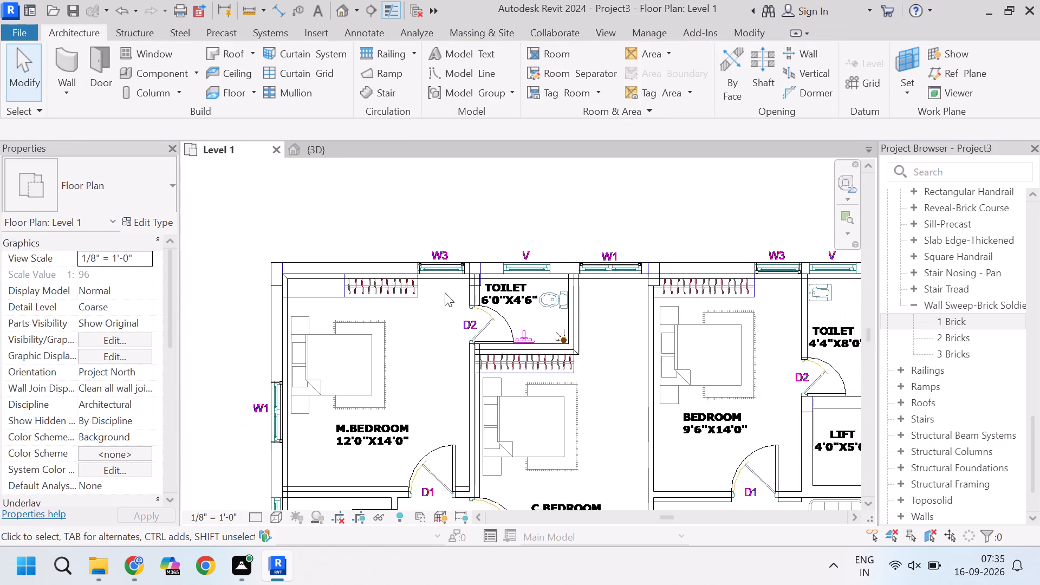
scroll(445, 292, "down", 1)
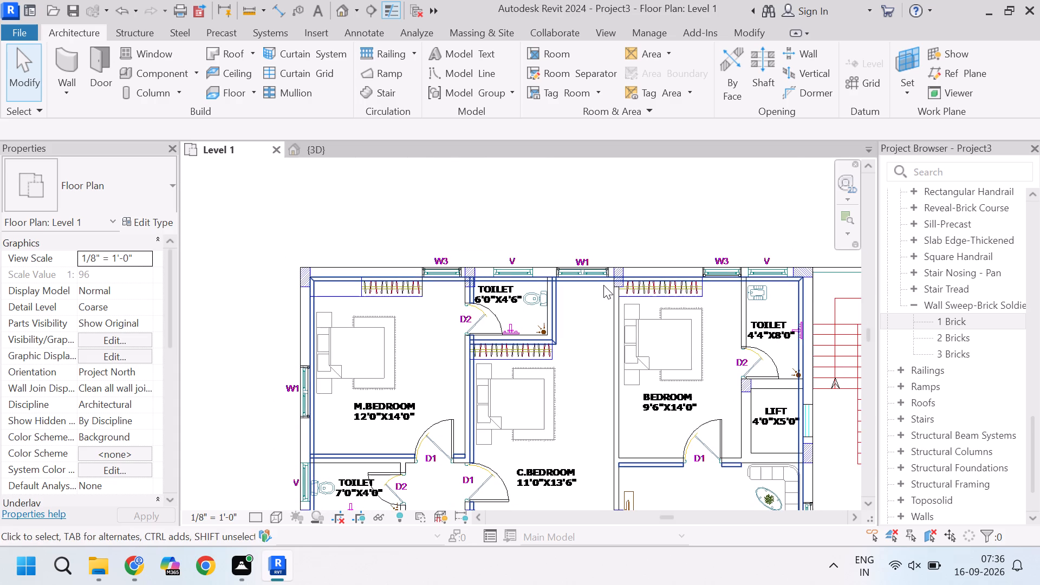
left_click(603, 285)
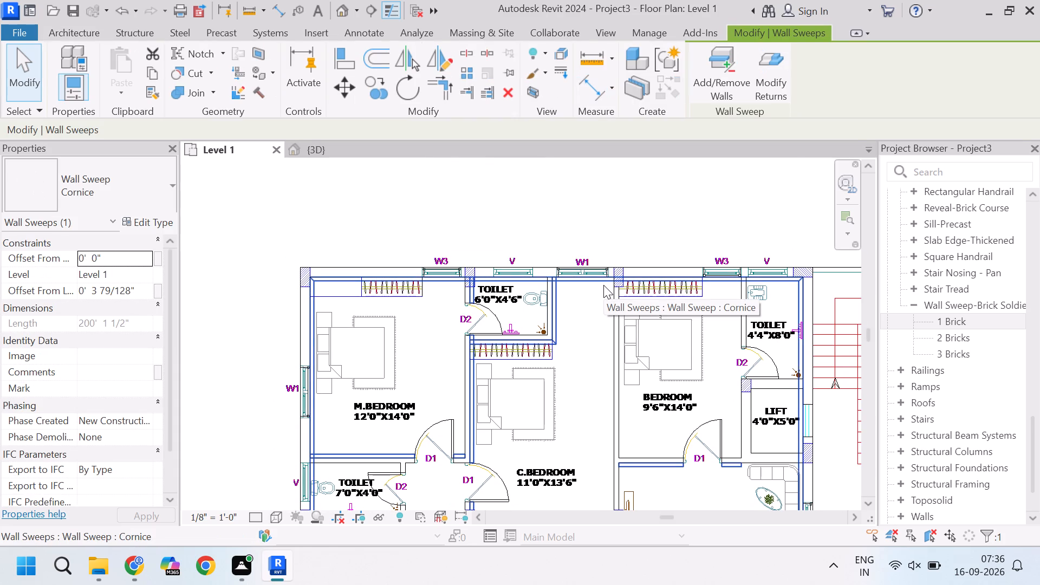
left_click(617, 341)
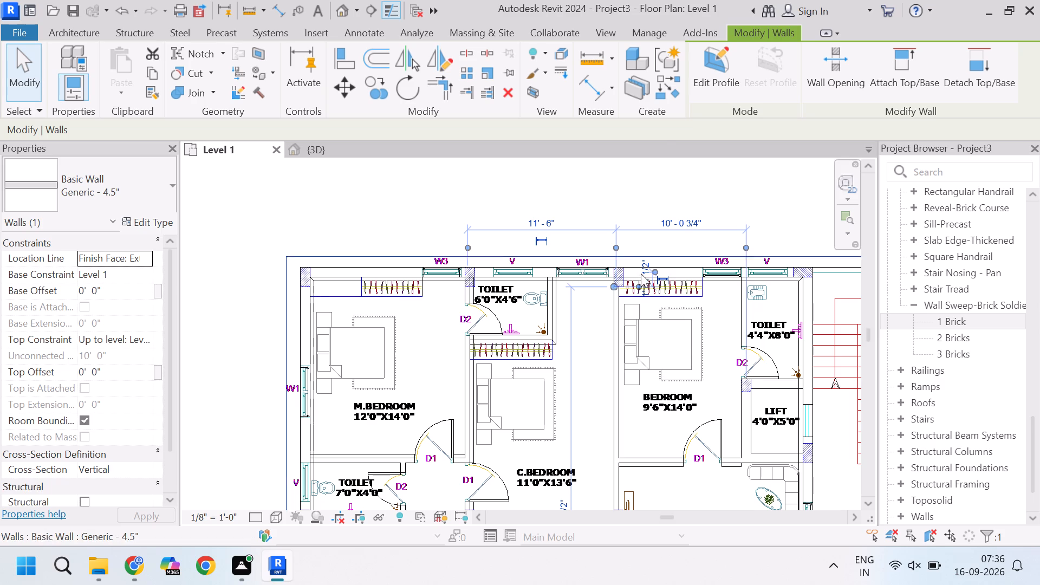
left_click(625, 174)
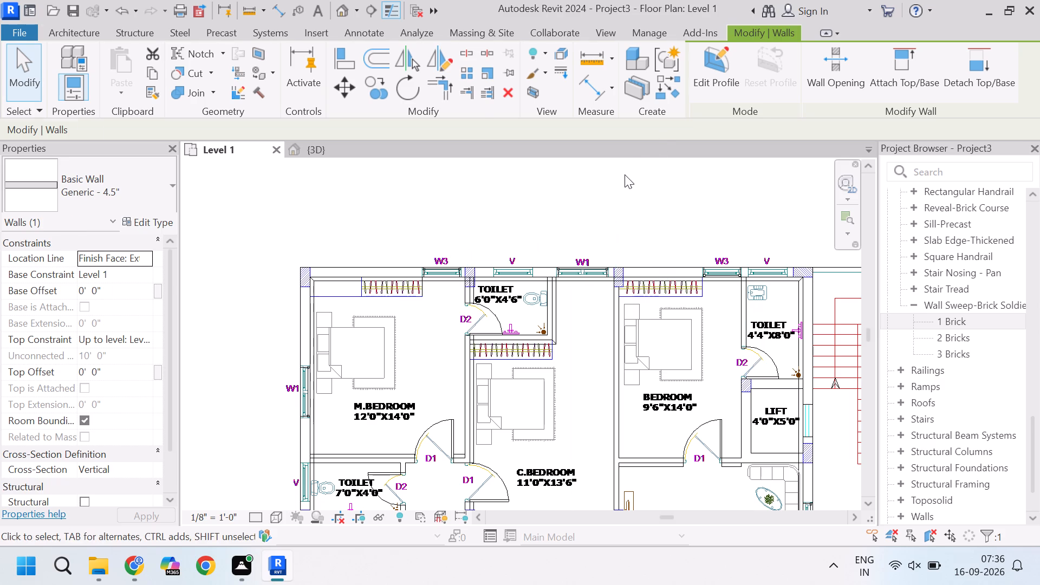
left_click(586, 287)
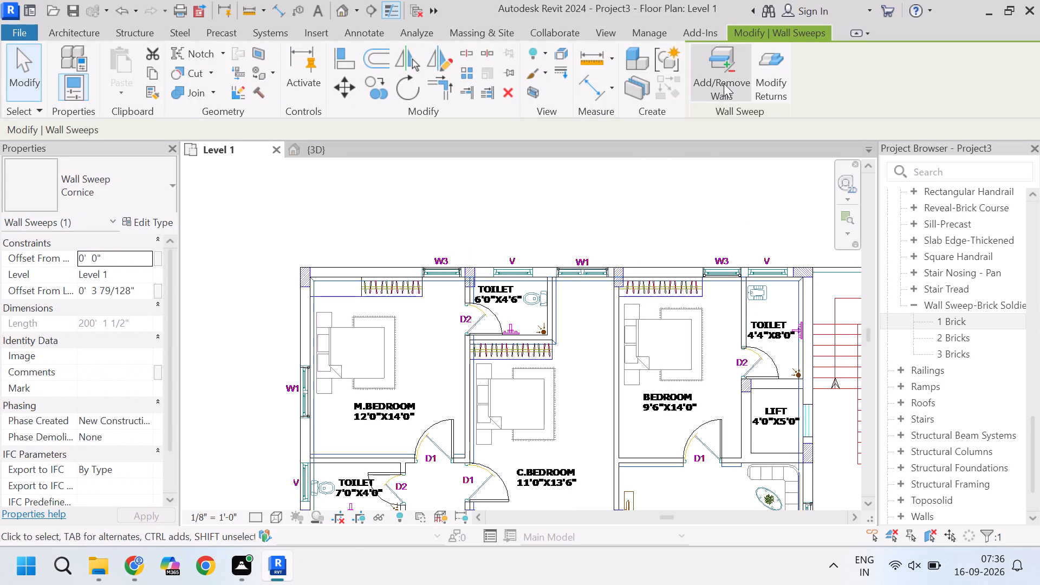
left_click(724, 83)
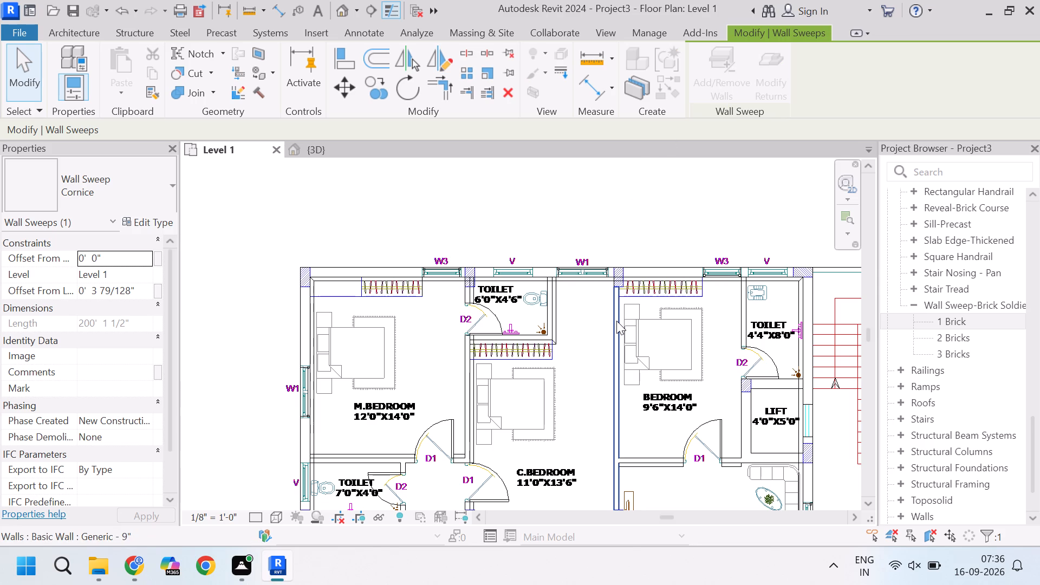
left_click(616, 321)
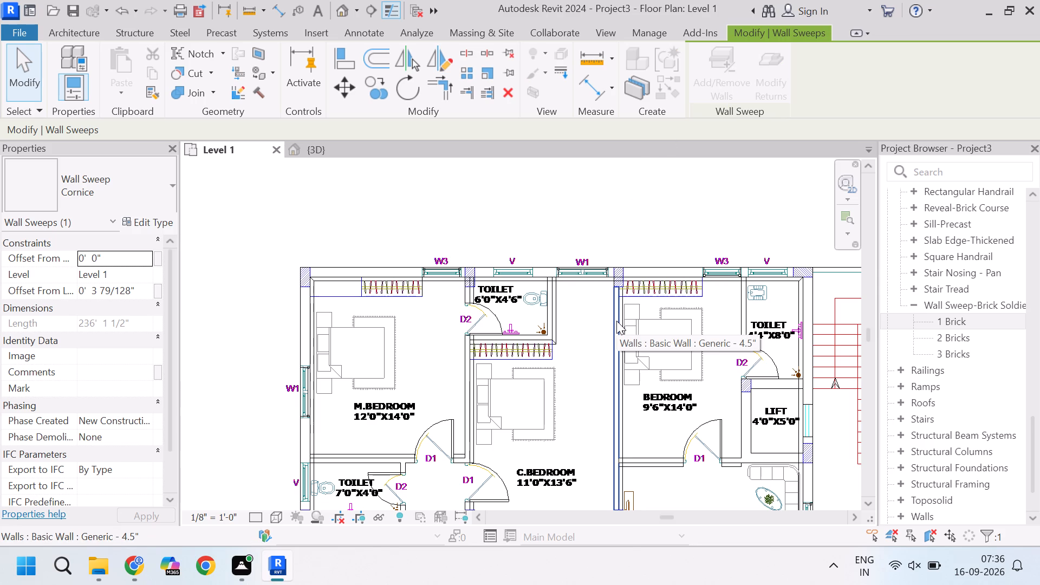
left_click(610, 320)
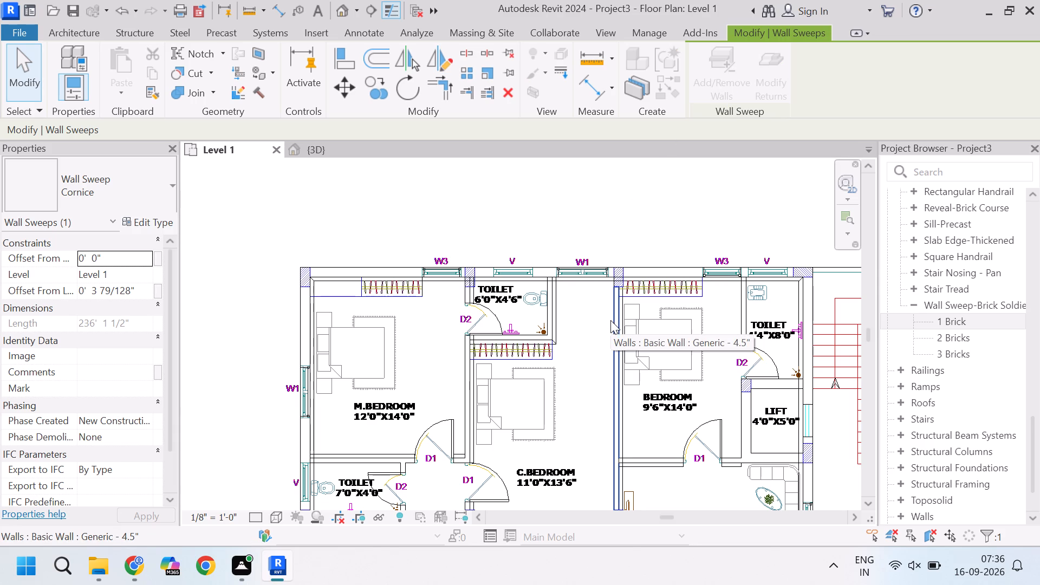
left_click(610, 320)
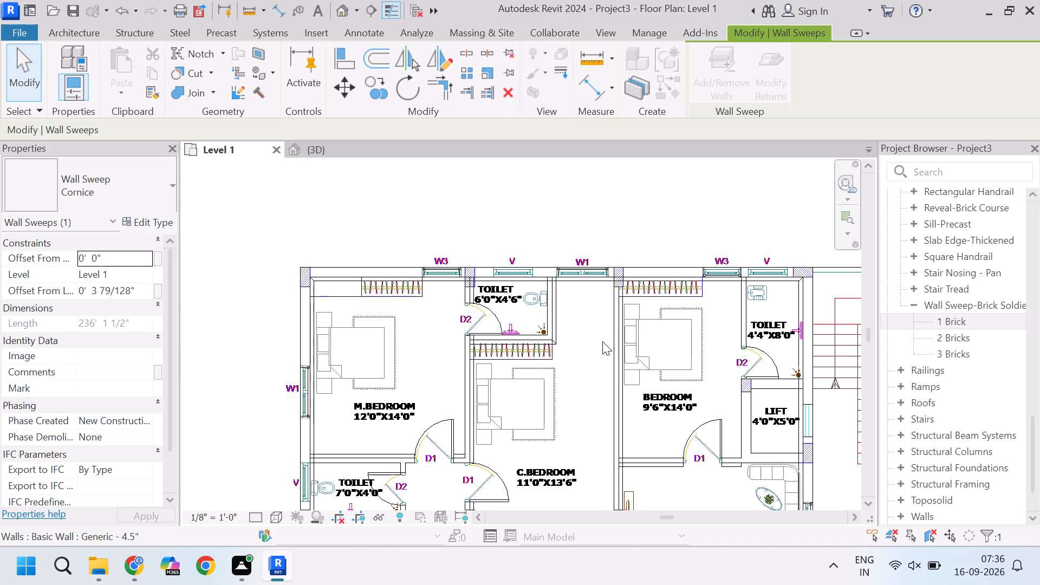
left_click(662, 459)
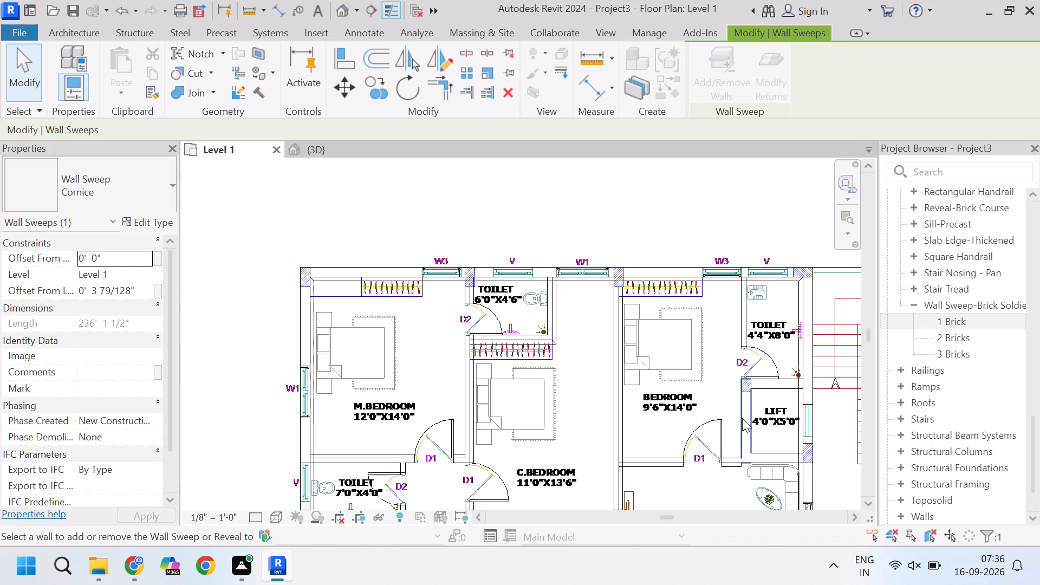
left_click(740, 313)
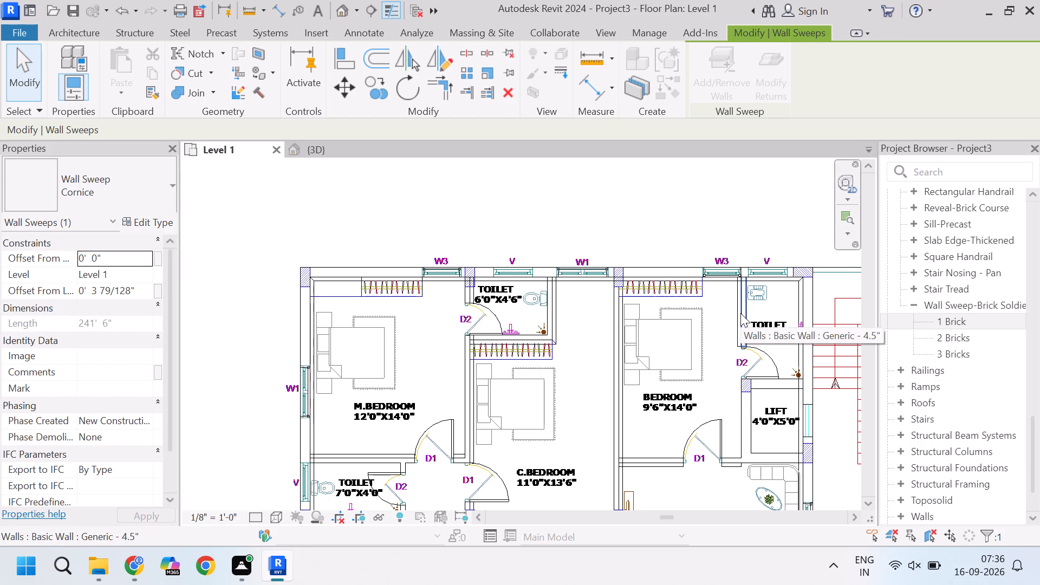
scroll(725, 487, "down", 3)
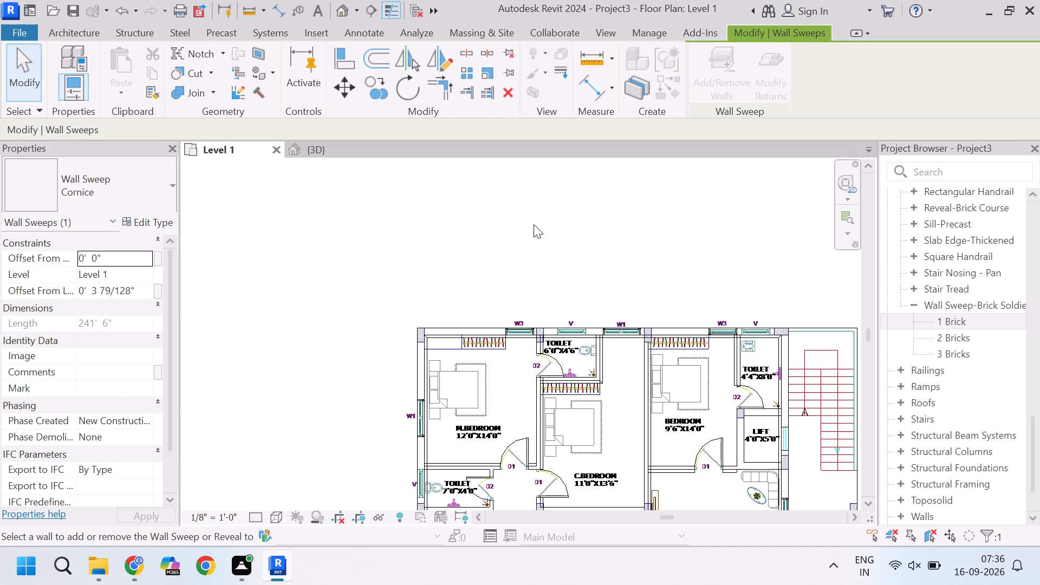
Examine the cornice along the lift, toilet, bedroom and hall walls in the 3D view.
left_click(331, 153)
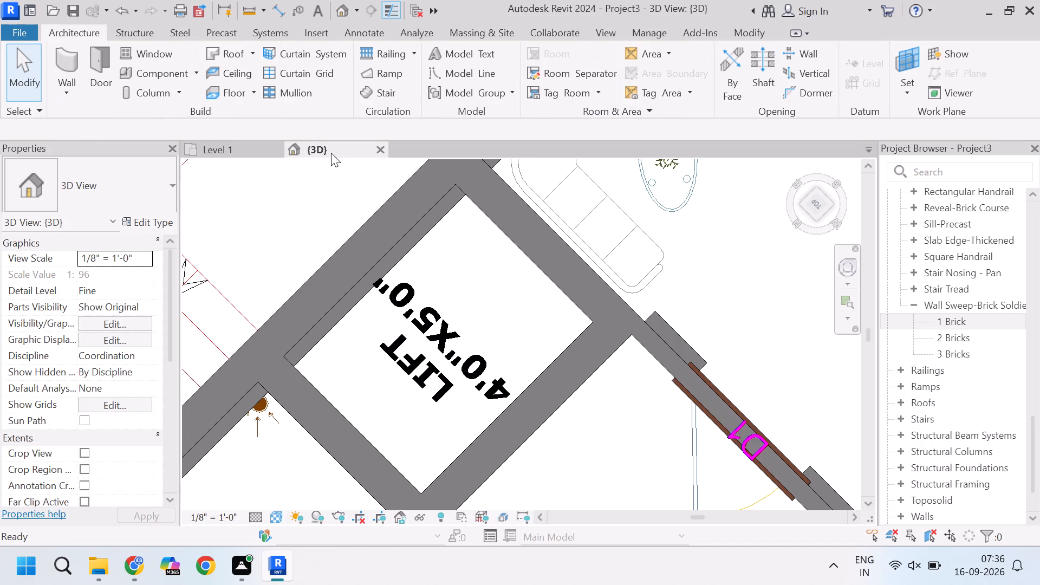
scroll(412, 307, "down", 3)
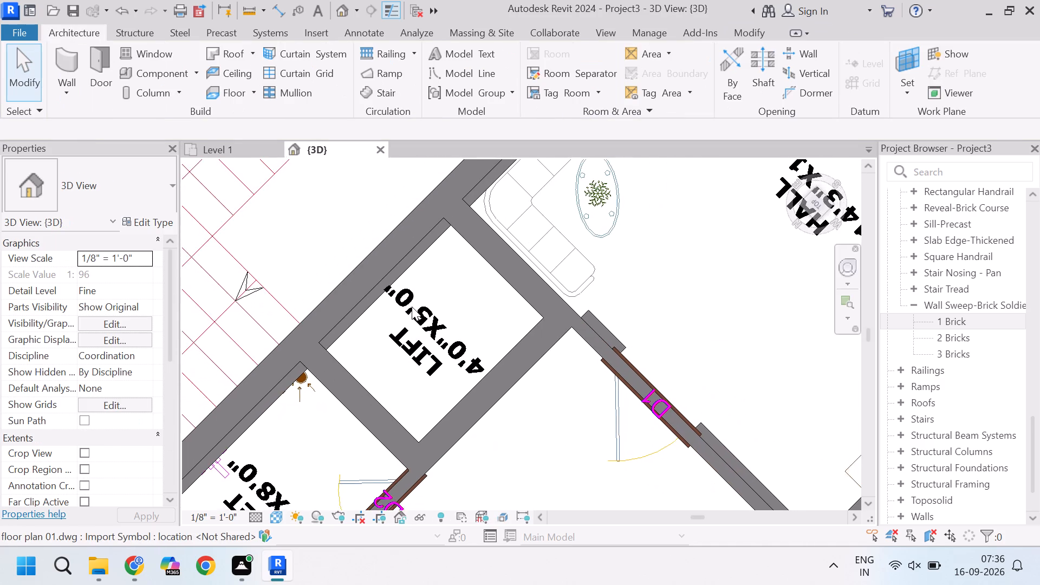
scroll(412, 307, "down", 2)
scroll(412, 307, "up", 1)
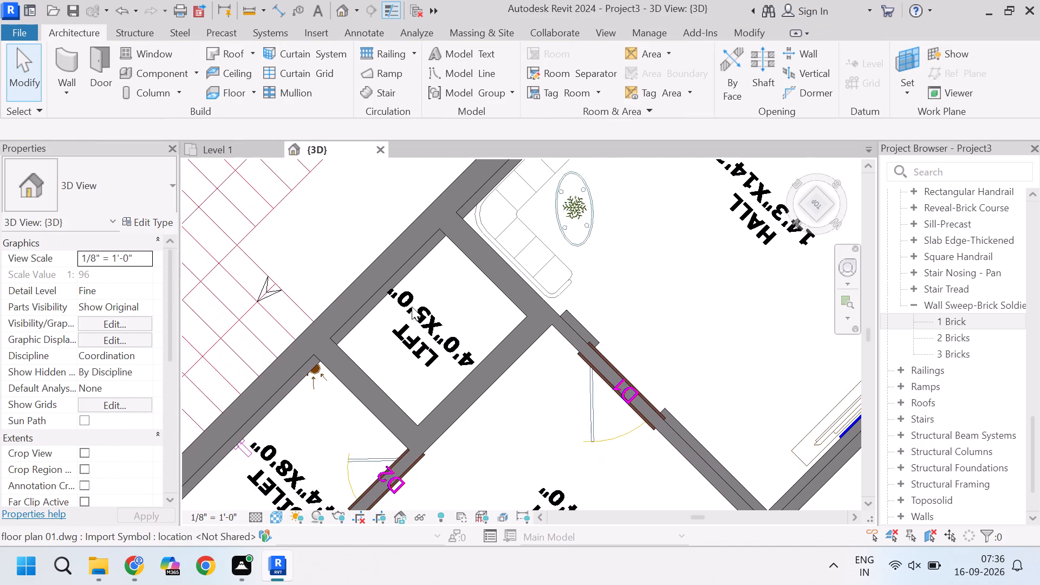
scroll(412, 307, "down", 5)
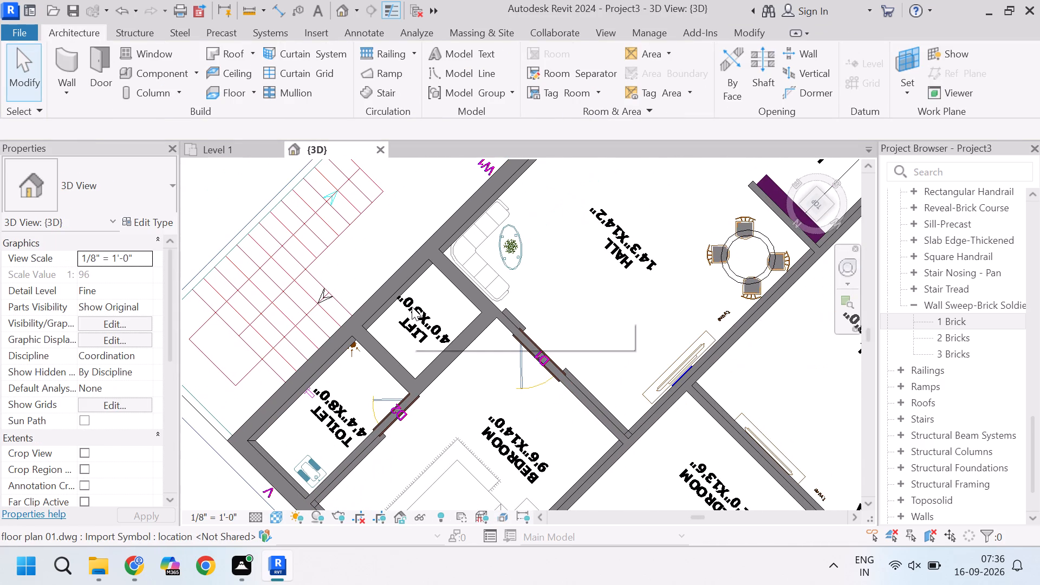
scroll(412, 307, "down", 2)
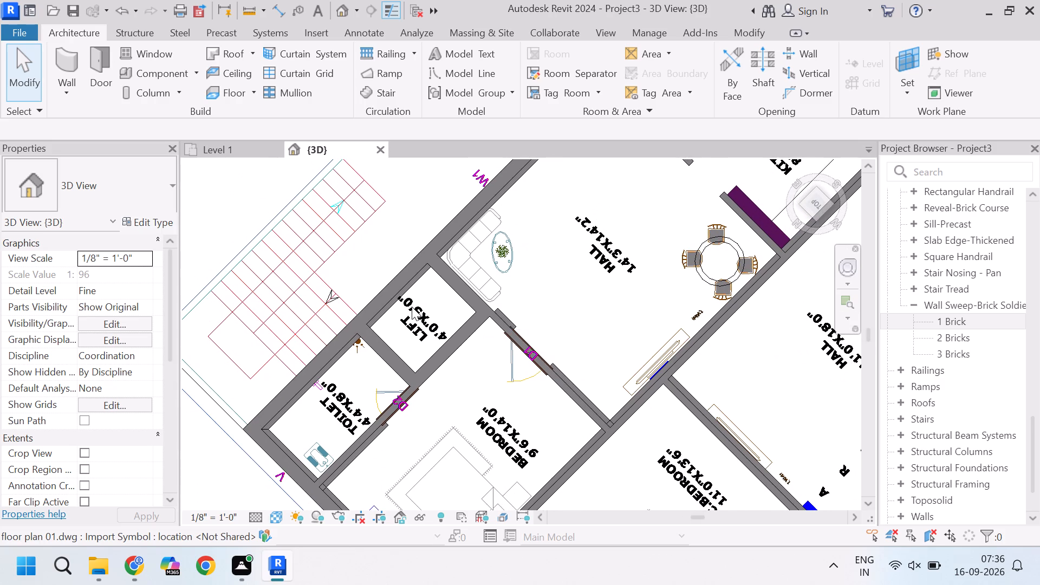
scroll(412, 307, "down", 1)
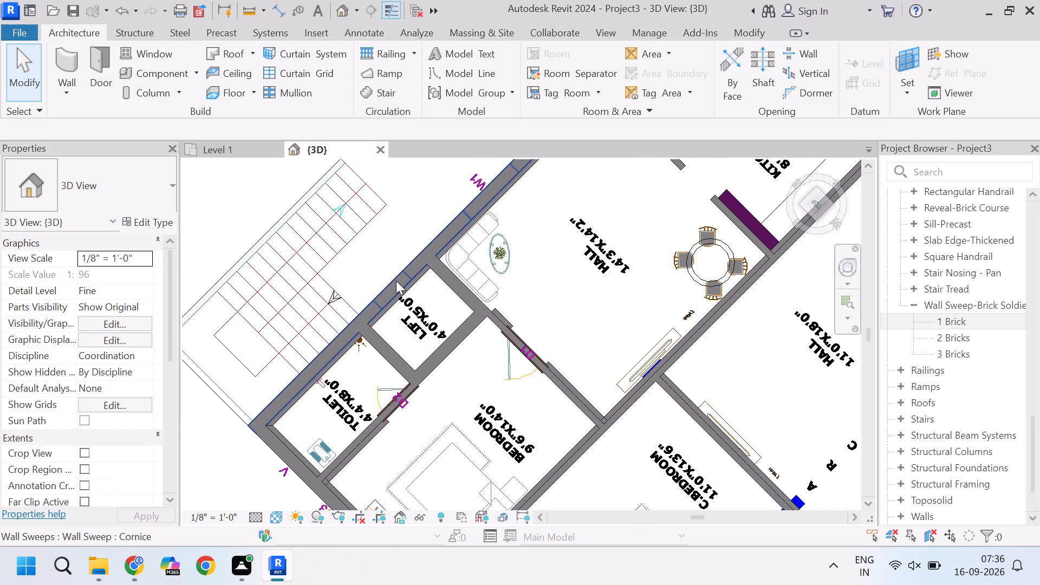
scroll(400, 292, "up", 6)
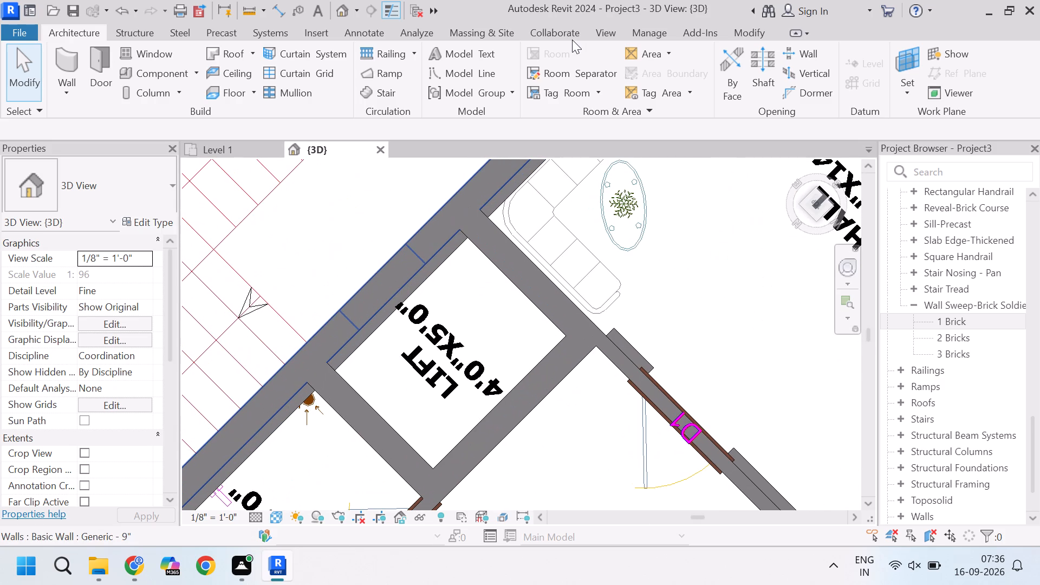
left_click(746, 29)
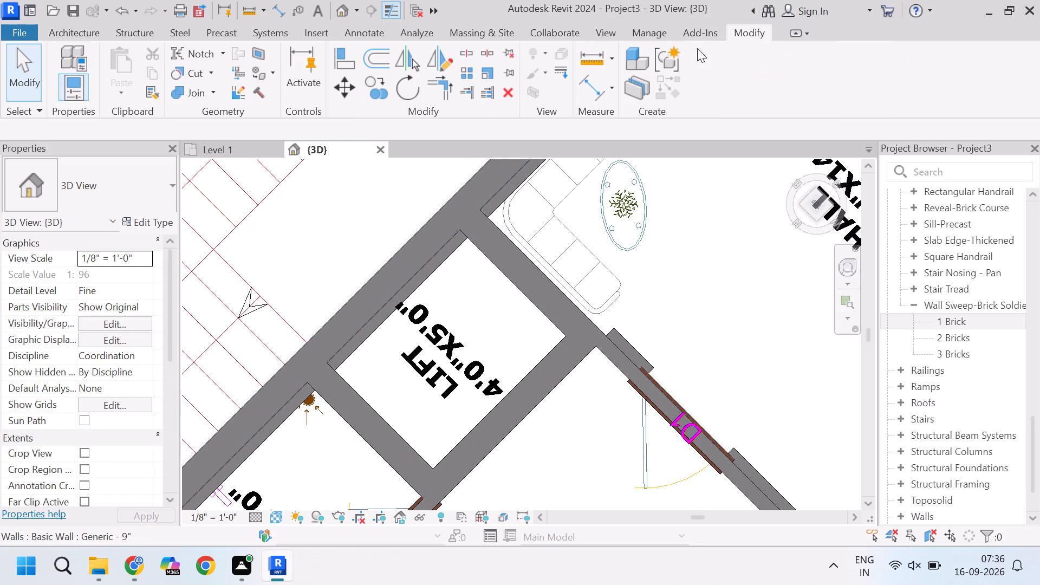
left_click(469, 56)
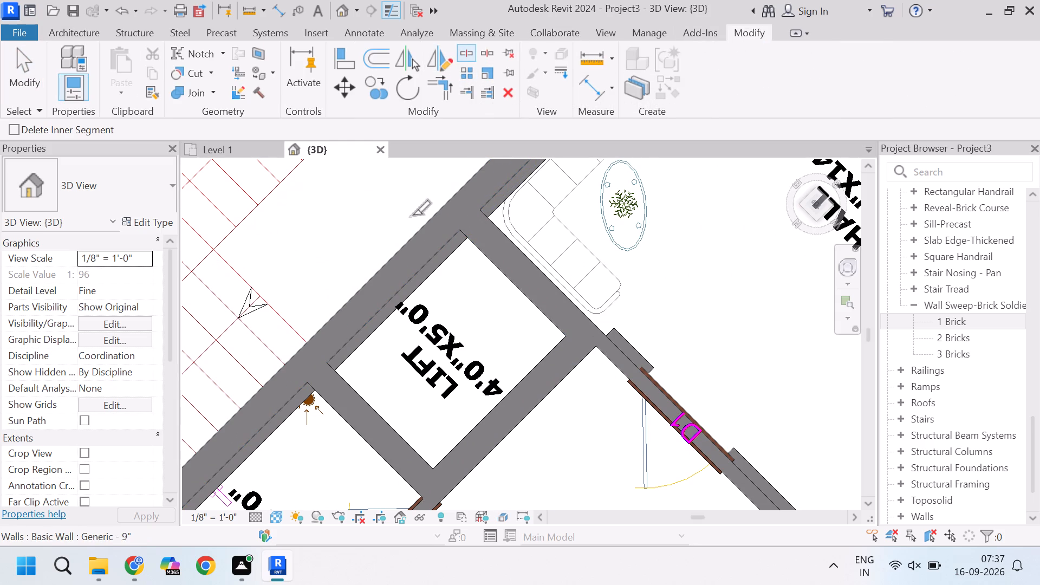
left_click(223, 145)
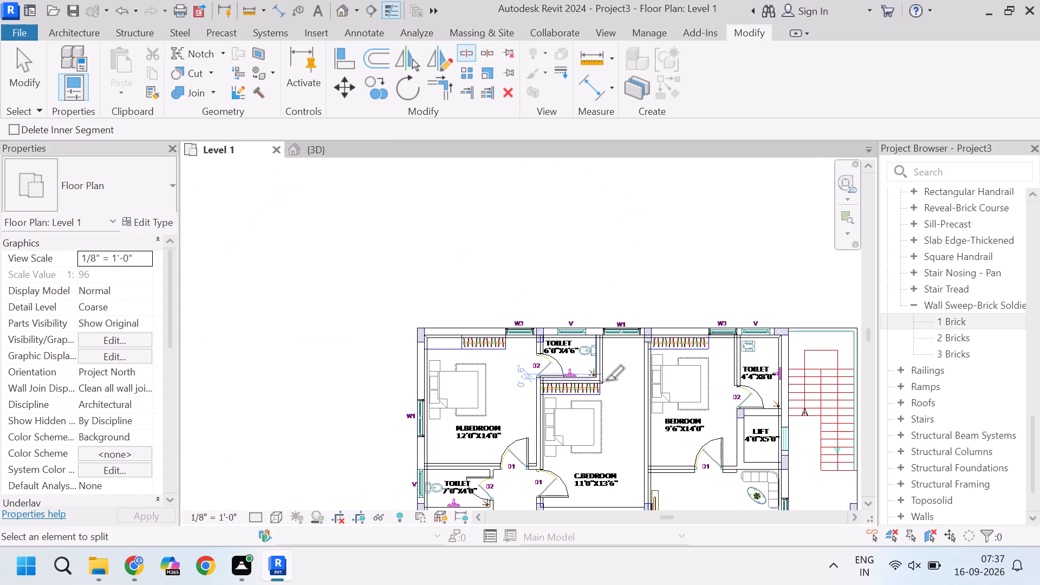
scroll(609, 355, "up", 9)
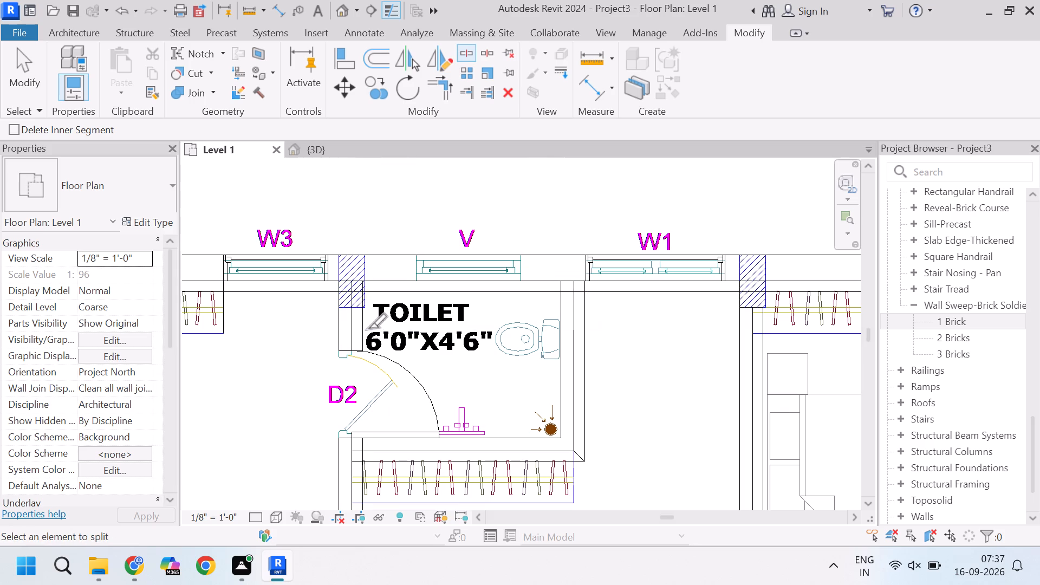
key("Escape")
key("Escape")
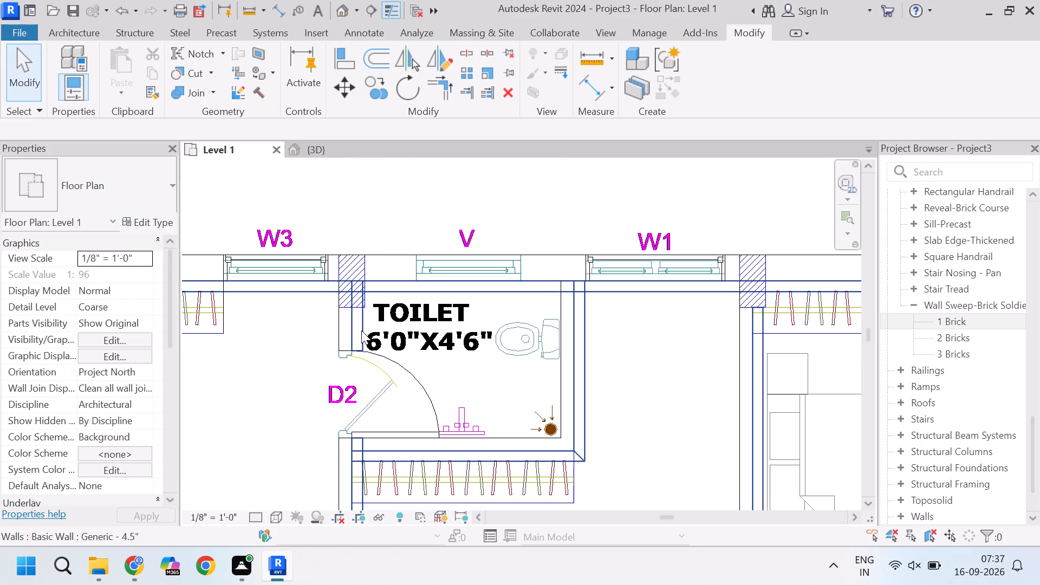
Delete the cornice wall sweep from the walls in the Level 1 plan.
left_click(361, 330)
key("Delete")
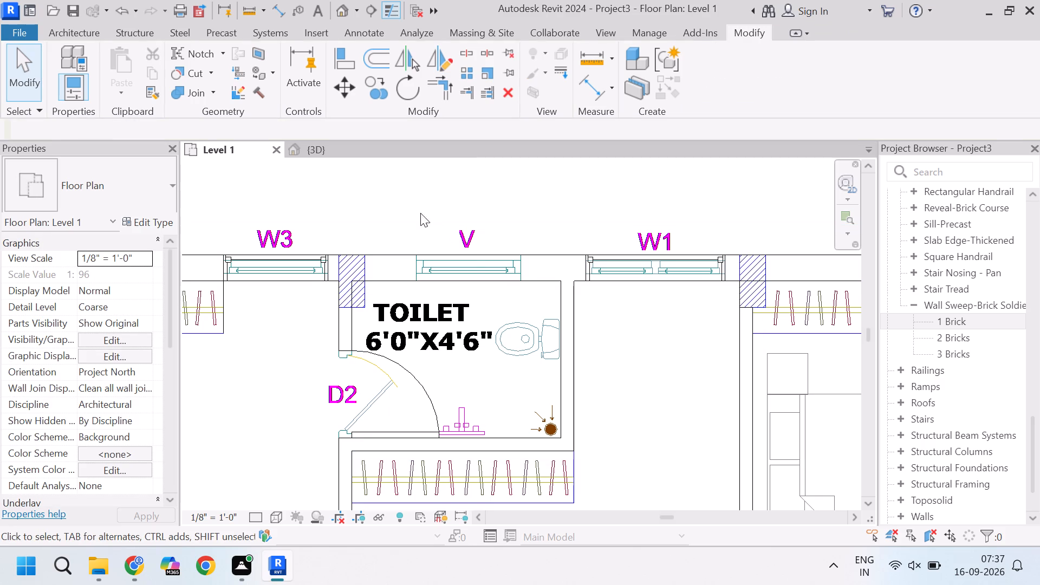
Examine the walls around the lift and across the rest of the apartment floor in the 3D view.
left_click(323, 149)
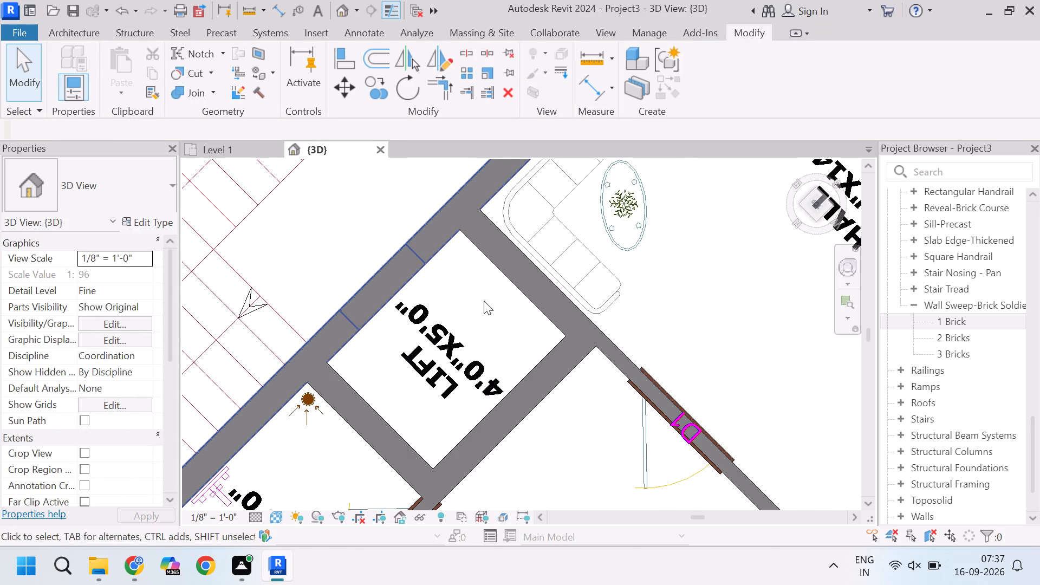
scroll(484, 301, "up", 4)
scroll(484, 301, "down", 1)
scroll(484, 301, "up", 1)
scroll(484, 301, "down", 4)
scroll(484, 301, "up", 1)
scroll(484, 301, "down", 3)
scroll(484, 301, "up", 1)
scroll(484, 301, "down", 1)
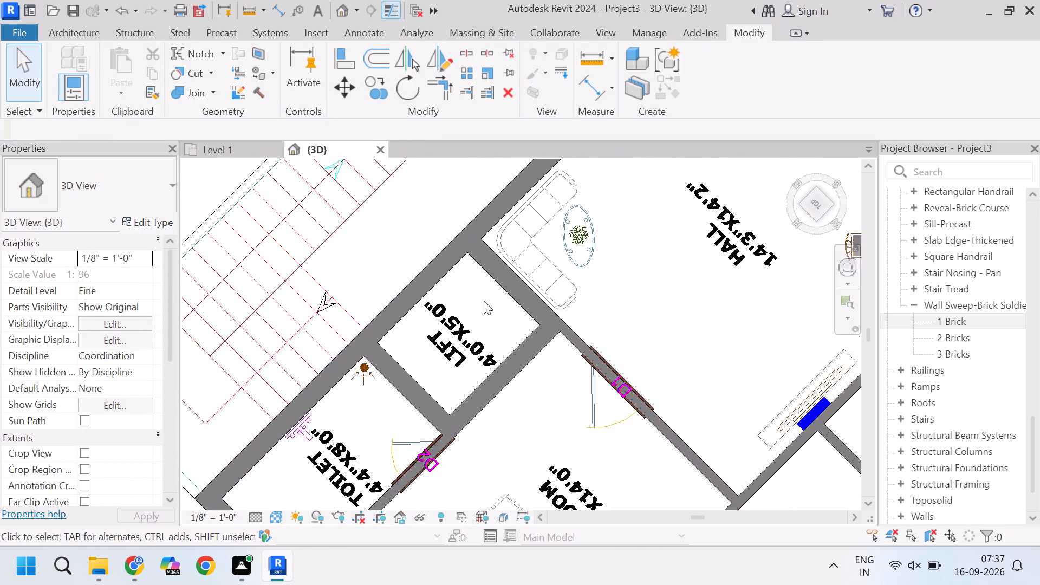
scroll(484, 301, "down", 3)
scroll(484, 301, "up", 2)
scroll(484, 301, "down", 3)
scroll(484, 301, "up", 3)
scroll(484, 301, "down", 4)
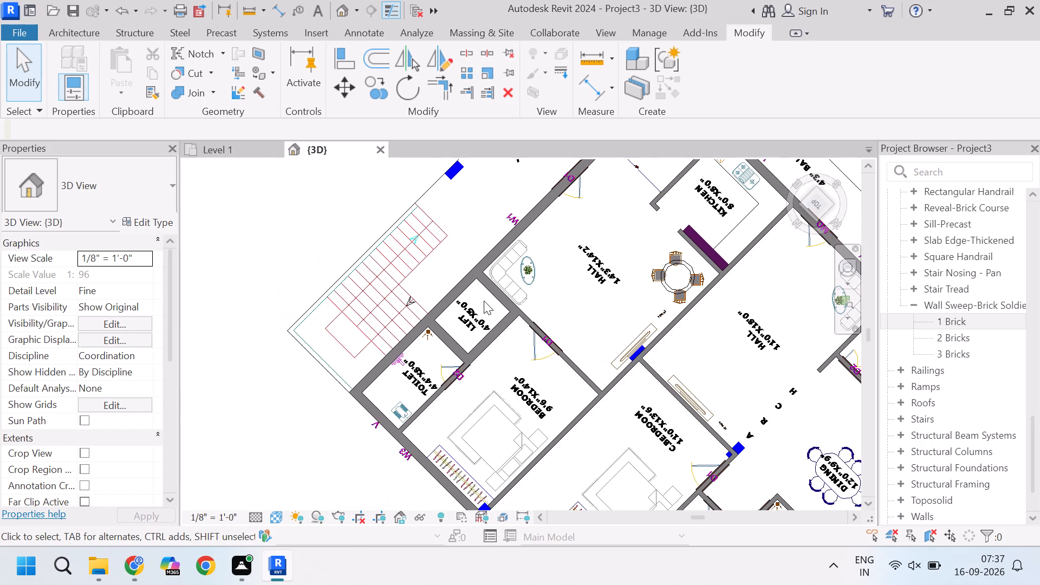
scroll(484, 301, "down", 1)
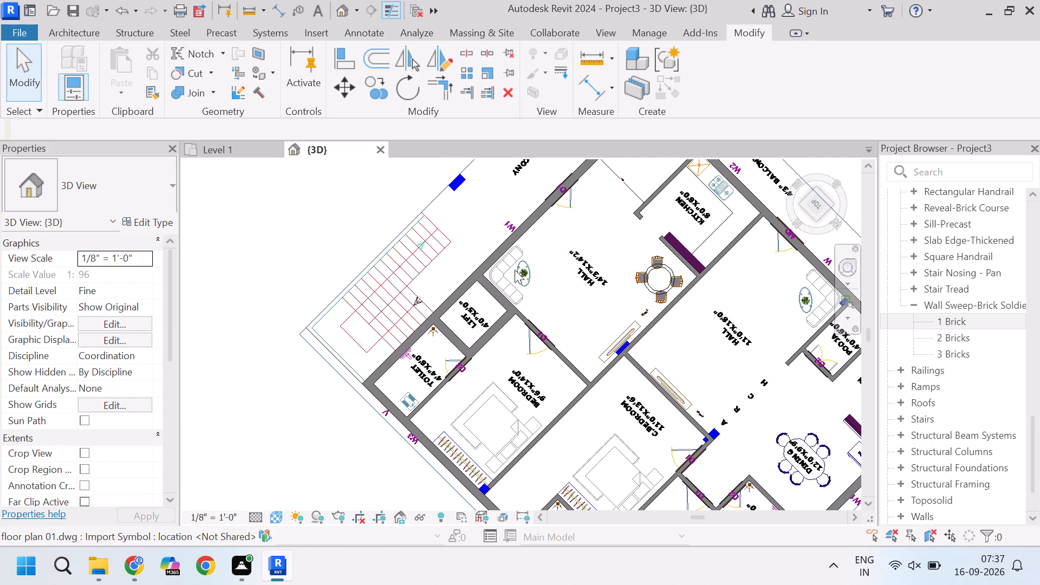
scroll(515, 270, "down", 5)
scroll(515, 270, "up", 2)
scroll(515, 270, "down", 3)
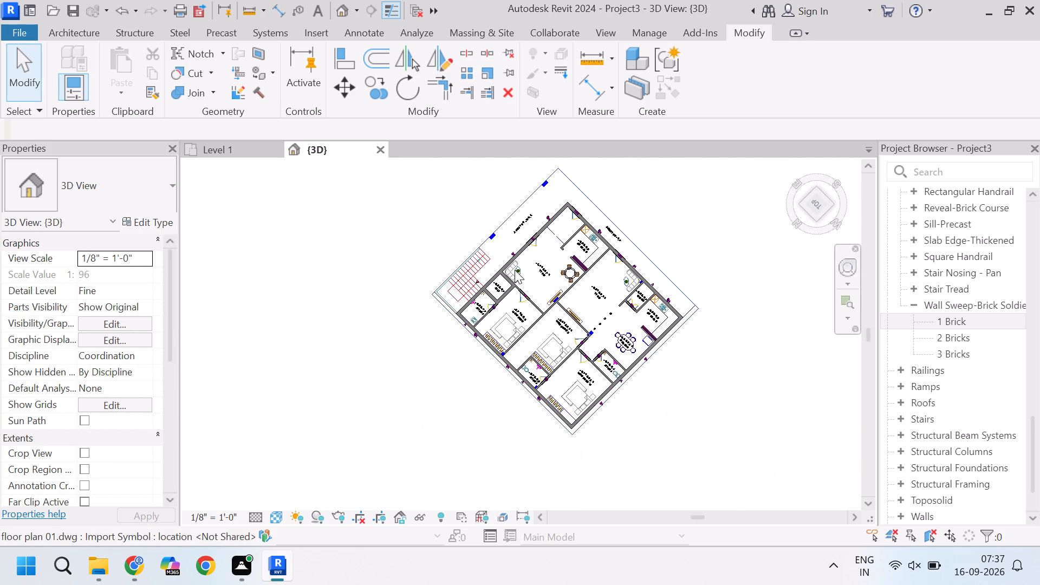
scroll(550, 384, "up", 4)
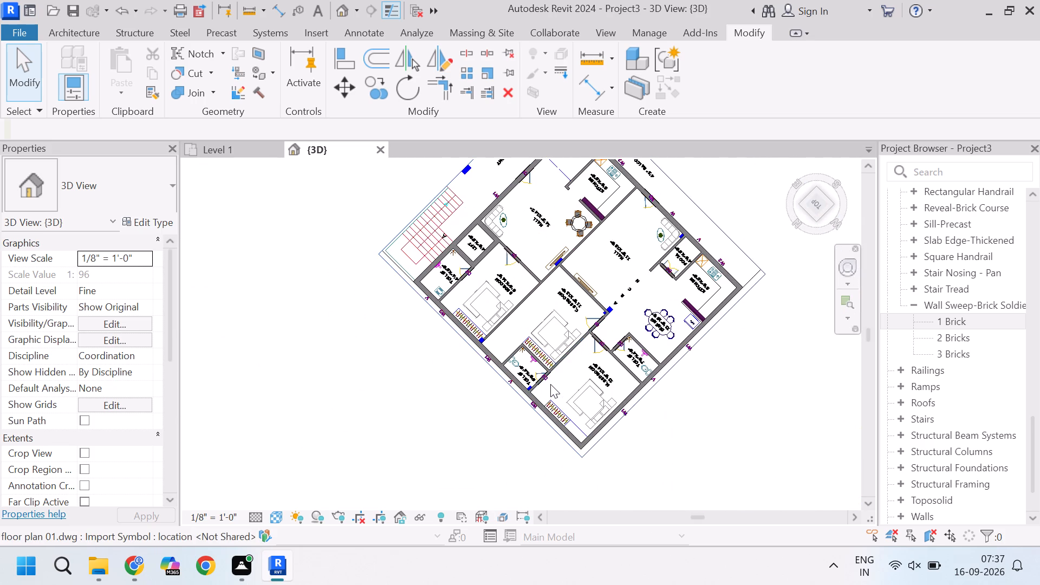
scroll(550, 384, "up", 2)
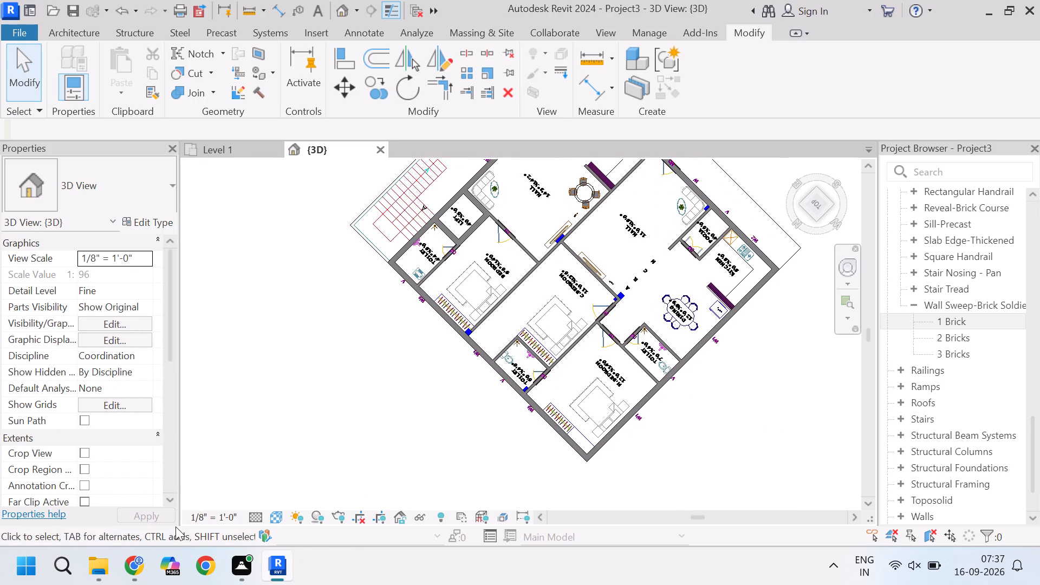
Switch to Chrome, search for Revit families in a new tab, and open the kitchen families page on measuredsurvey365.co.uk.
left_click(154, 512)
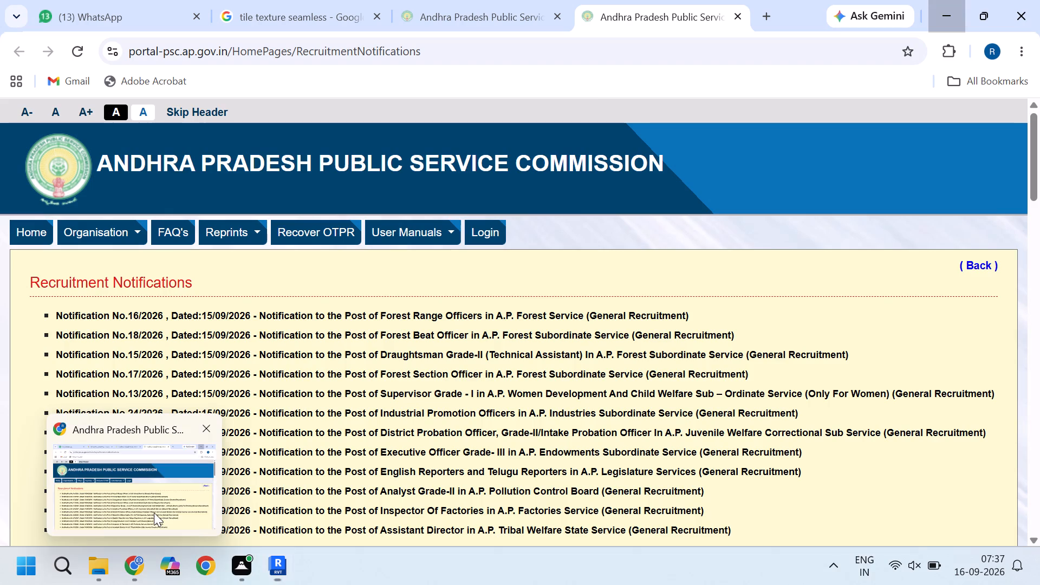
left_click(770, 14)
type("REV")
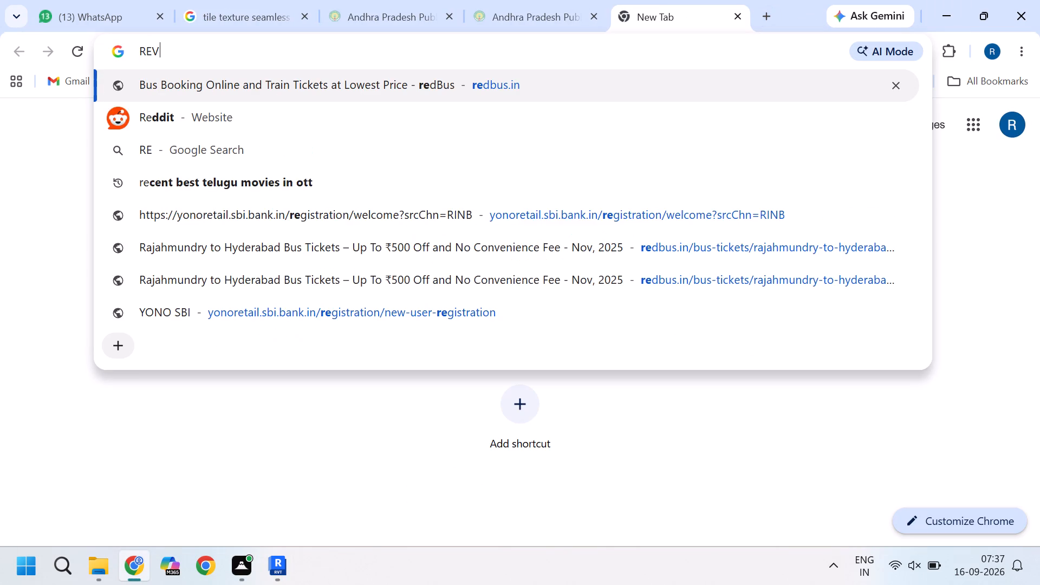
type("IT")
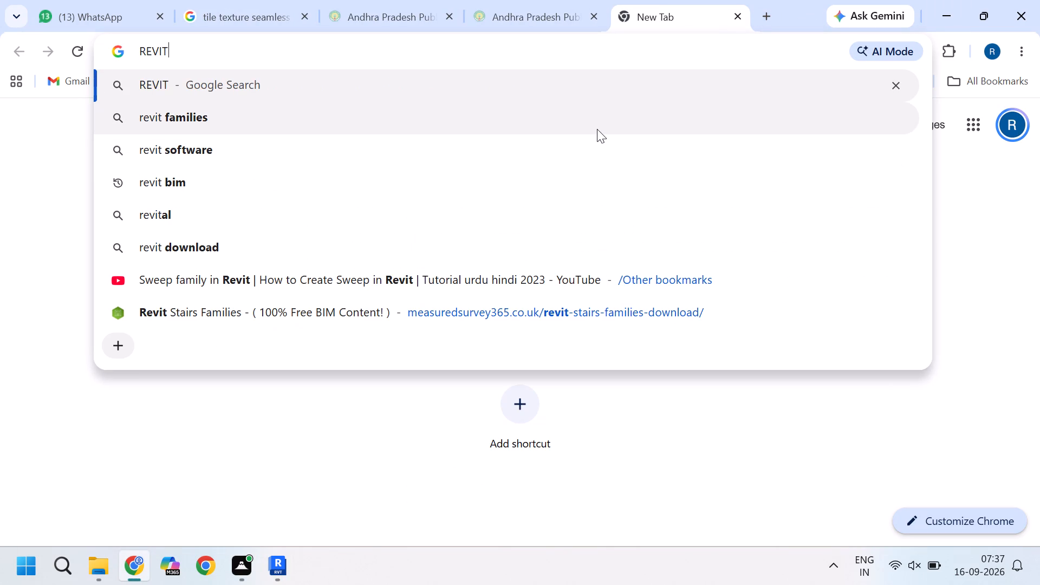
left_click(598, 128)
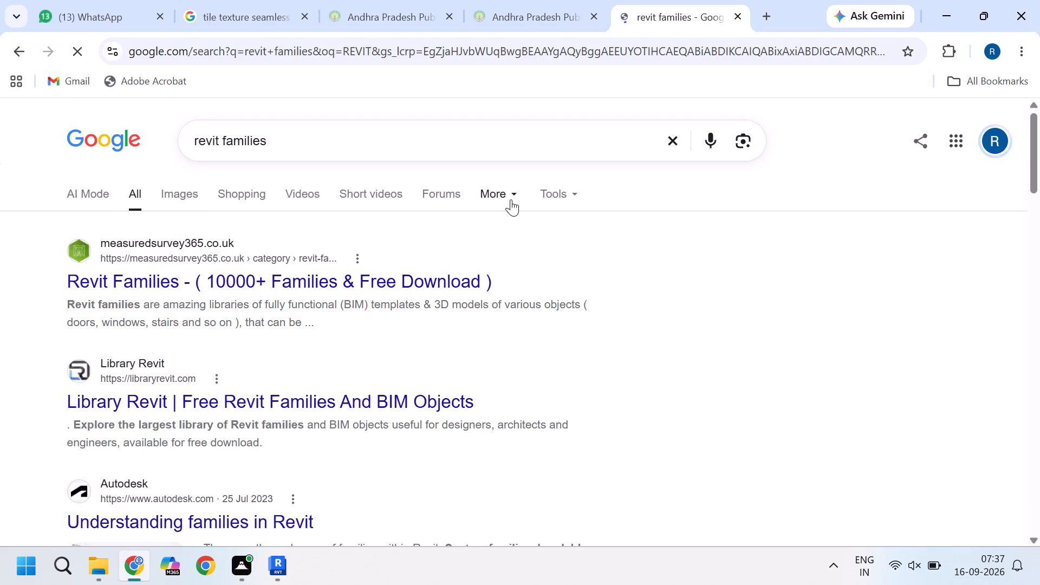
left_click(439, 275)
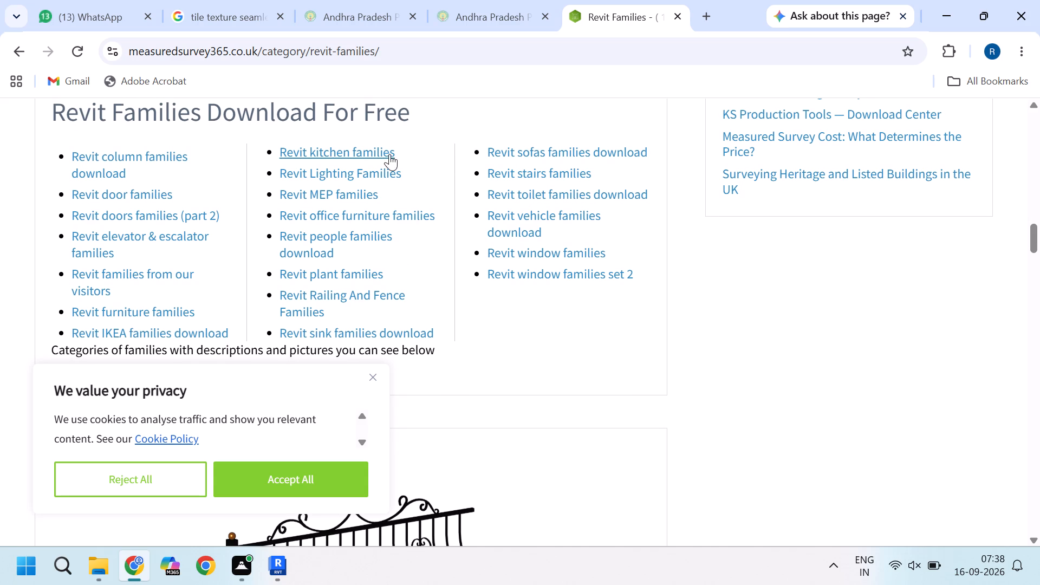
left_click(384, 152)
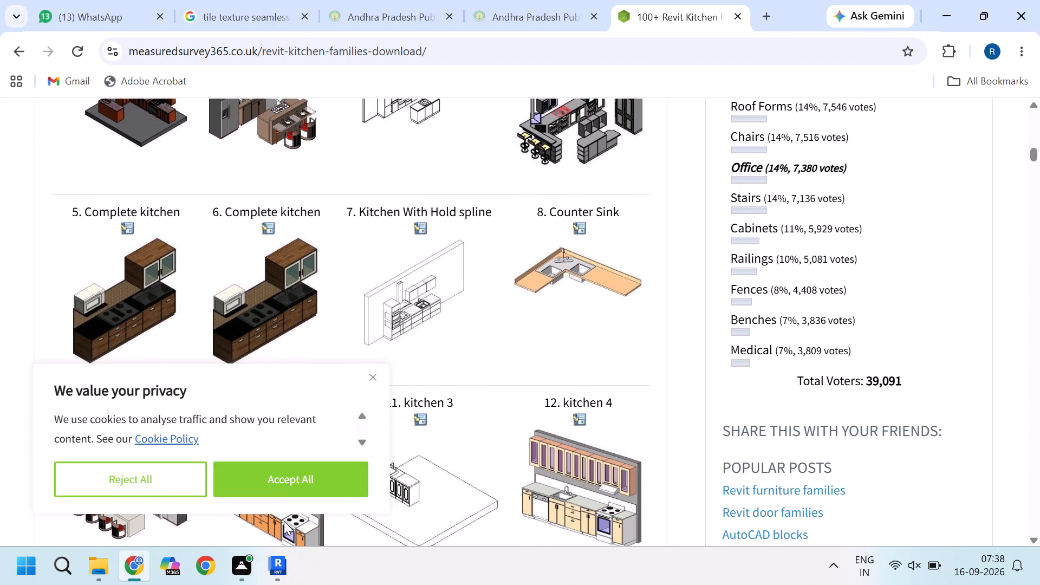
Check the kitchen areas in the Revit 3D view, and download the Counter Sink family from the kitchen families page in Chrome.
left_click(294, 506)
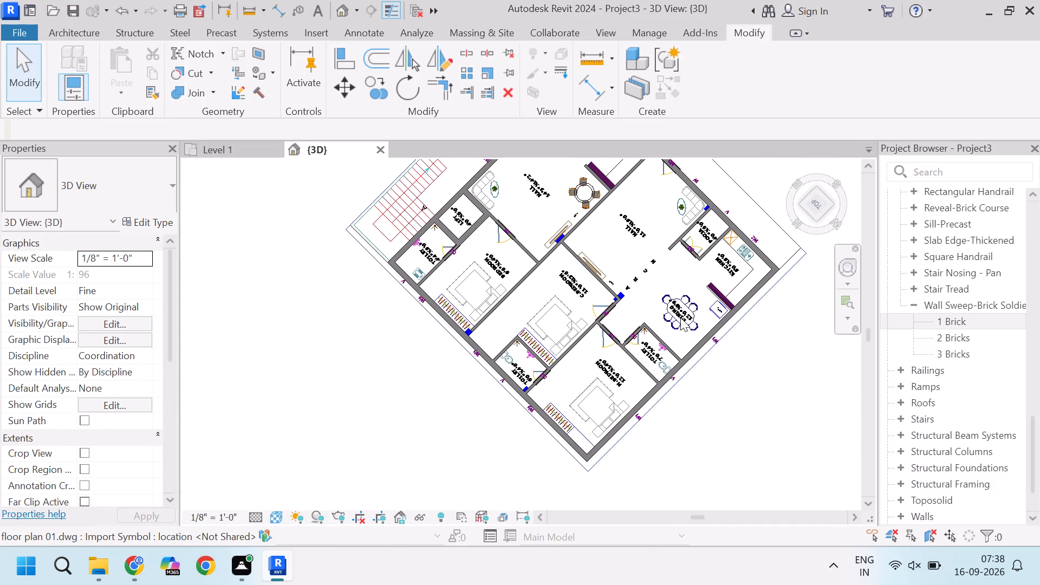
scroll(680, 317, "up", 1)
scroll(680, 317, "down", 3)
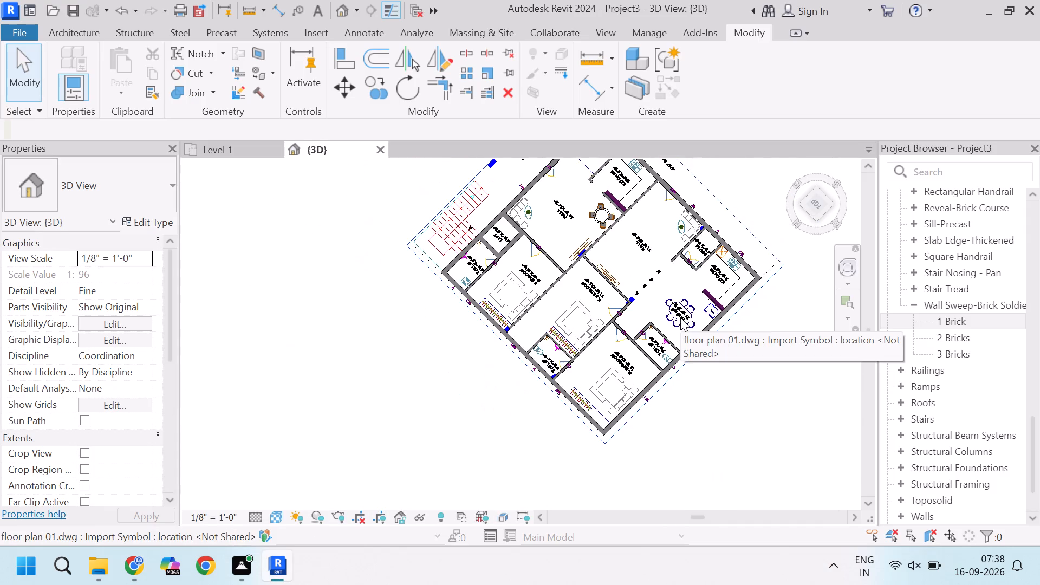
scroll(680, 317, "down", 1)
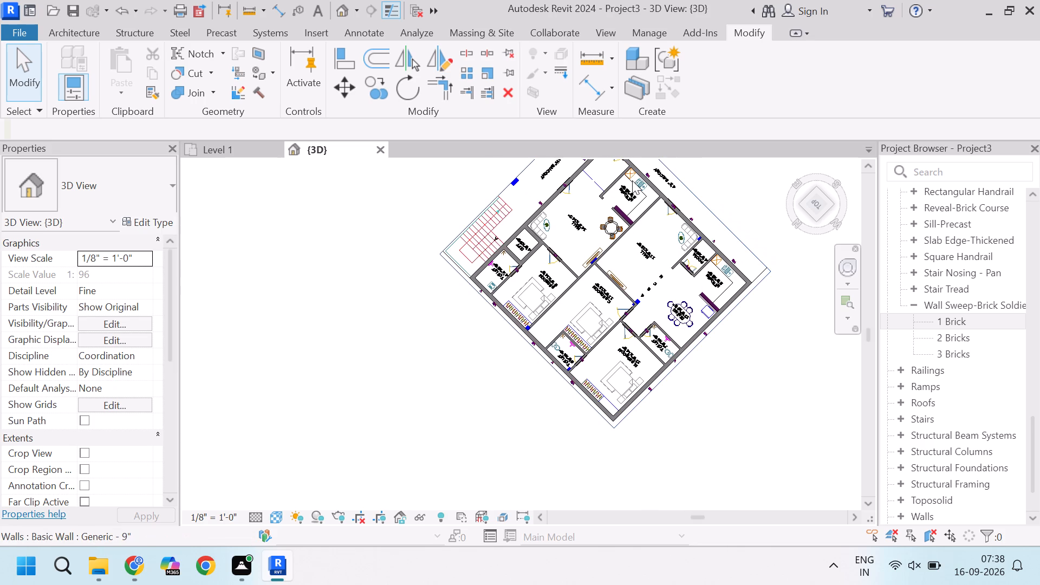
scroll(632, 180, "up", 4)
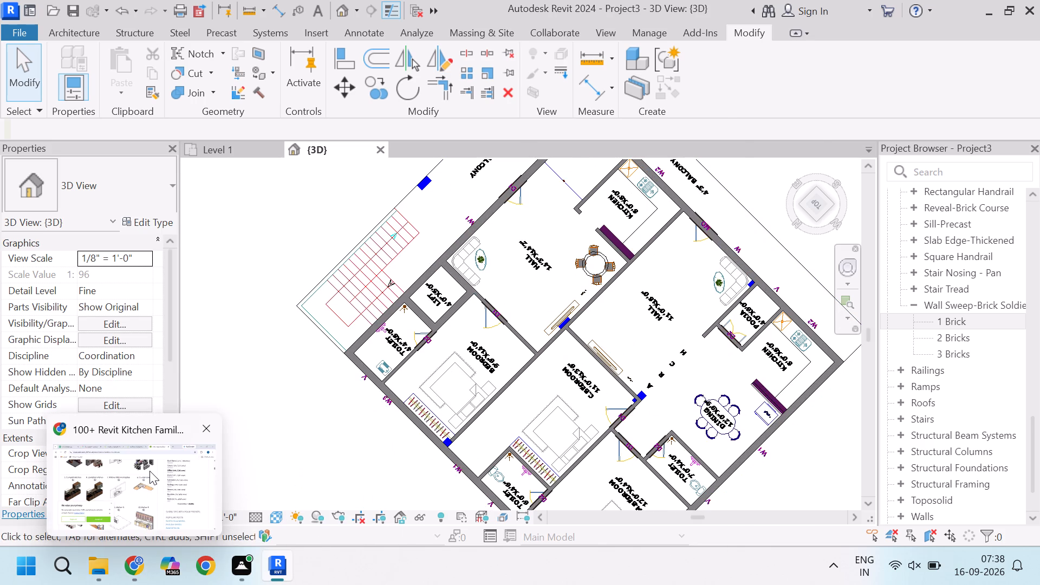
left_click(149, 471)
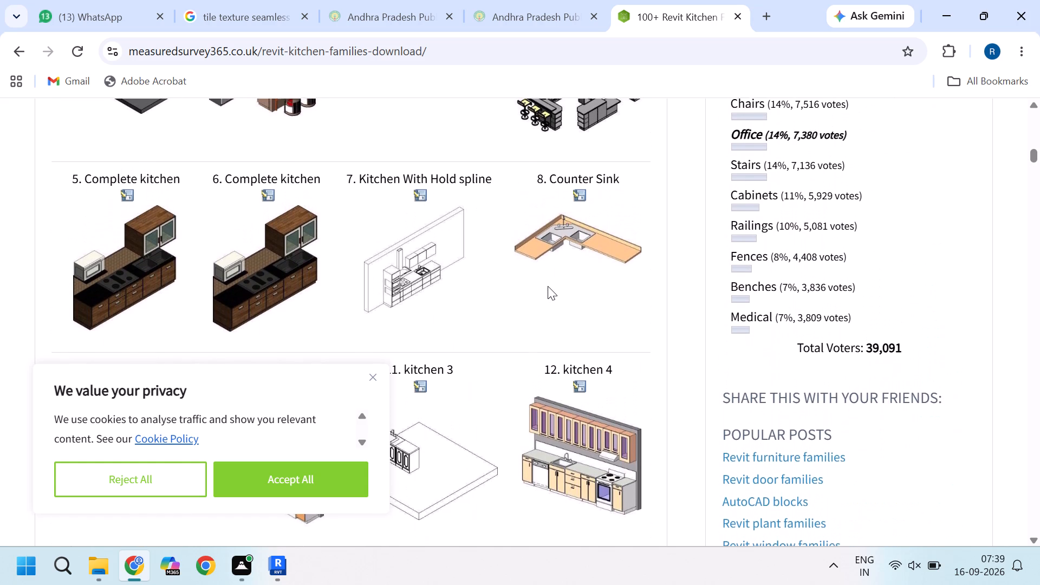
left_click(582, 192)
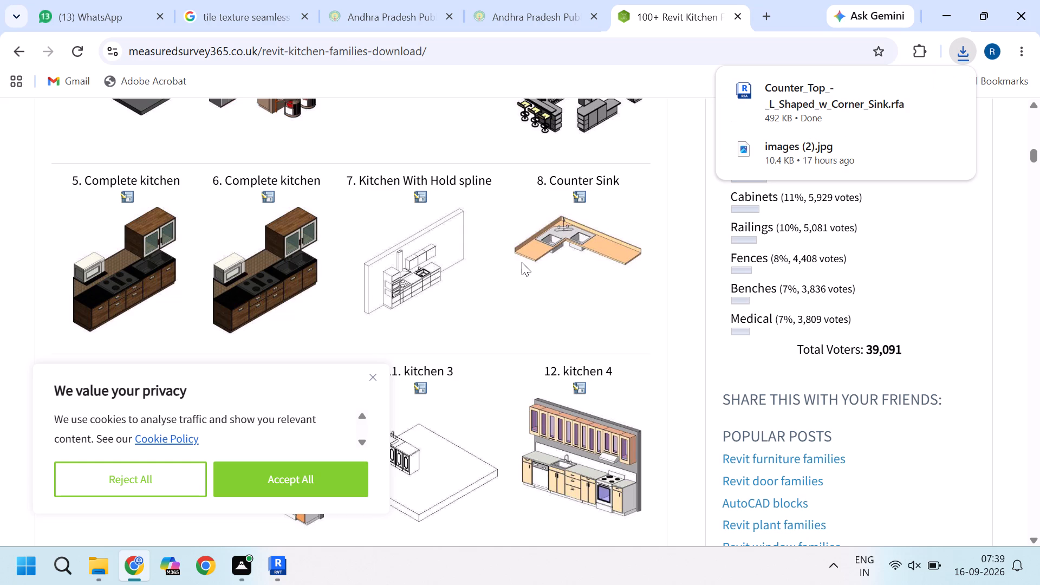
Go to the site's Revit furniture families page and view its bed families.
left_click(16, 49)
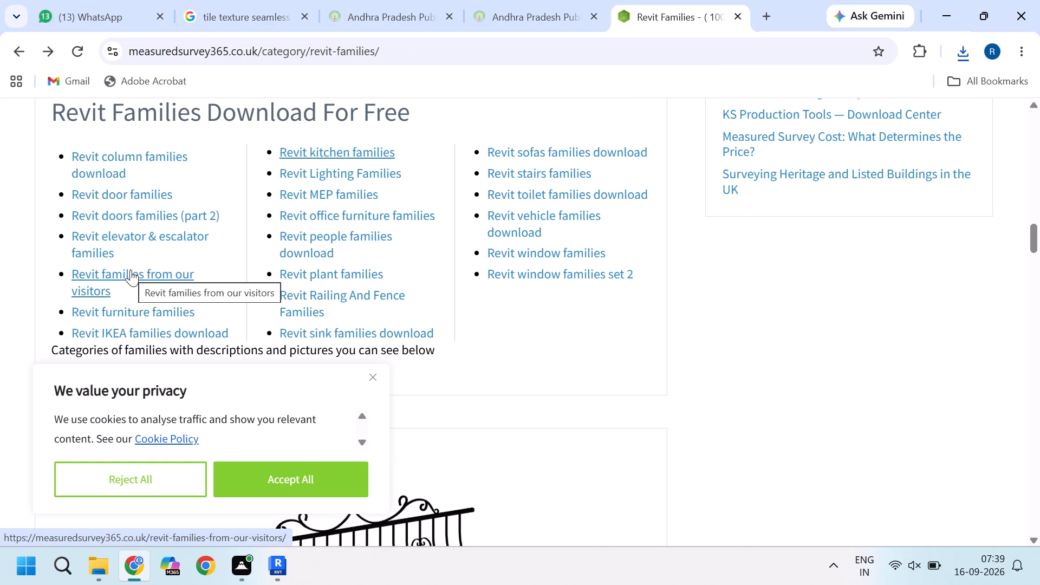
left_click(132, 310)
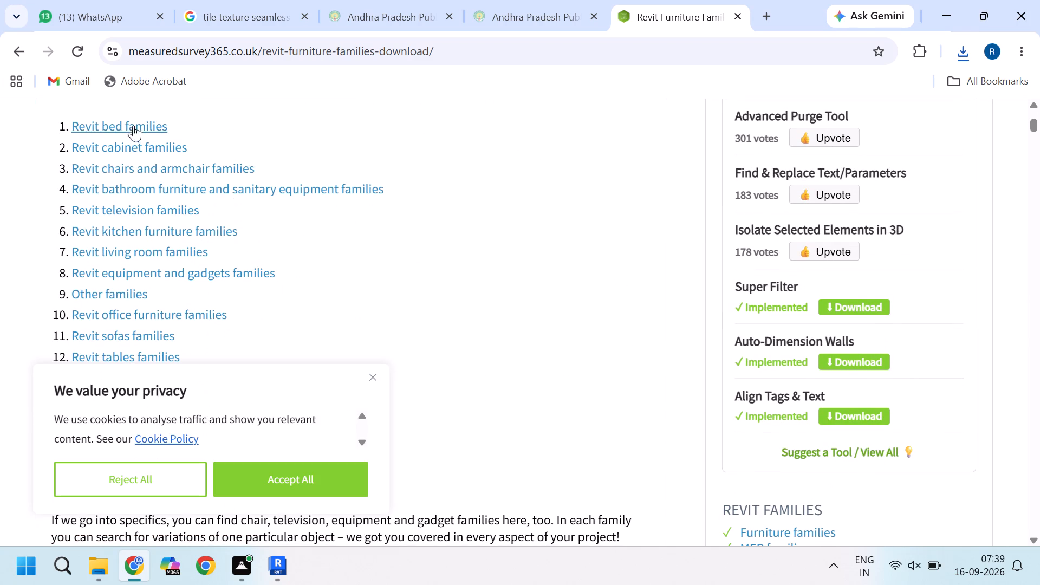
left_click(131, 126)
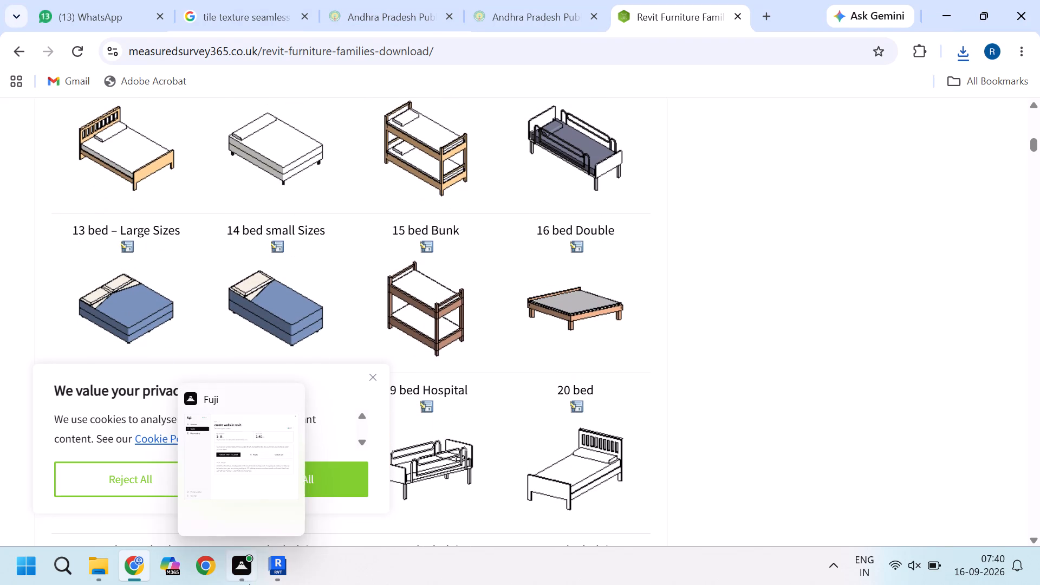
Switch to Revit and bring up the whole Level 1 floor plan.
left_click(291, 478)
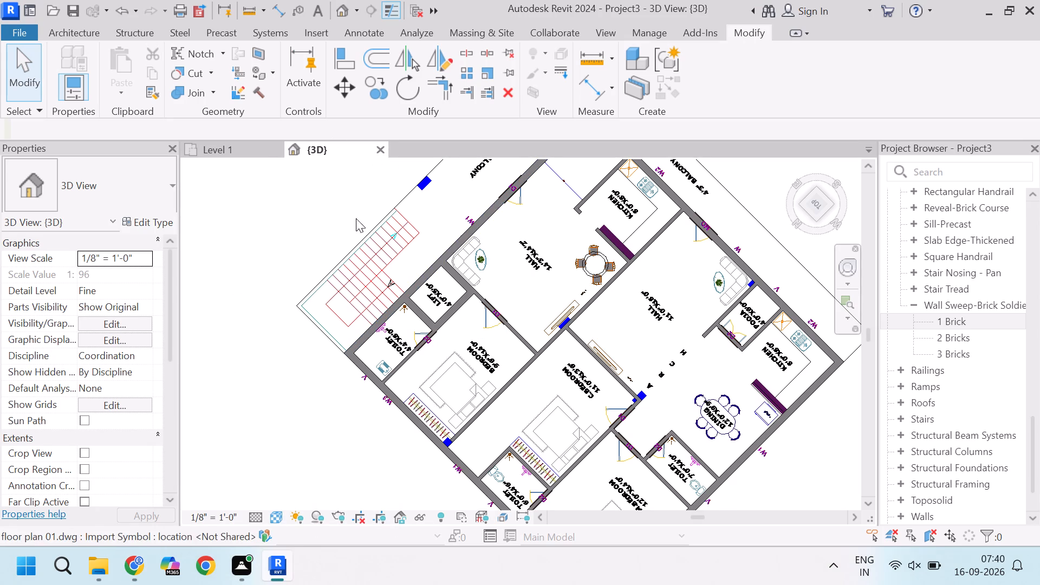
left_click(227, 146)
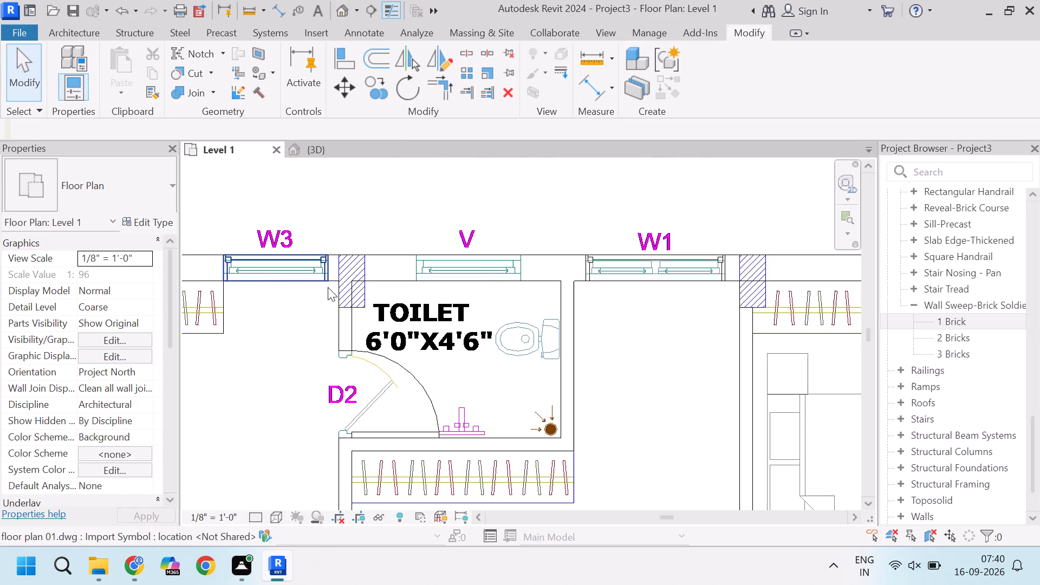
scroll(328, 287, "down", 10)
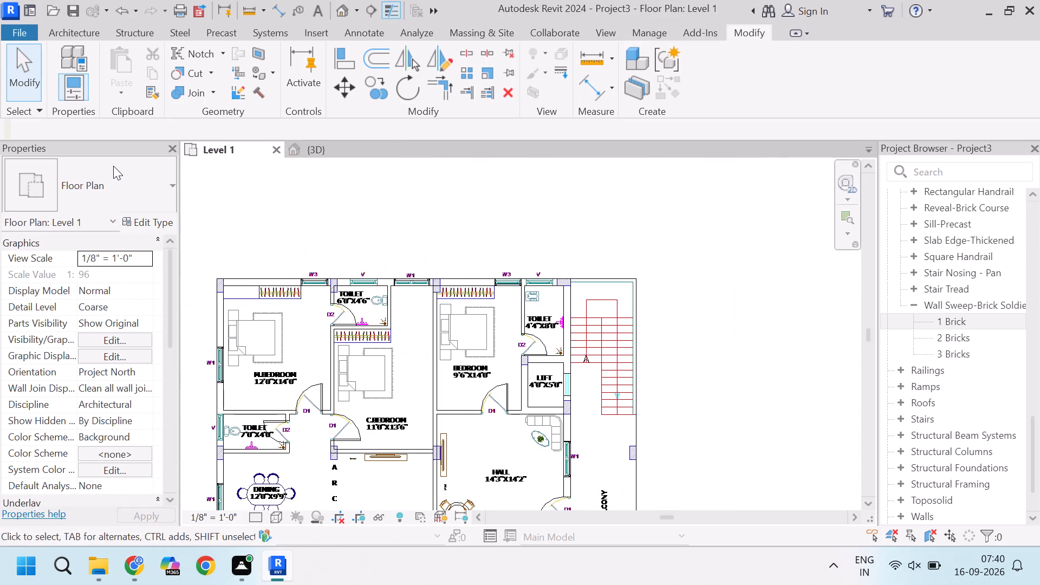
Start placing a component and look through the component types already loaded in the project.
left_click(86, 34)
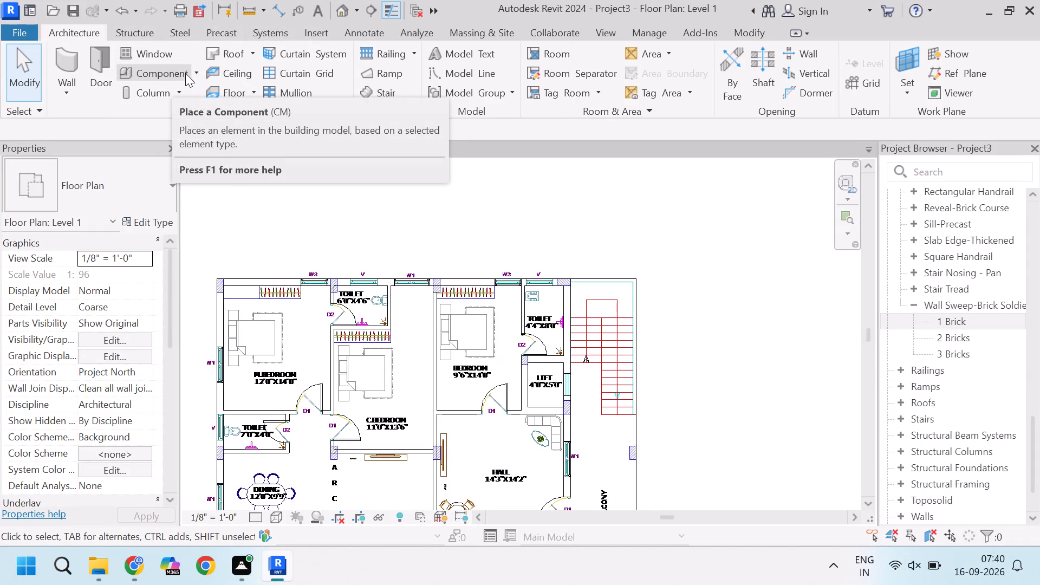
left_click(185, 73)
left_click(136, 180)
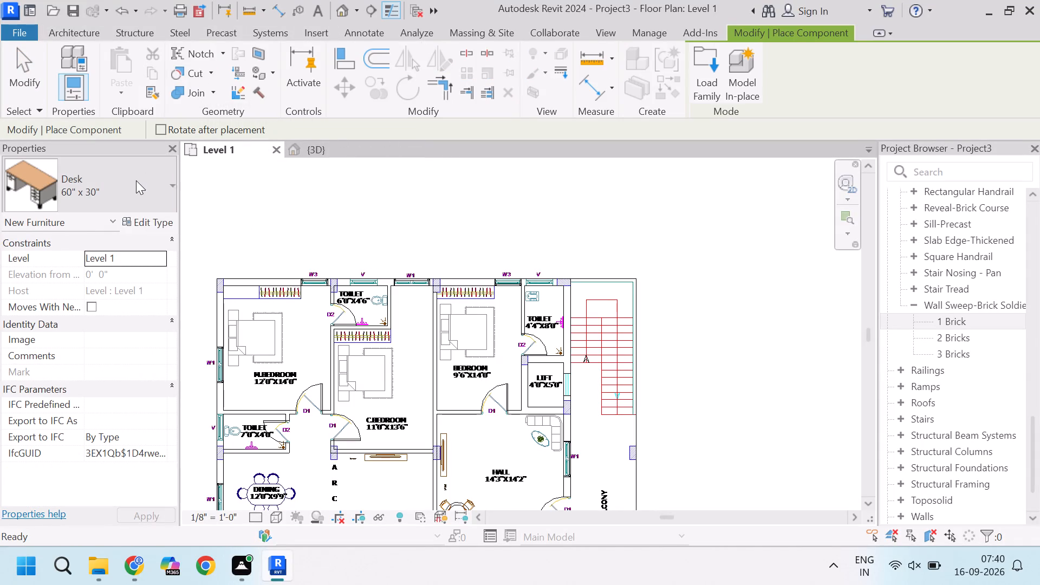
scroll(84, 467, "down", 3)
scroll(84, 467, "up", 1)
scroll(84, 467, "down", 1)
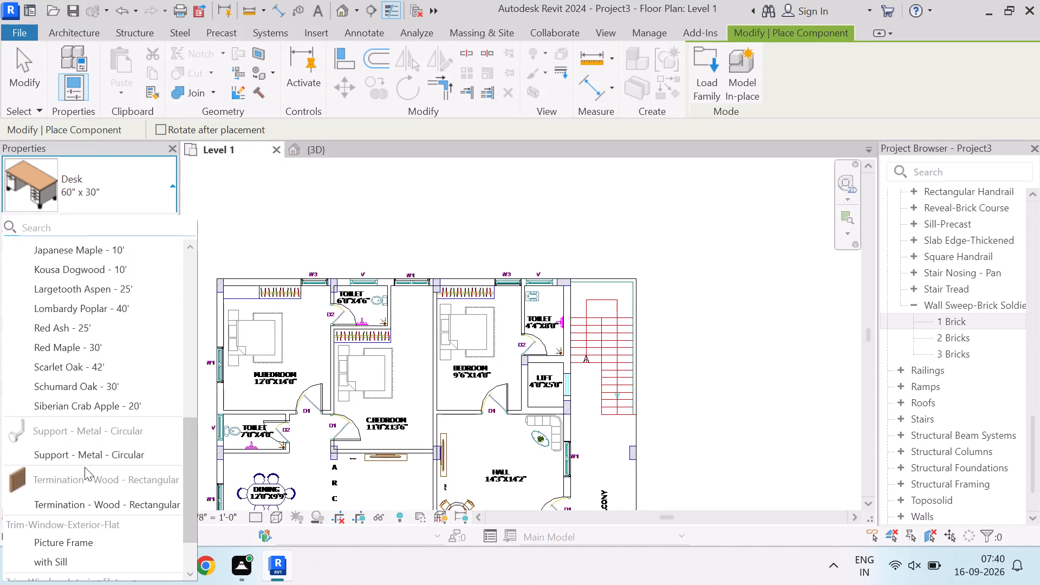
scroll(84, 467, "down", 7)
scroll(84, 467, "up", 2)
scroll(84, 467, "down", 4)
scroll(84, 467, "up", 7)
scroll(84, 467, "down", 2)
scroll(84, 467, "up", 5)
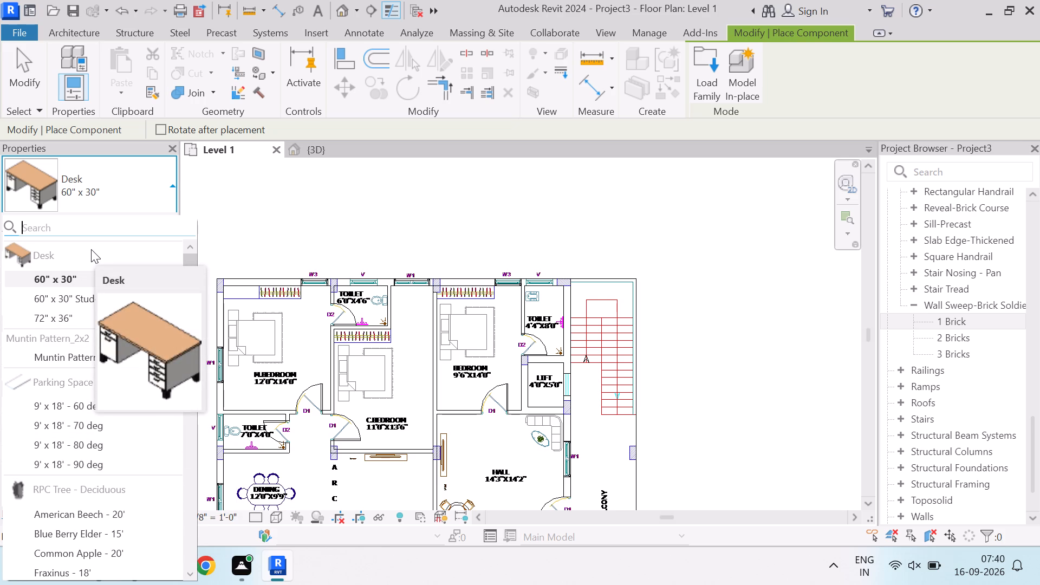
scroll(91, 249, "down", 3)
scroll(91, 249, "up", 2)
scroll(91, 249, "down", 6)
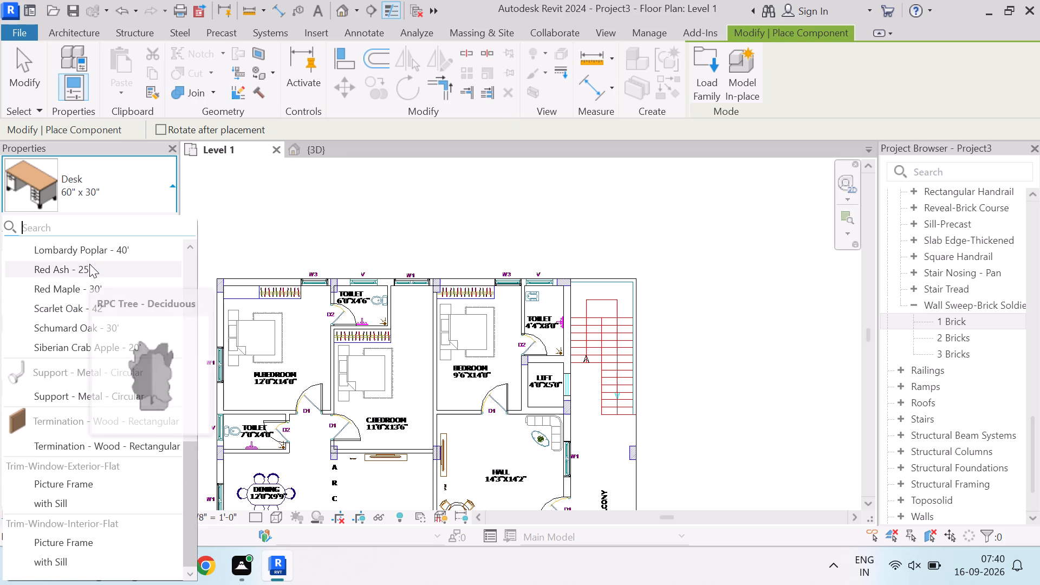
scroll(89, 264, "up", 7)
scroll(89, 264, "down", 2)
scroll(89, 264, "up", 6)
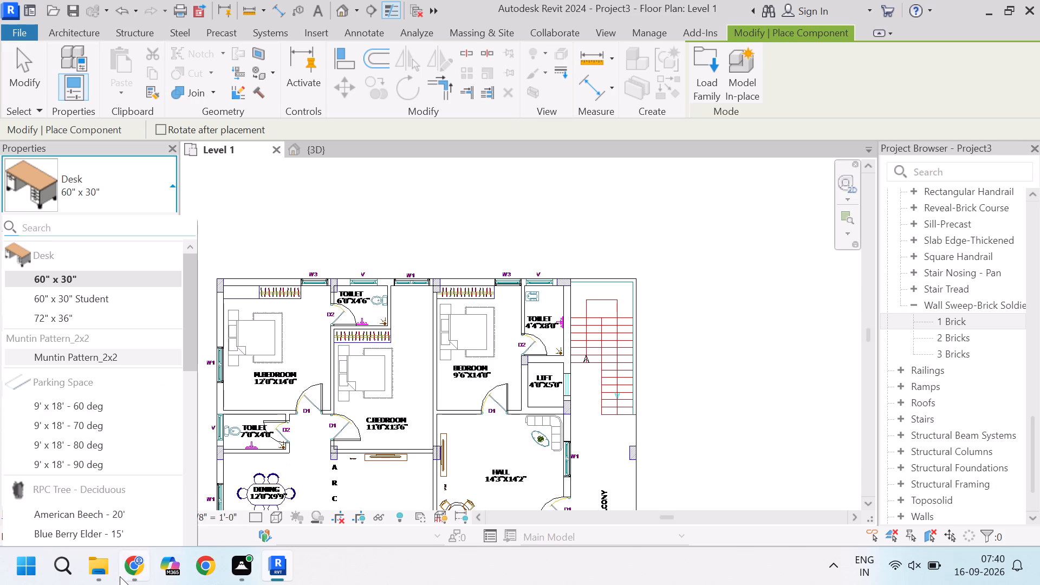
Switch to Chrome, download the "8 bed (1)" family from the furniture families page and check the recent downloads.
left_click(155, 508)
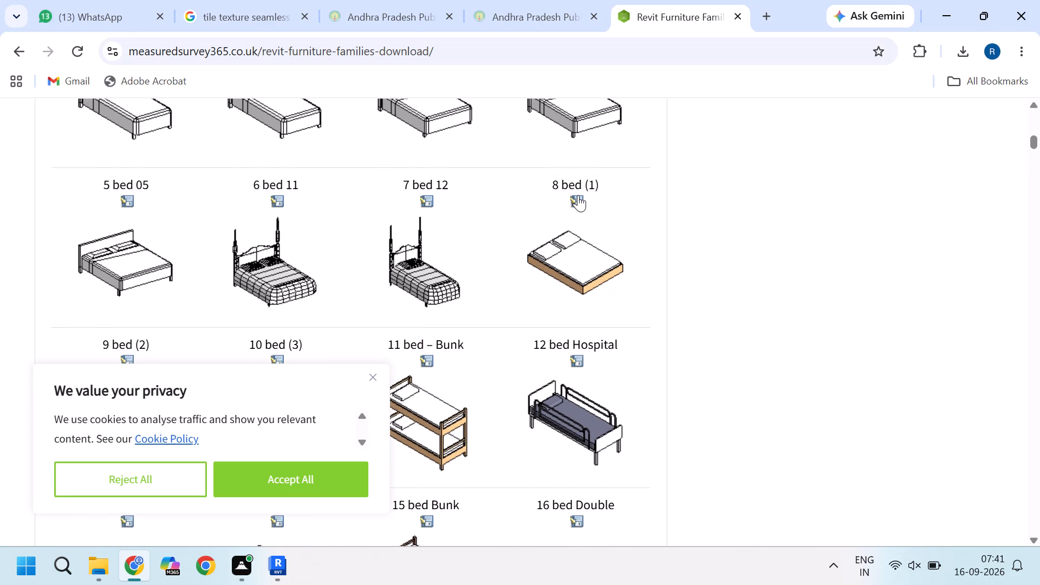
left_click(578, 197)
left_click(960, 58)
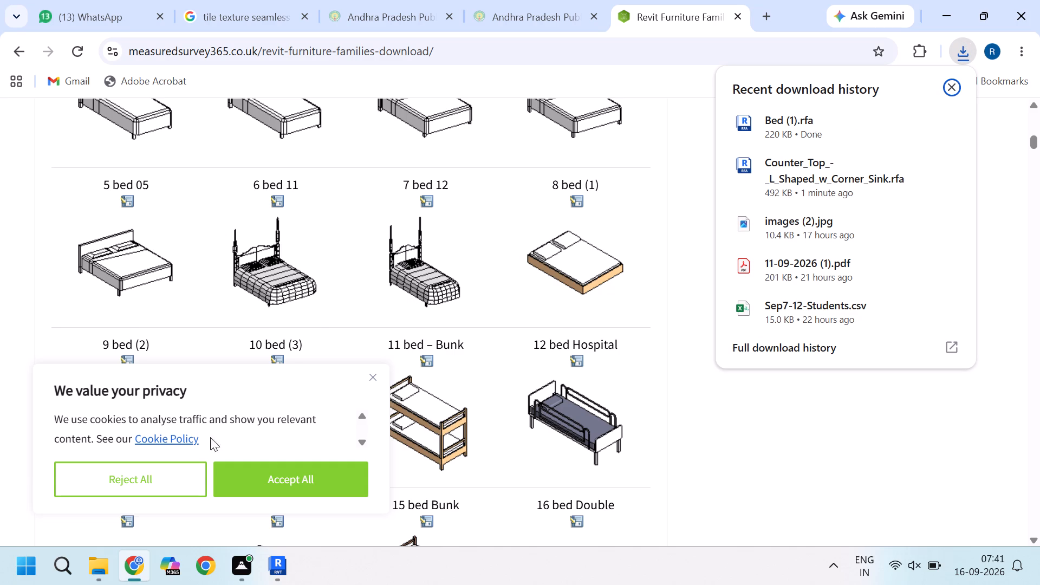
Switch to Revit and load the Bed (1) family file from the Downloads folder.
left_click(281, 498)
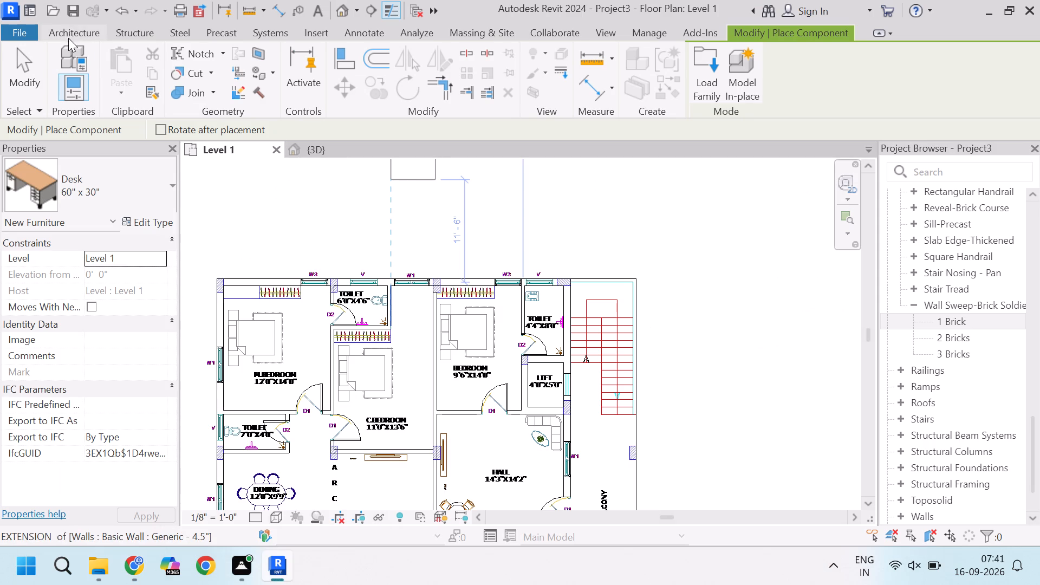
left_click(708, 75)
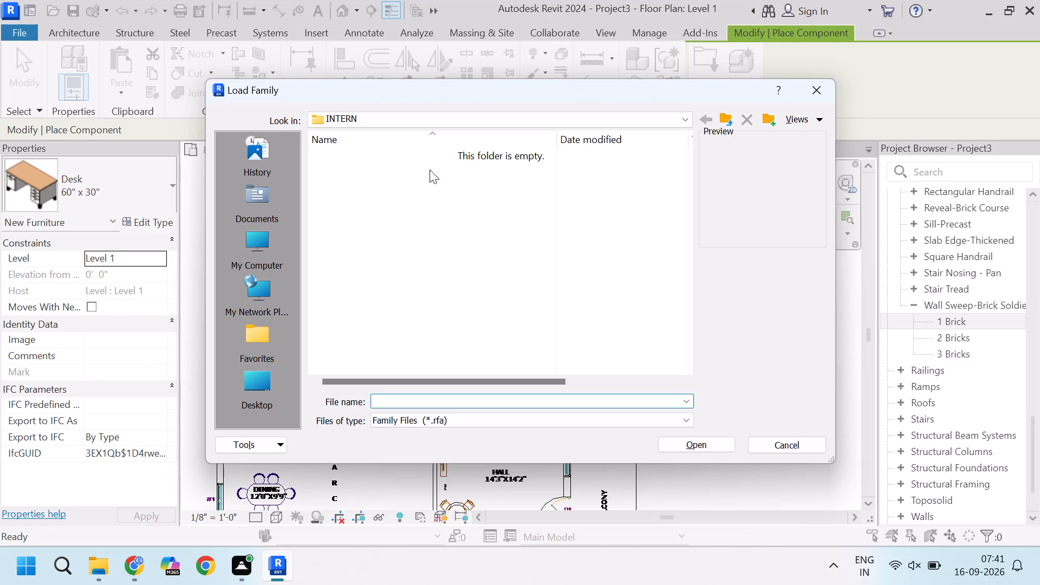
left_click(504, 117)
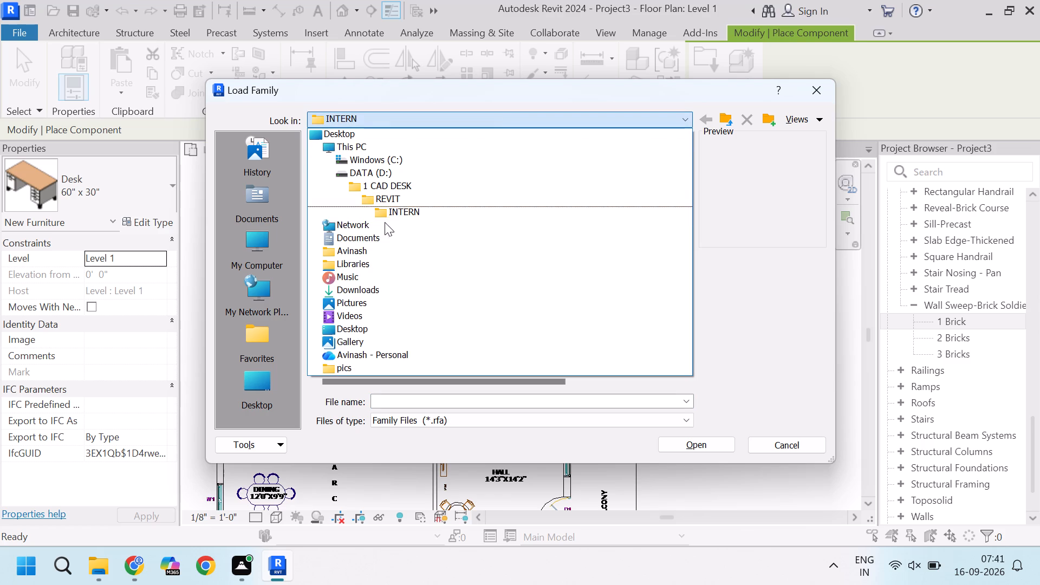
left_click(364, 294)
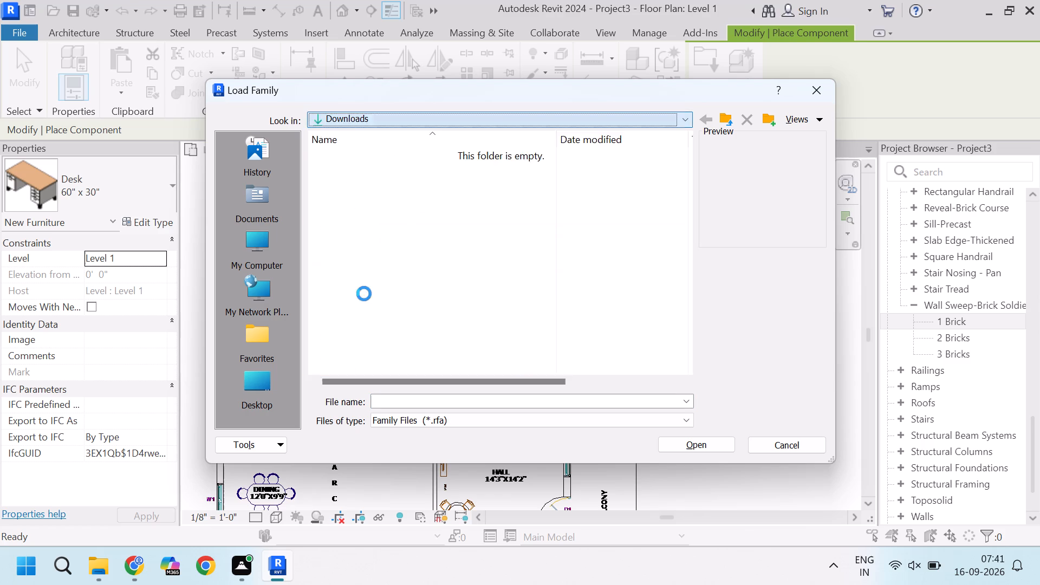
left_click(419, 173)
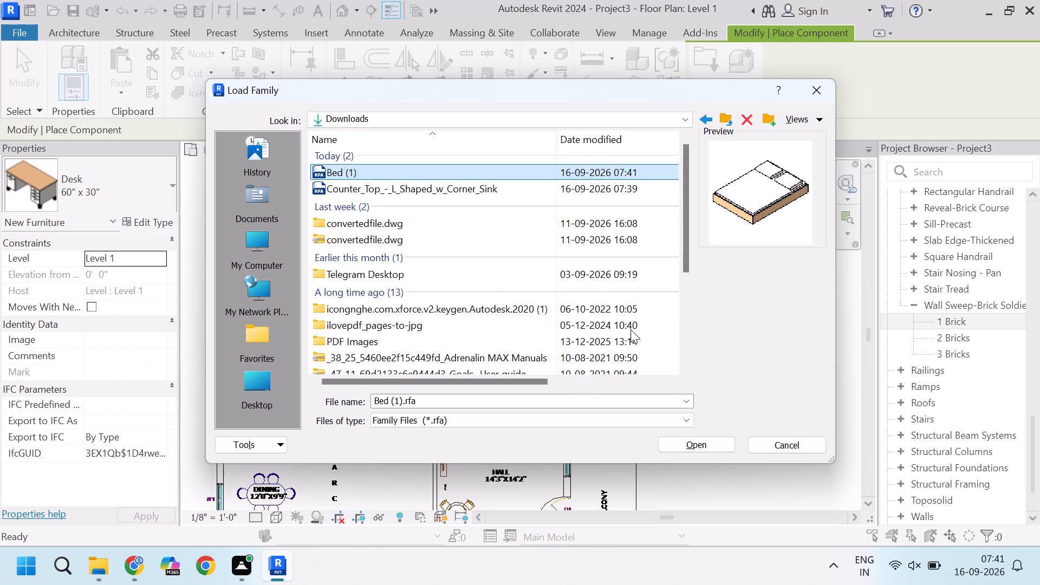
left_click(703, 440)
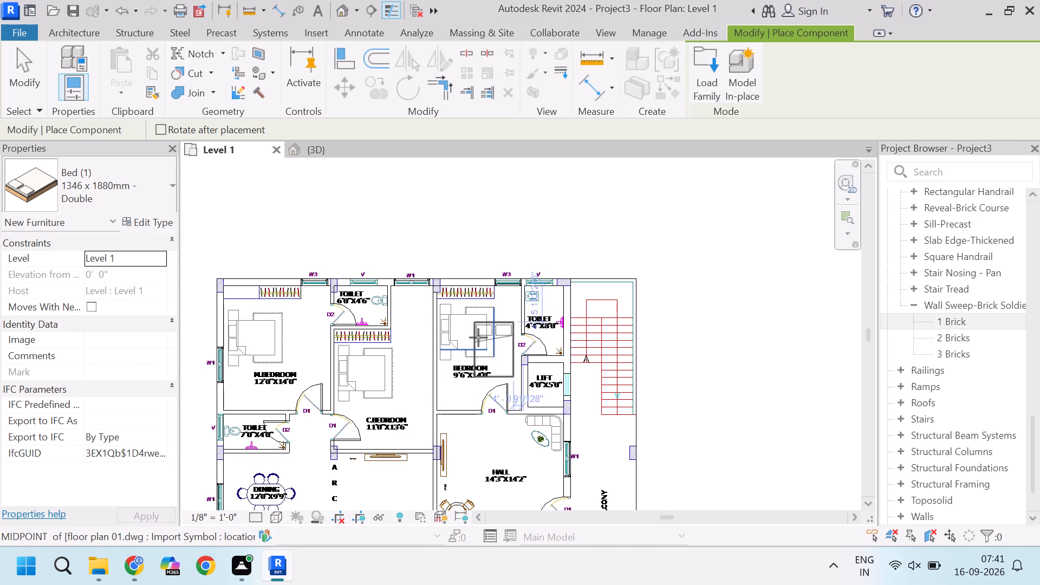
Place one 1346 x 1880mm - Double bed on Level 1, outside the exterior wall beside M.BEDROOM.
scroll(440, 279, "down", 4)
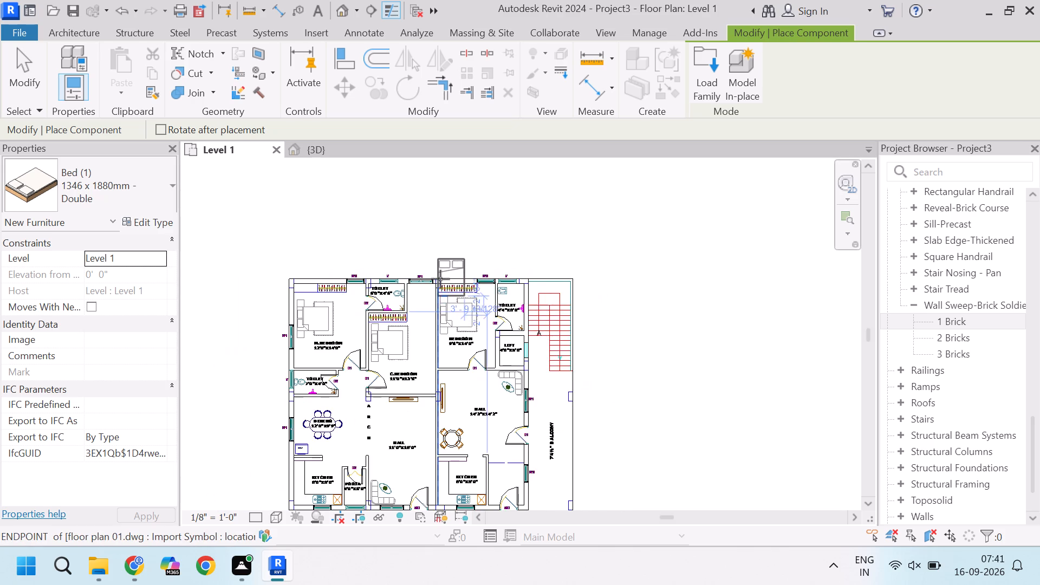
scroll(440, 279, "down", 2)
scroll(413, 400, "up", 4)
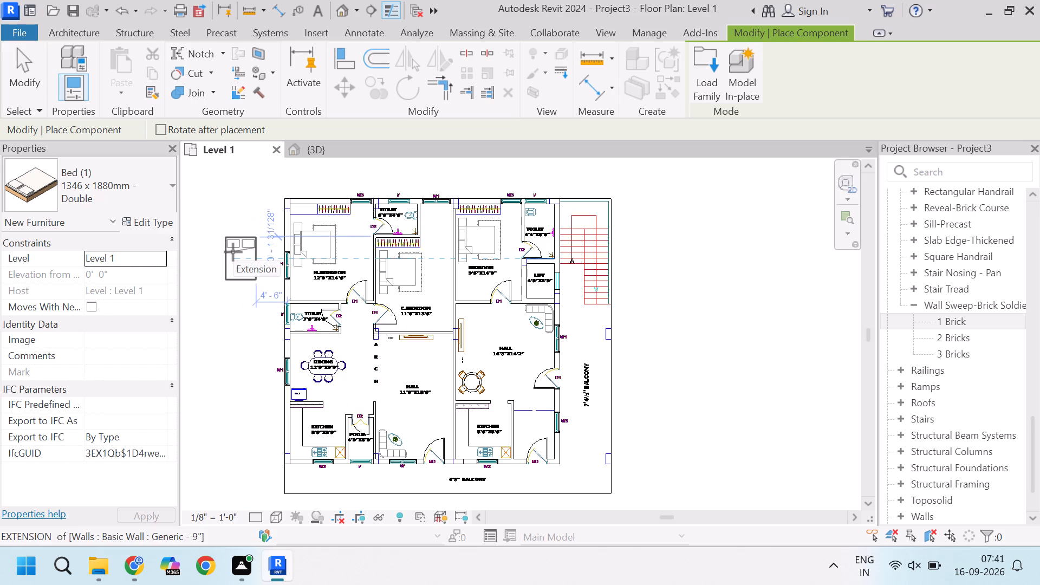
left_click(233, 252)
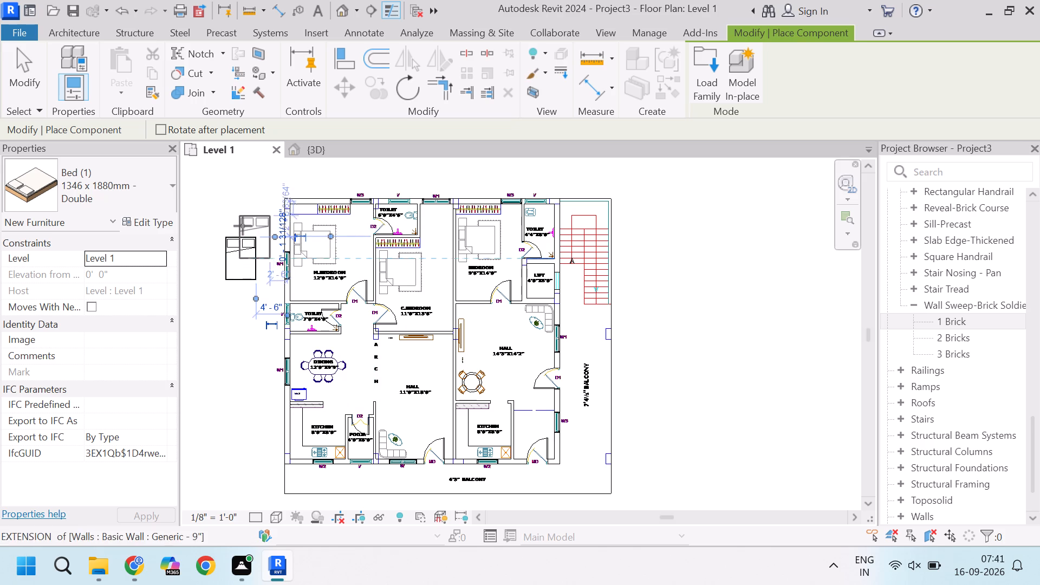
key("Escape")
key("Escape")
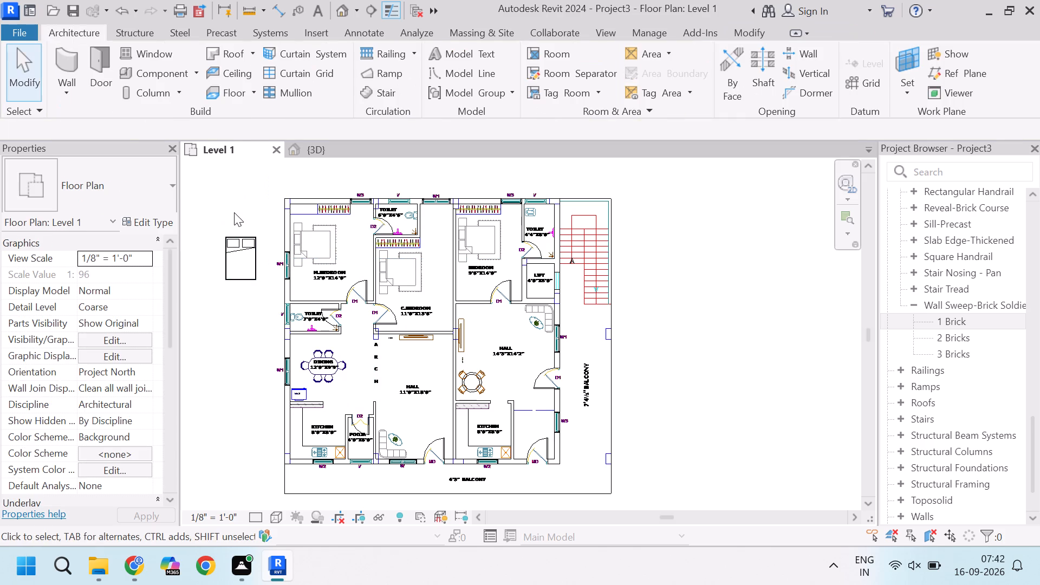
Rotate the placed bed 90° counterclockwise so its pillows face away from the building.
left_click(240, 238)
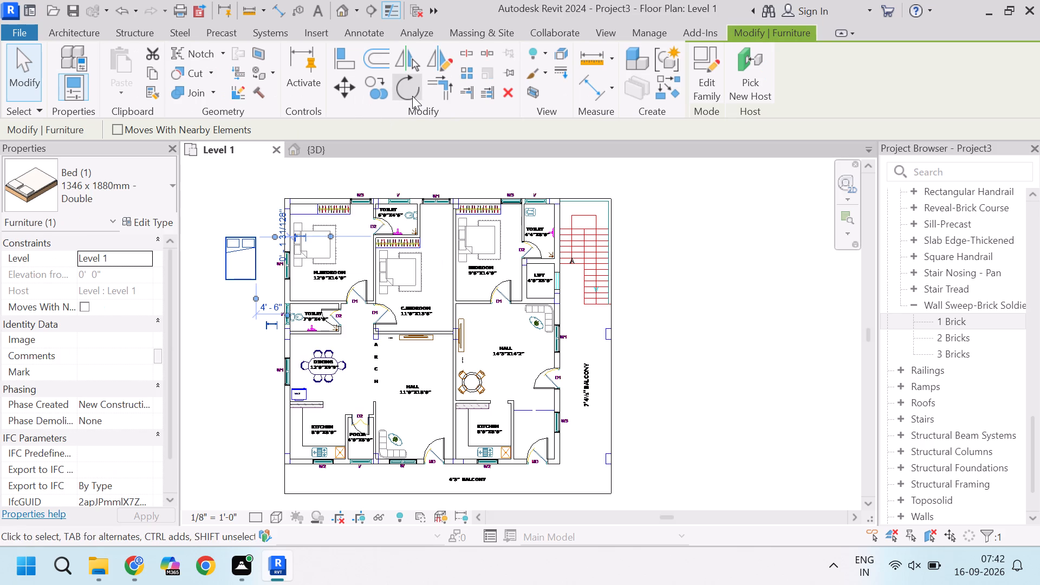
left_click(414, 95)
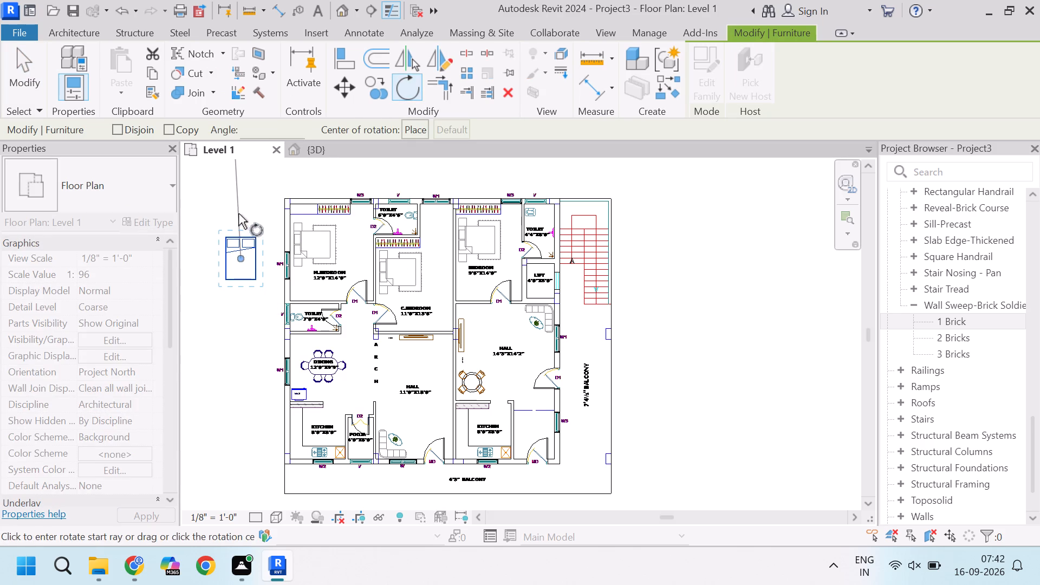
left_click(239, 209)
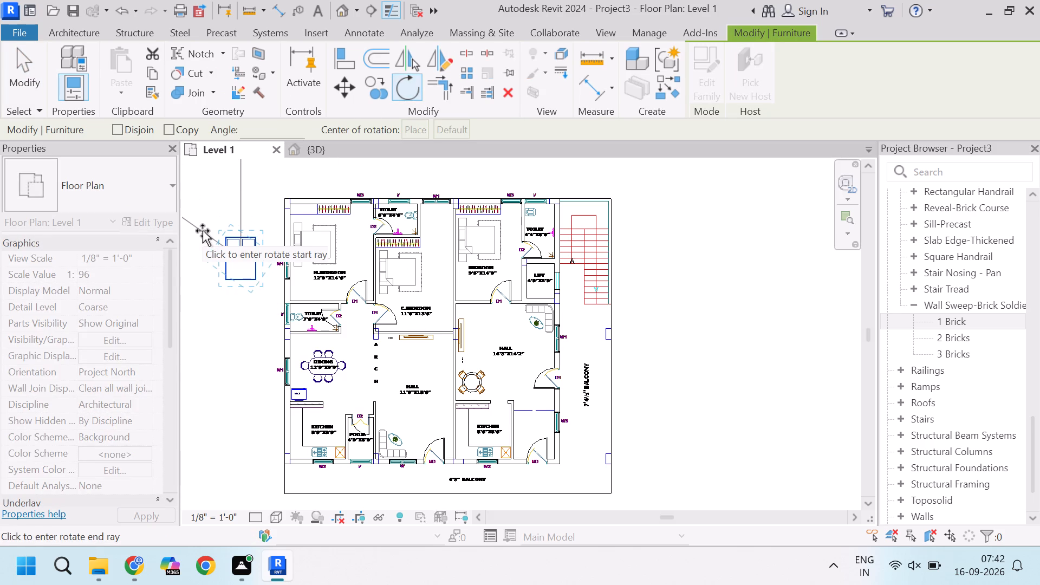
left_click(186, 263)
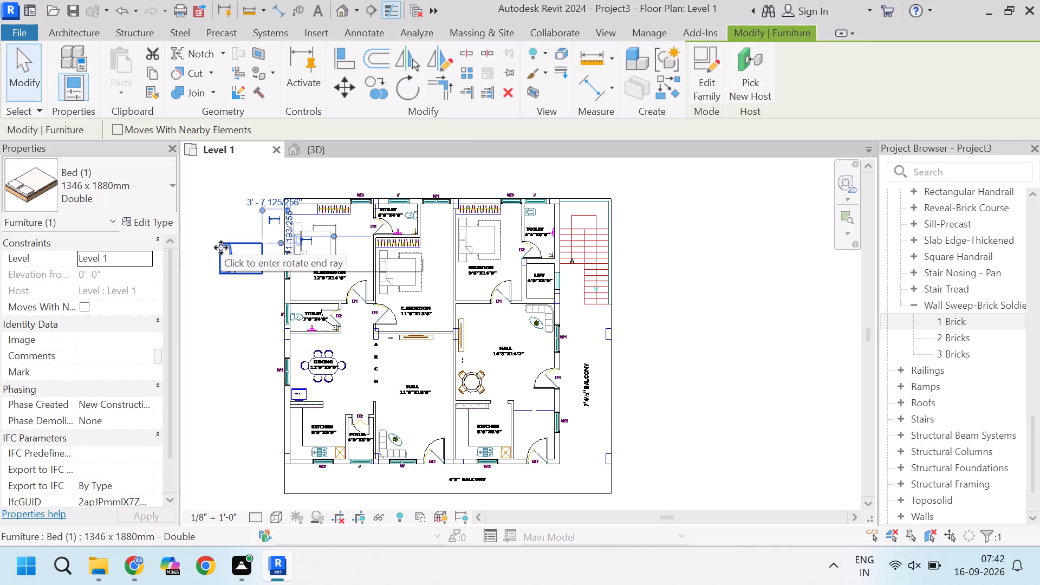
Copy the bed, with multiple copies enabled, from its headboard midpoint onto the bed outline in M.BEDROOM.
left_click(380, 79)
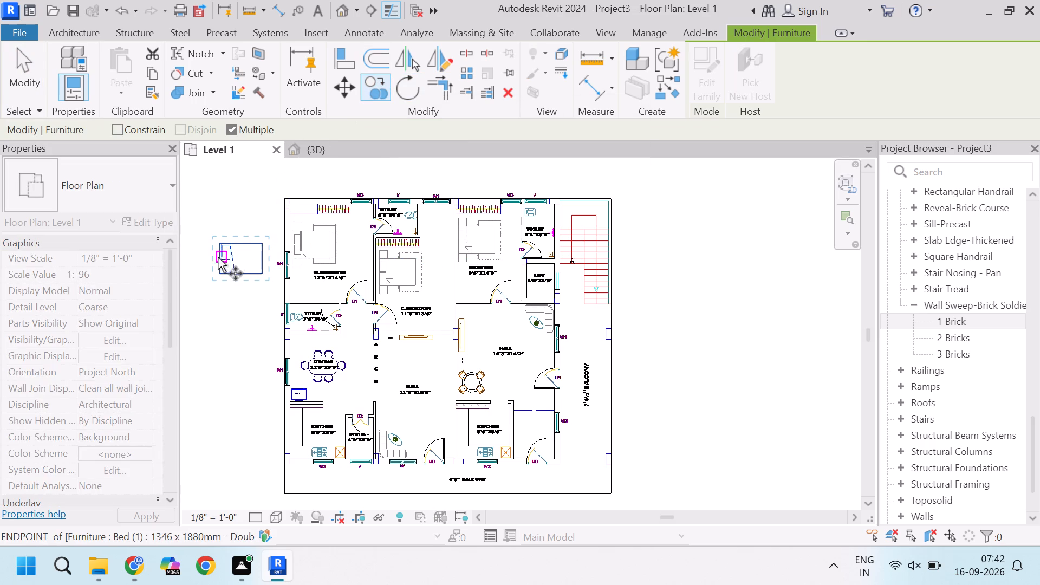
scroll(216, 255, "up", 5, "ctrl")
scroll(216, 255, "up", 5)
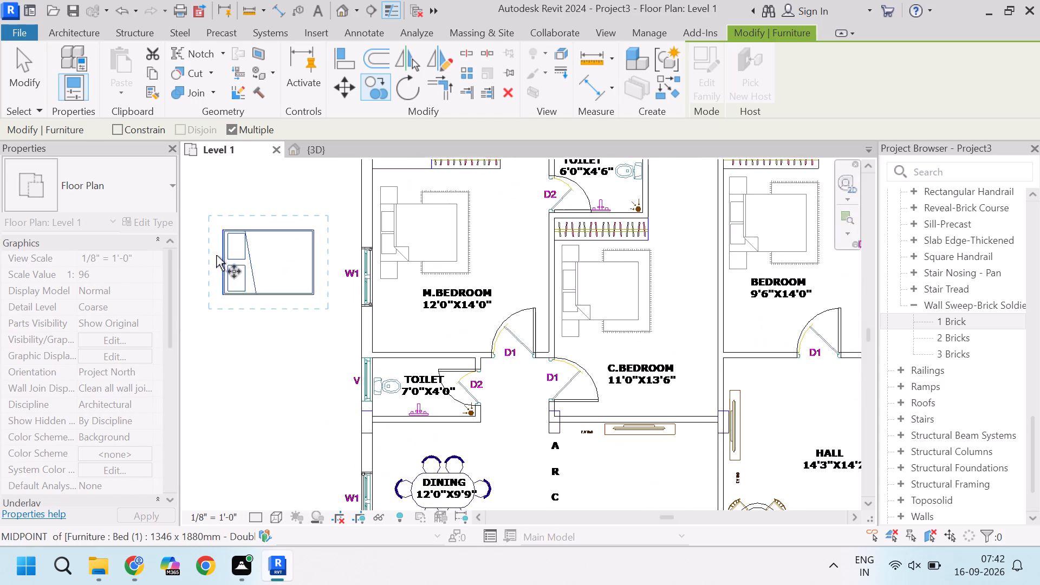
scroll(218, 261, "up", 1)
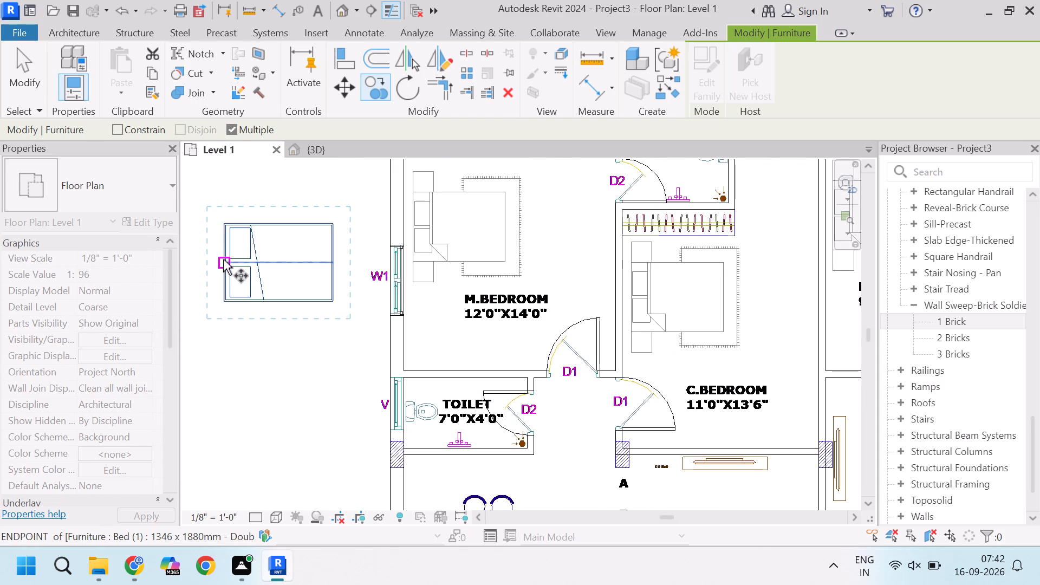
left_click(223, 261)
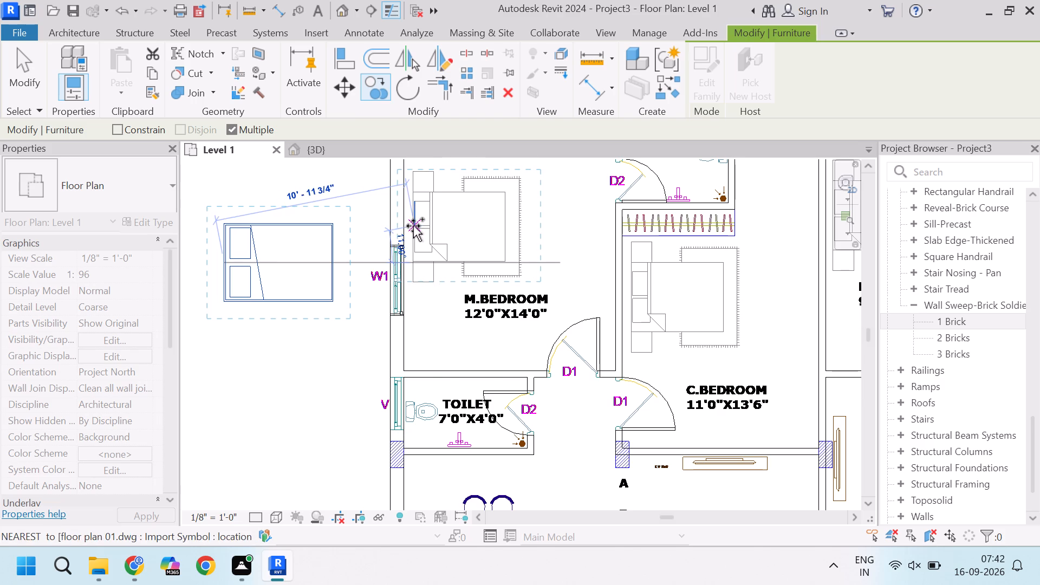
left_click(413, 226)
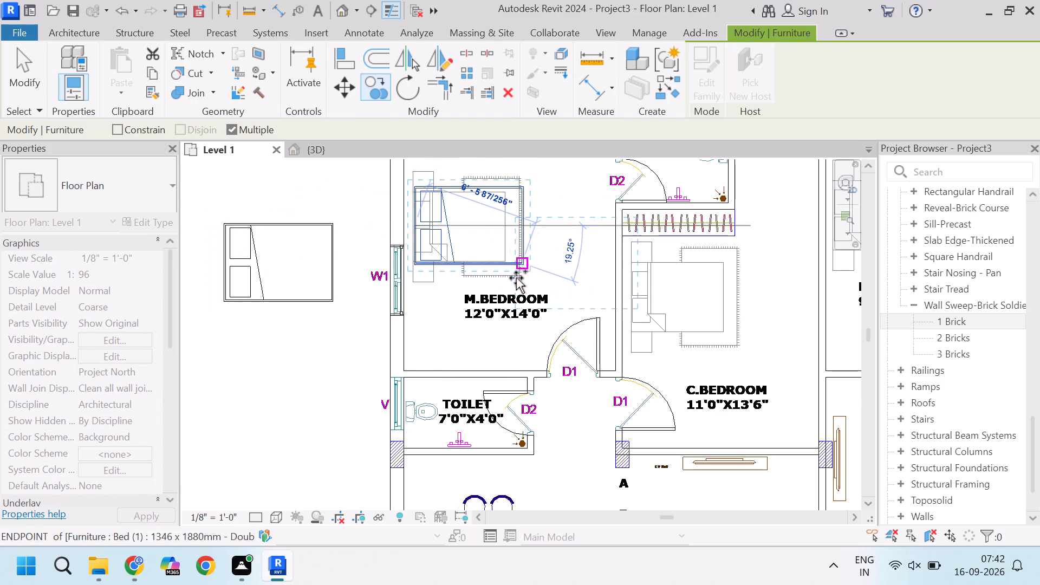
Place another copy of the double bed onto the bed outline in the 9'6"X14'0" BEDROOM, with its headboard on the outline's headboard line.
scroll(435, 313, "up", 5)
scroll(435, 313, "down", 3)
scroll(435, 313, "up", 1)
scroll(435, 313, "down", 3)
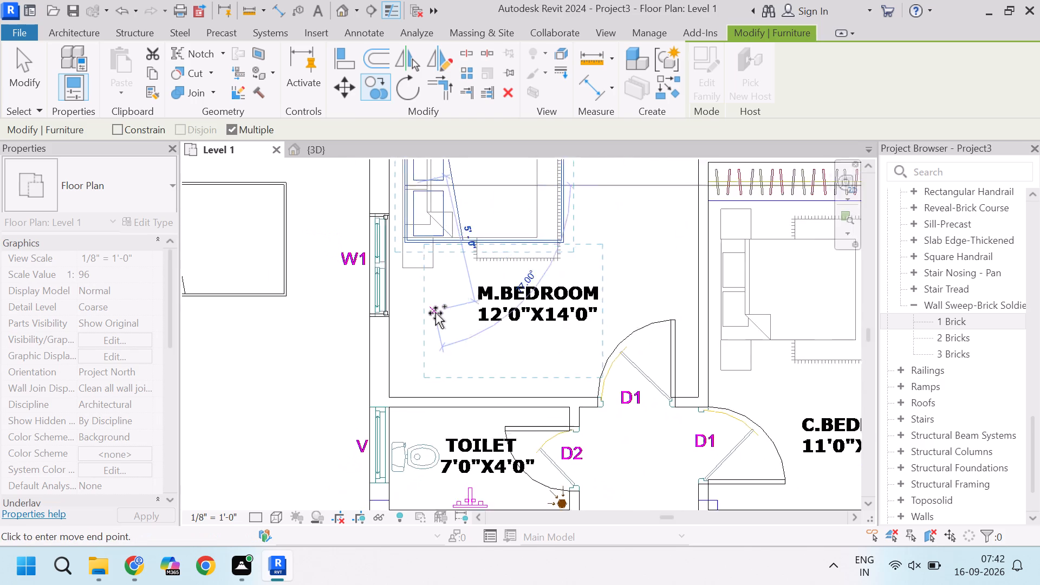
scroll(435, 313, "down", 1)
scroll(435, 313, "up", 2)
scroll(435, 313, "down", 7)
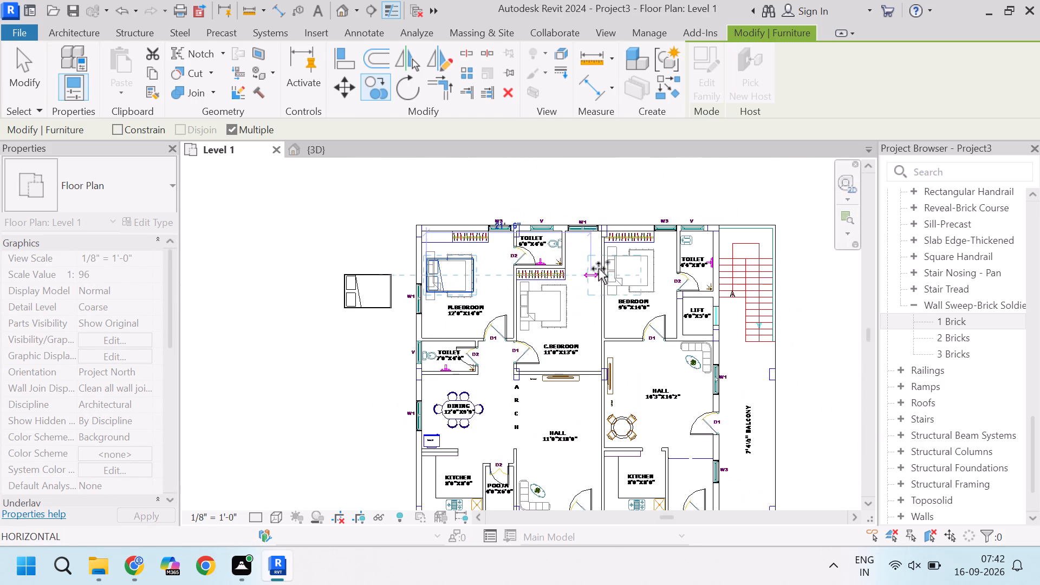
scroll(608, 270, "down", 1)
scroll(608, 270, "up", 7)
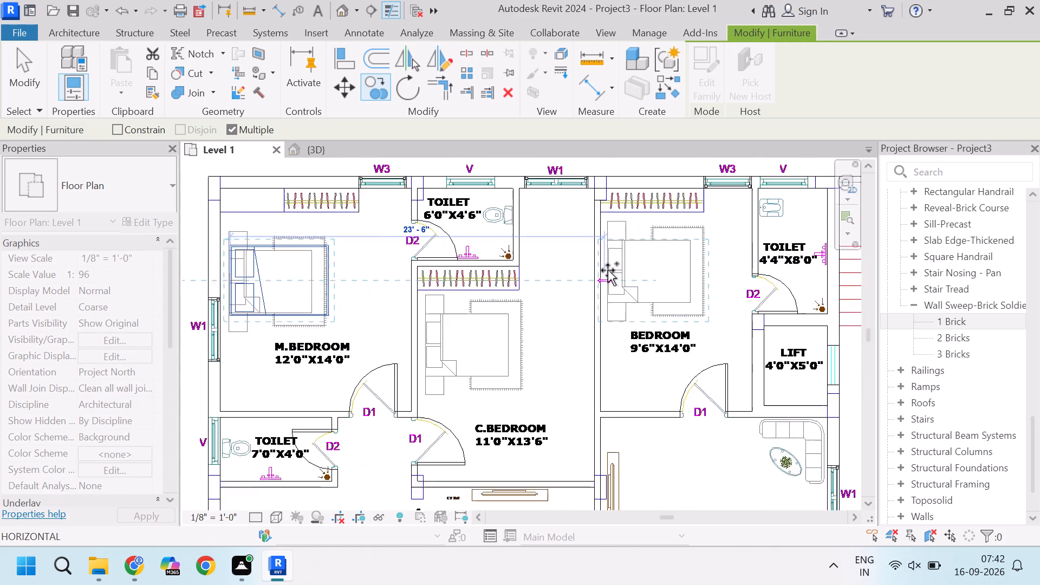
scroll(608, 270, "up", 4)
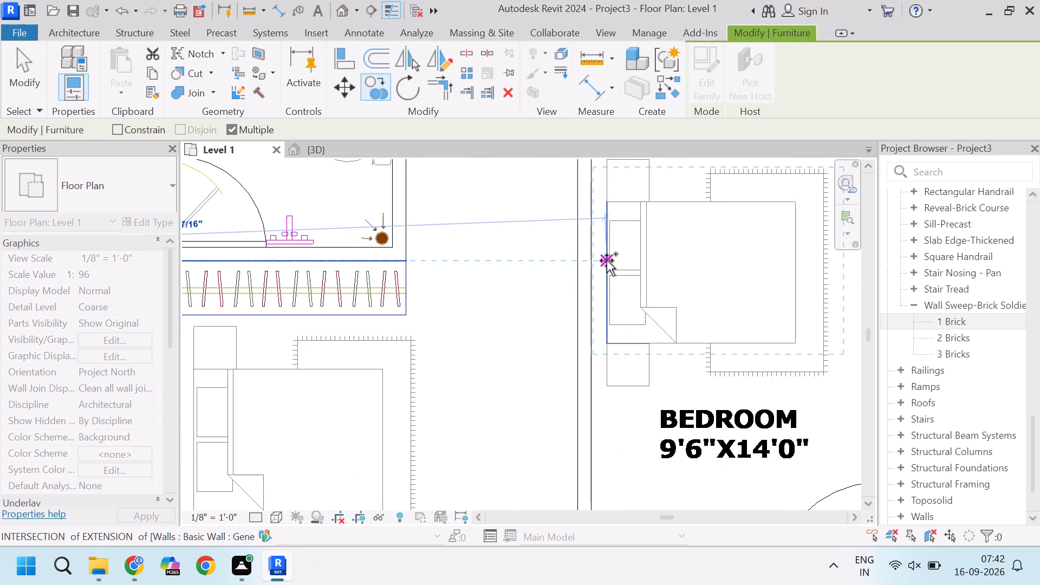
left_click(607, 261)
Place another copy of the double bed onto the bed outline in C.BEDROOM, aligned at the middle of the outline's headboard edge.
scroll(607, 261, "up", 6)
scroll(607, 261, "down", 2)
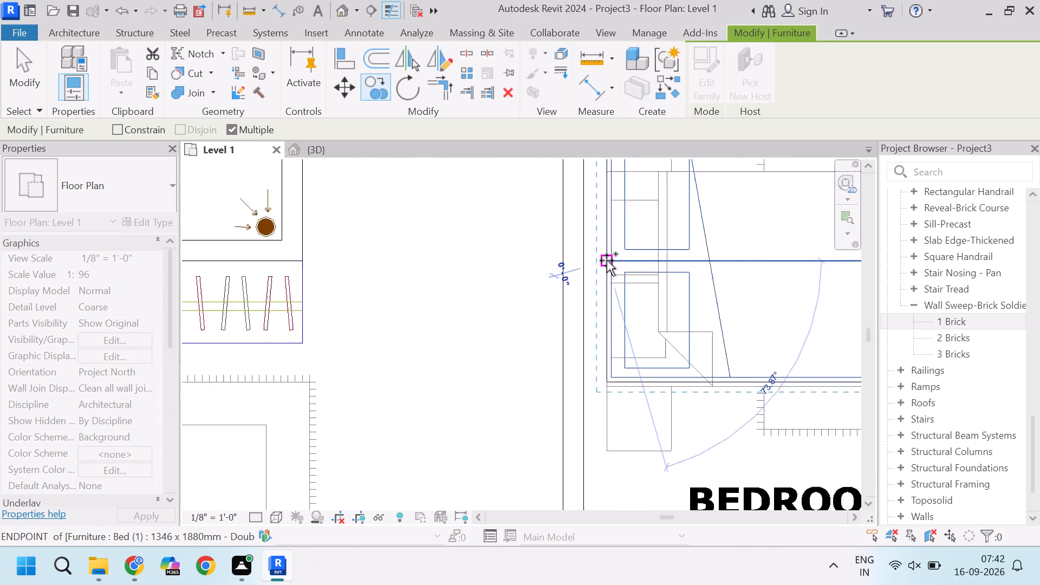
scroll(607, 261, "down", 11)
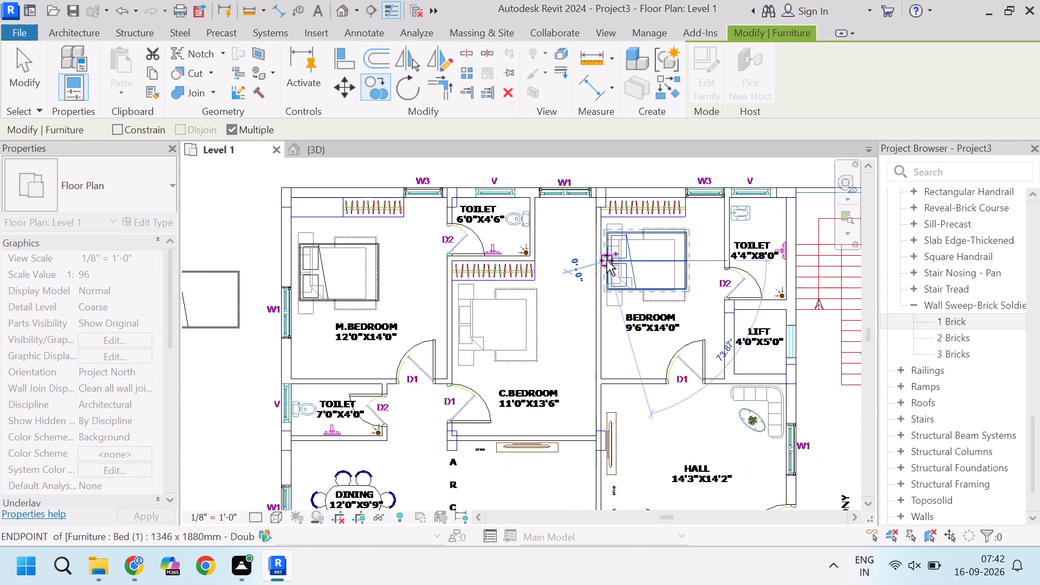
scroll(461, 330, "up", 10)
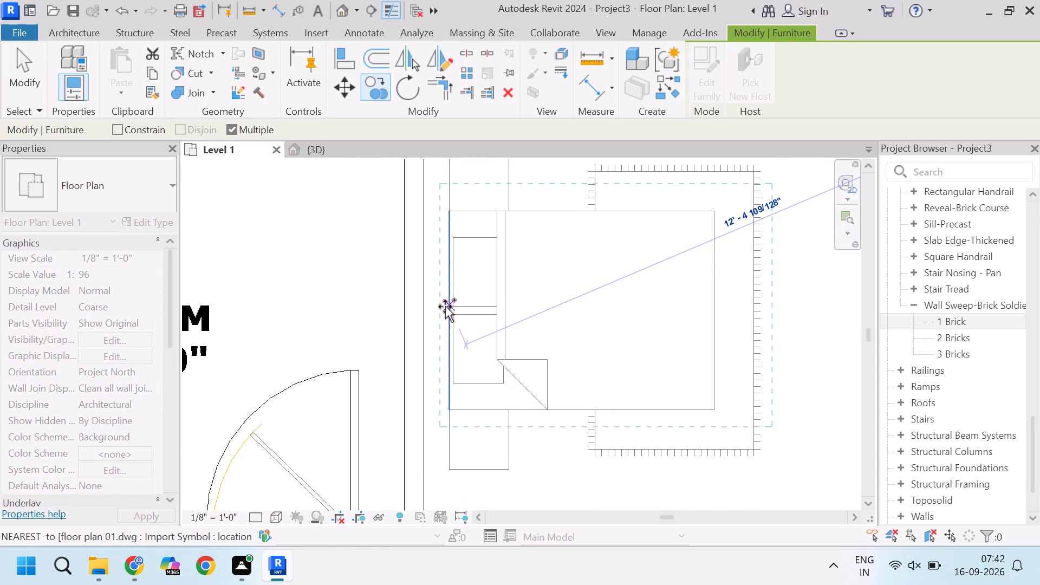
left_click(446, 307)
End the bed copying, examine the beds and room interiors in the 3D view from corner and near-top angles, and return to the Level 1 plan.
scroll(583, 371, "up", 6)
scroll(583, 371, "down", 5)
scroll(583, 371, "up", 1)
scroll(583, 371, "down", 10)
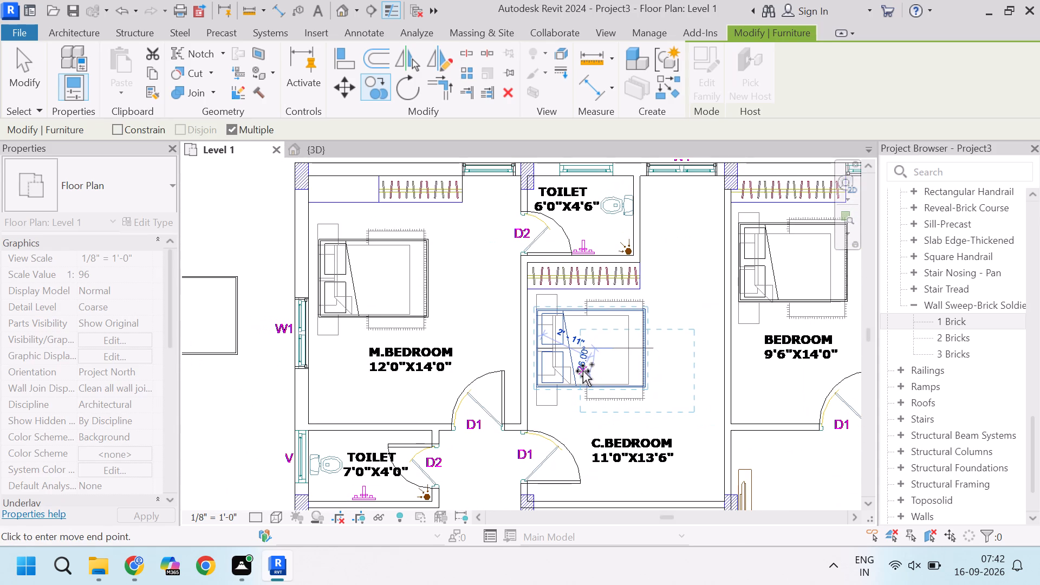
scroll(583, 371, "down", 4)
scroll(583, 371, "up", 2)
scroll(583, 371, "down", 4)
scroll(583, 371, "up", 1)
scroll(583, 371, "down", 2)
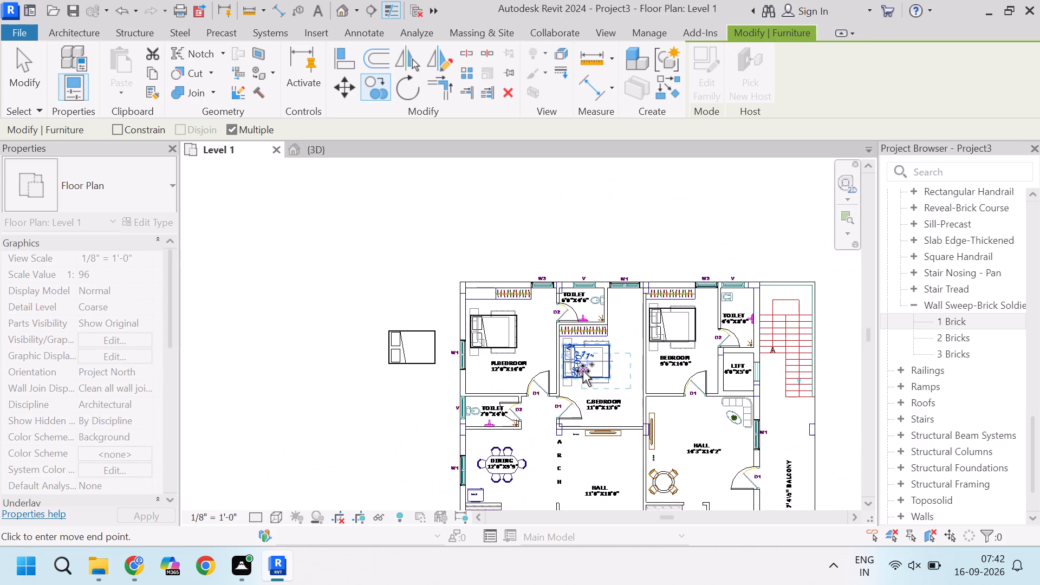
scroll(583, 371, "down", 1)
left_click(328, 149)
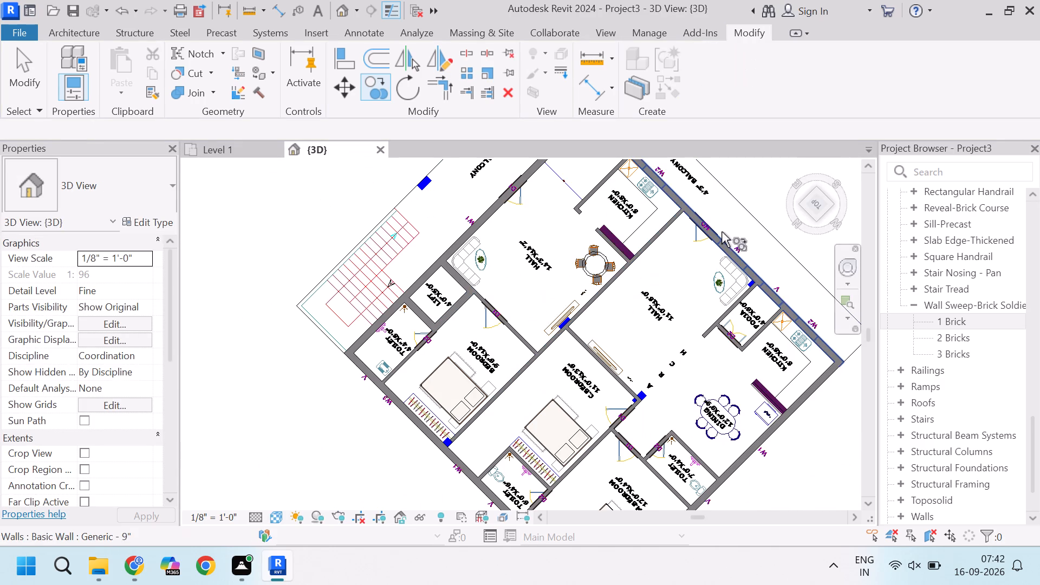
left_click_drag(819, 202, 669, 160)
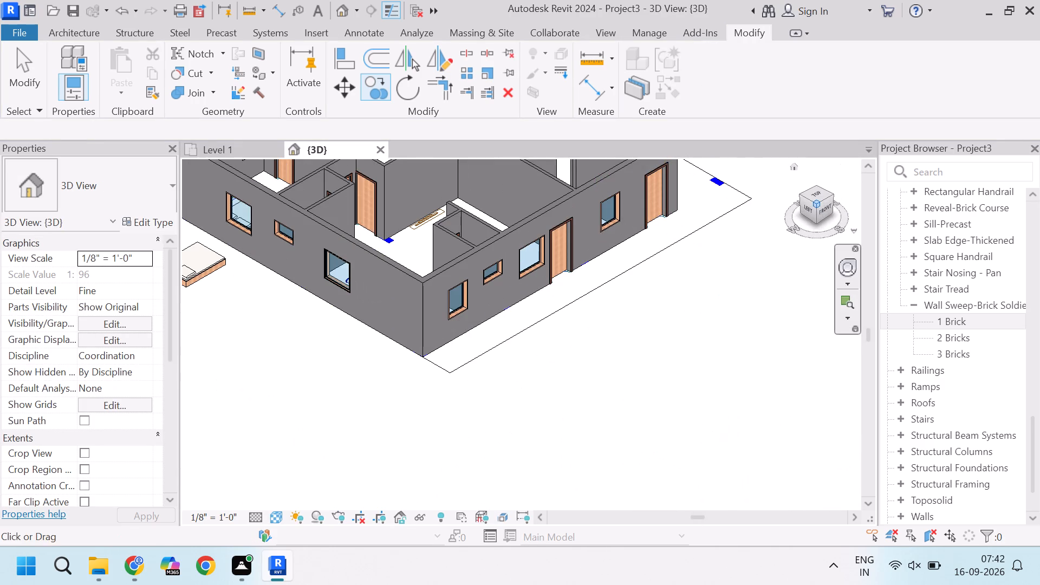
scroll(679, 328, "up", 6)
scroll(679, 328, "down", 6)
scroll(679, 328, "up", 1)
scroll(679, 328, "down", 2)
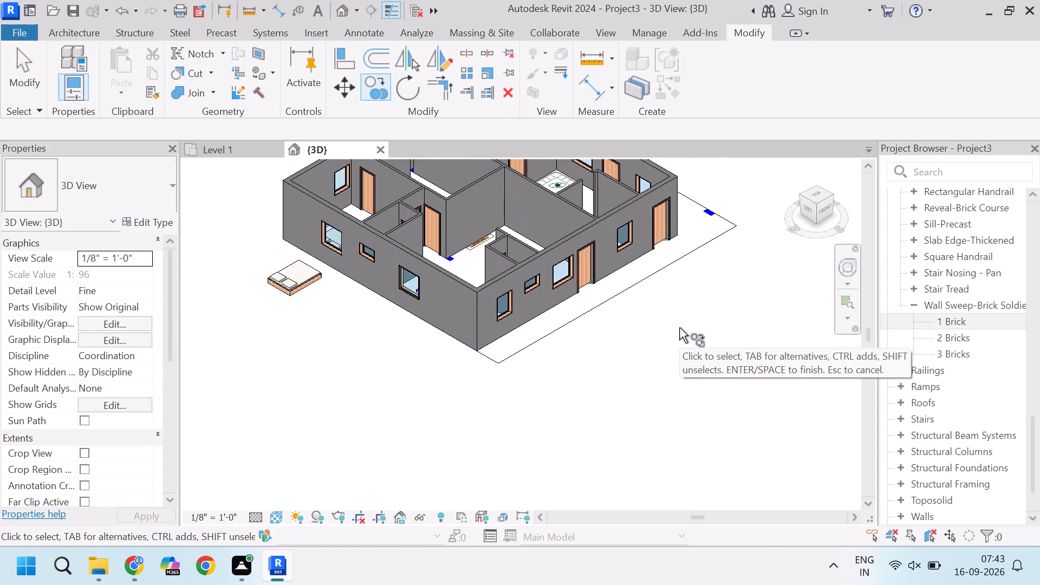
scroll(679, 328, "down", 1)
scroll(489, 271, "down", 1)
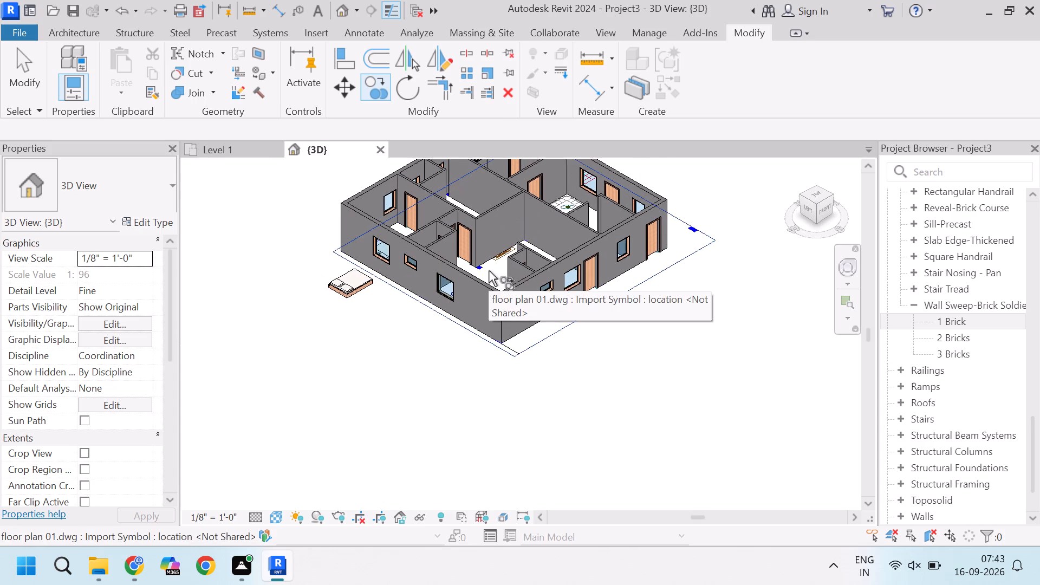
scroll(489, 271, "up", 2)
left_click_drag(504, 251, 477, 330)
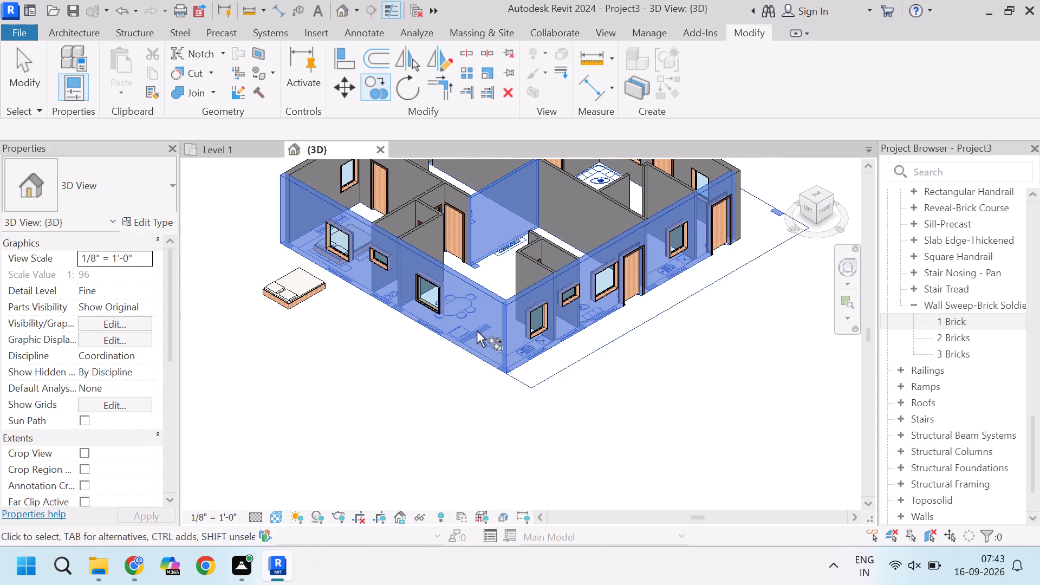
left_click(352, 331)
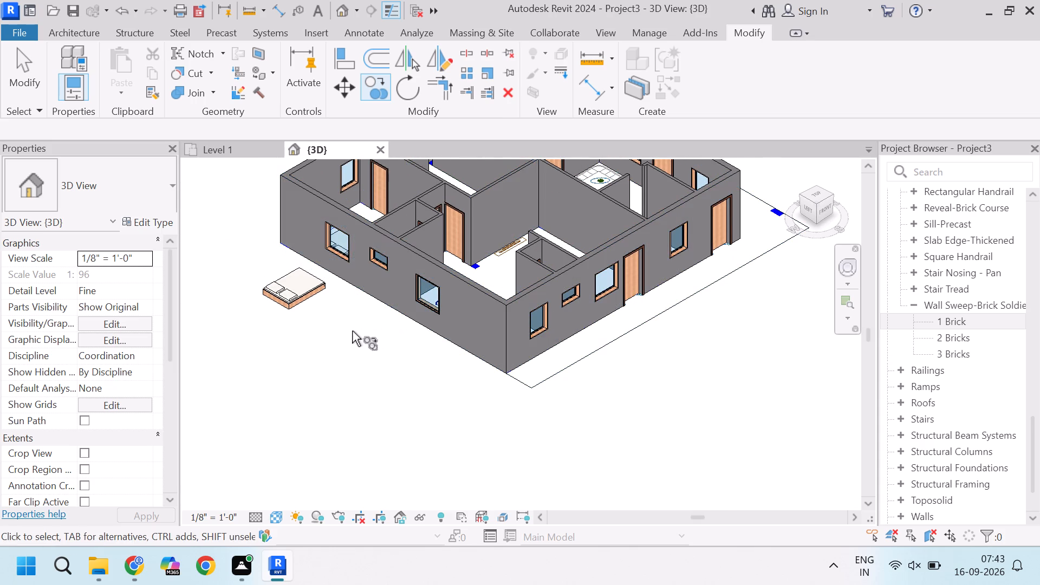
scroll(353, 335, "up", 1)
scroll(353, 335, "down", 2)
scroll(353, 335, "up", 1)
scroll(353, 335, "down", 1)
scroll(353, 335, "left", 1)
scroll(353, 335, "down", 4)
scroll(353, 335, "up", 1)
scroll(353, 335, "down", 3)
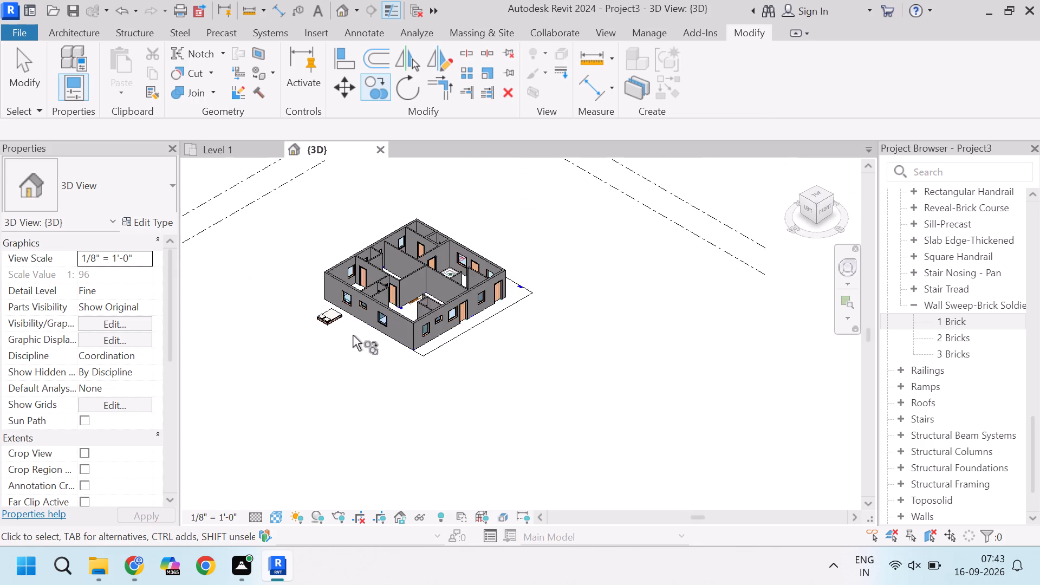
scroll(353, 335, "down", 4)
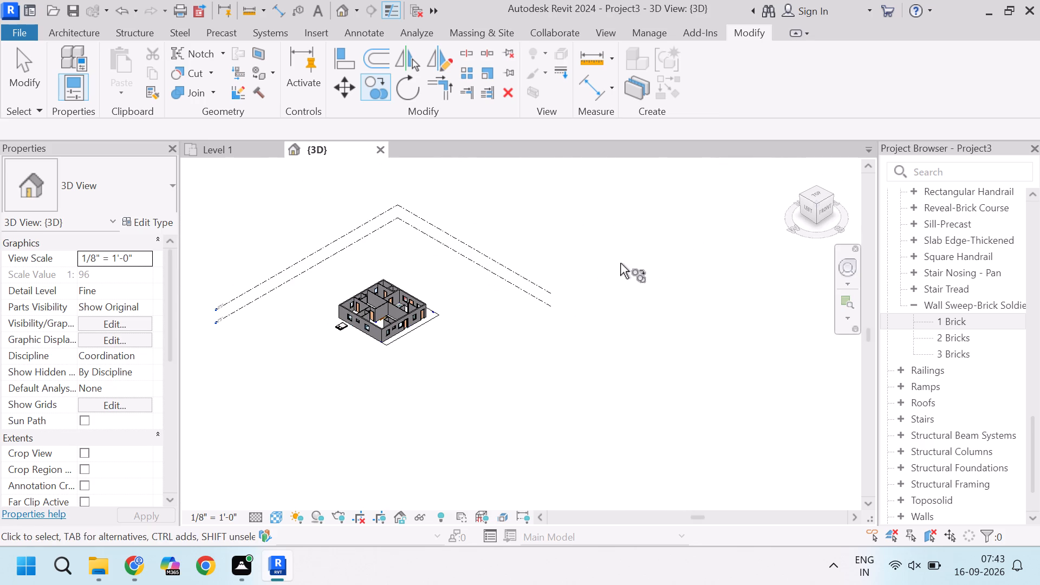
key("Escape")
key("Escape")
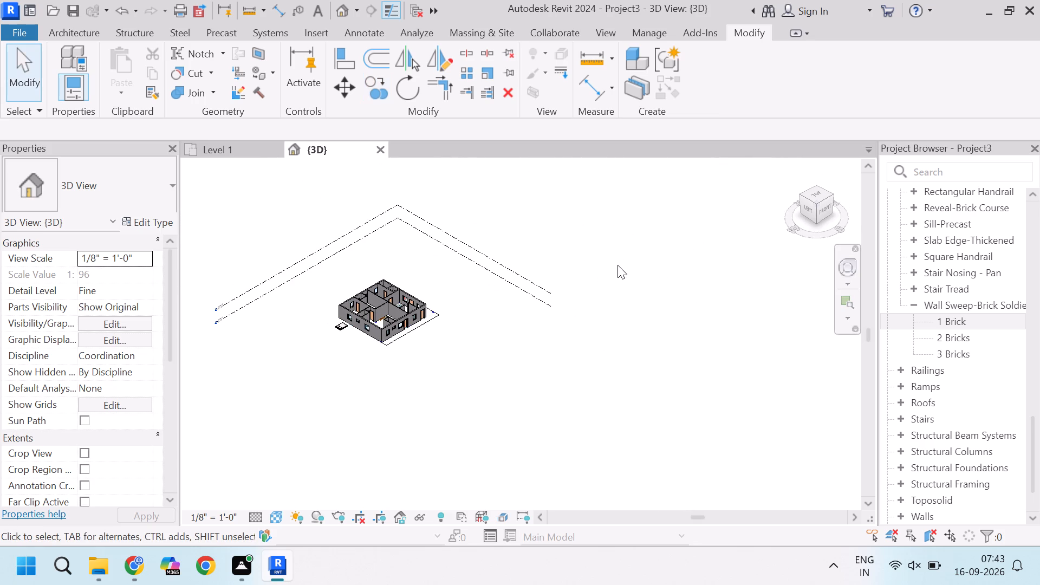
left_click_drag(610, 266, 539, 291, "shift")
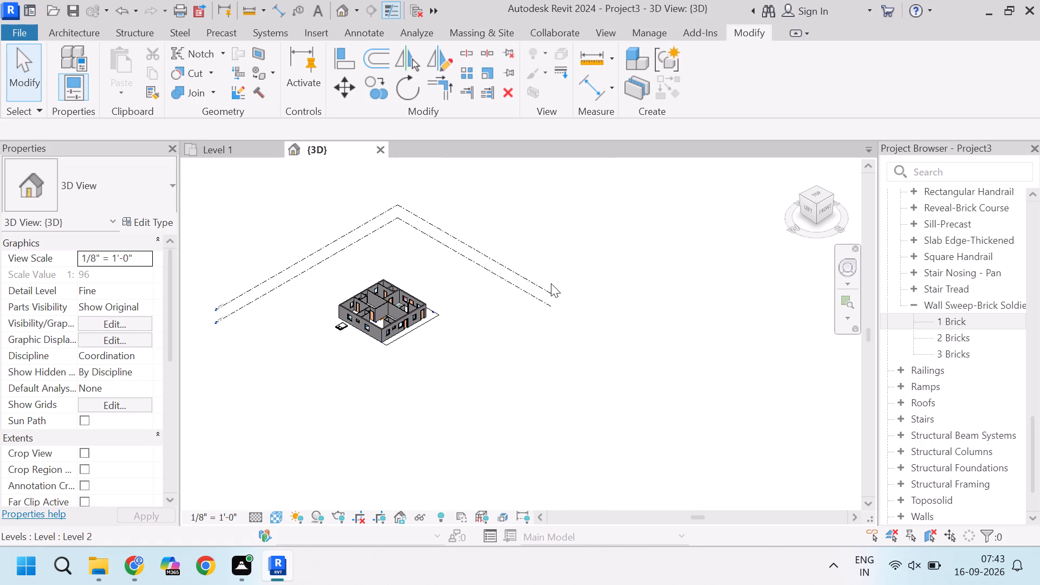
key("Escape")
key("Escape")
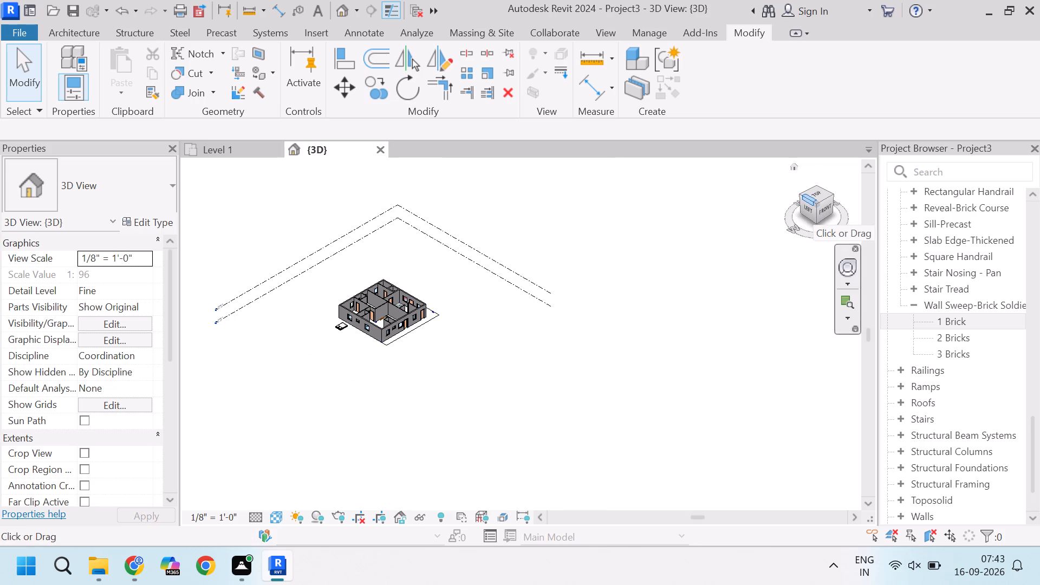
left_click_drag(818, 192, 756, 235)
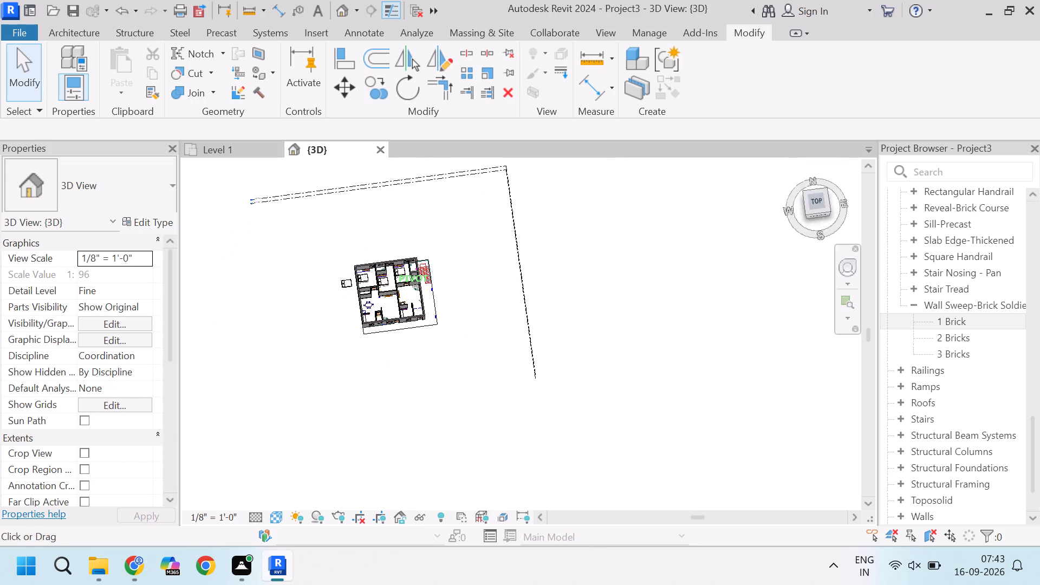
scroll(383, 269, "up", 4)
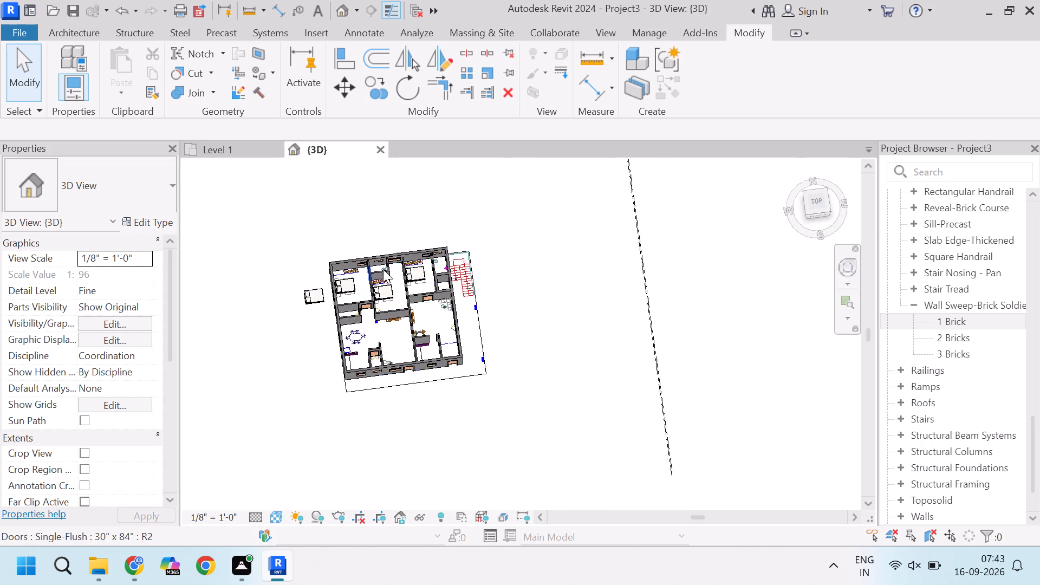
scroll(383, 269, "up", 9)
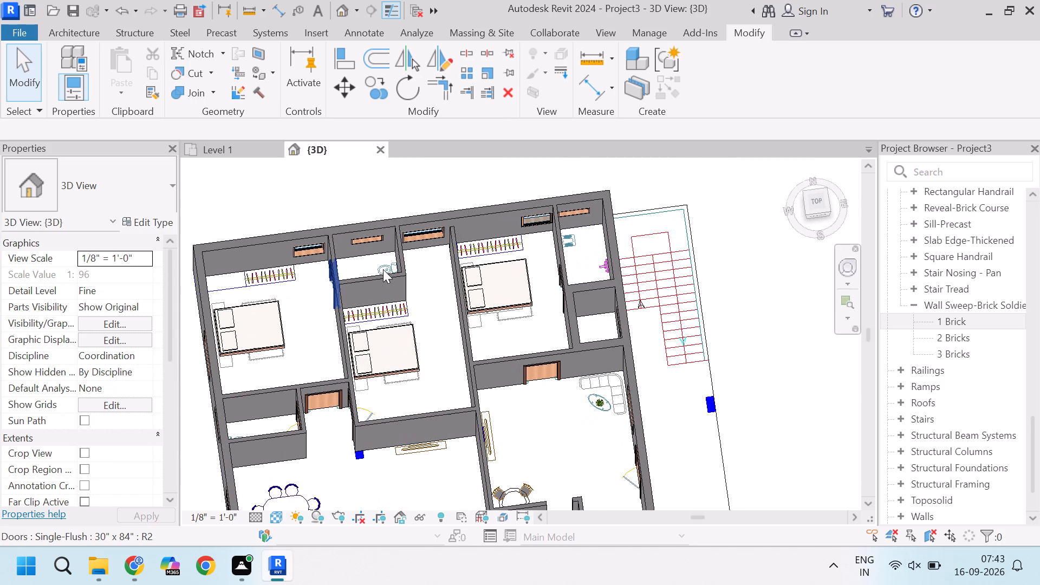
scroll(383, 269, "down", 3)
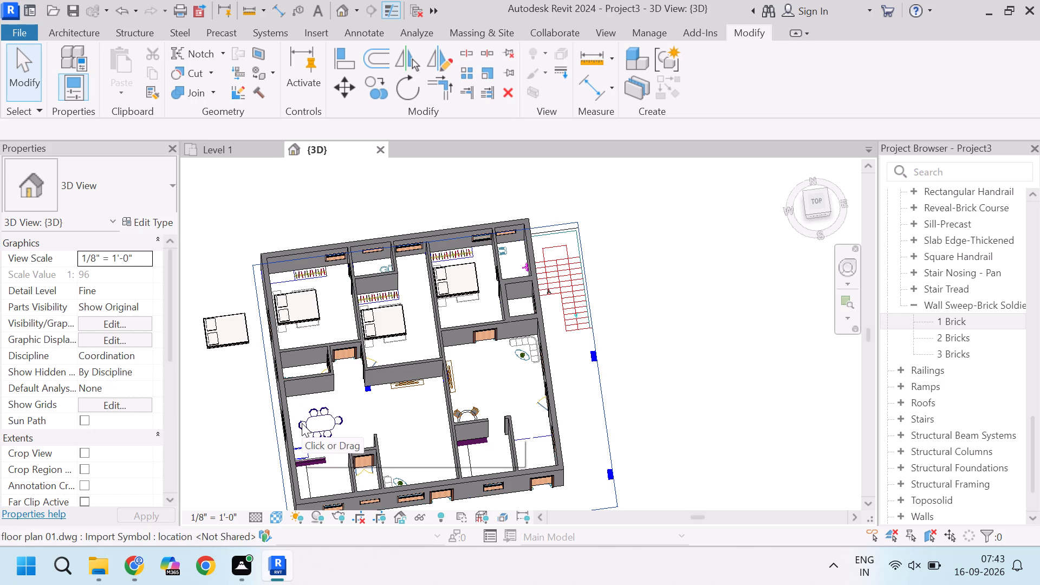
scroll(389, 485, "up", 9)
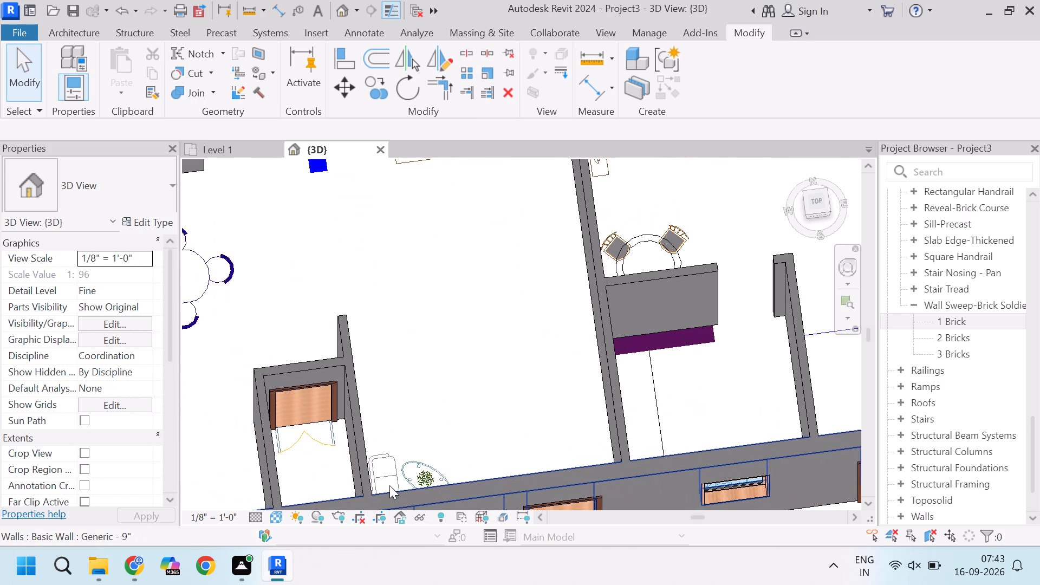
left_click(245, 154)
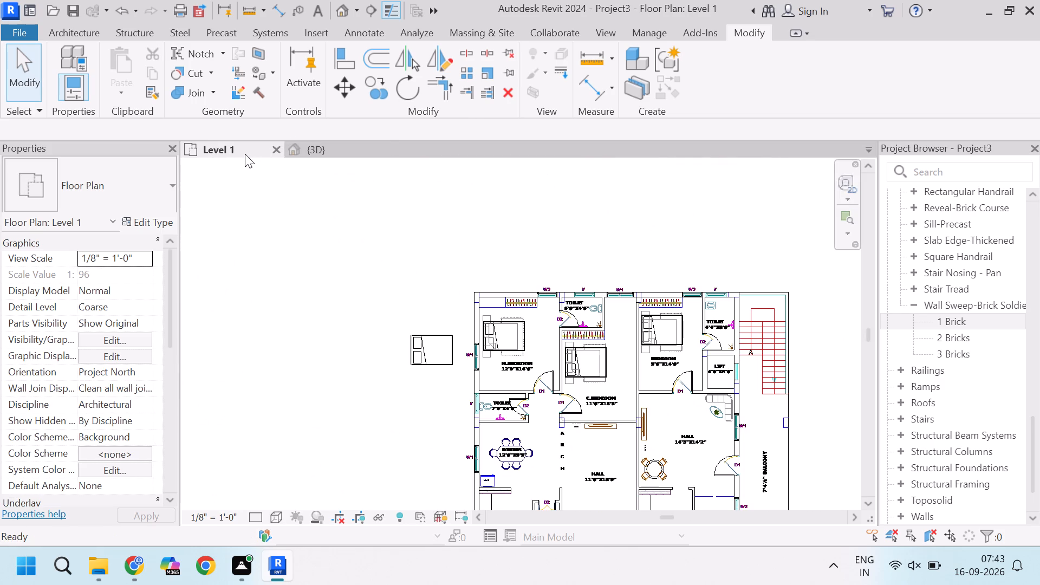
scroll(497, 317, "down", 5)
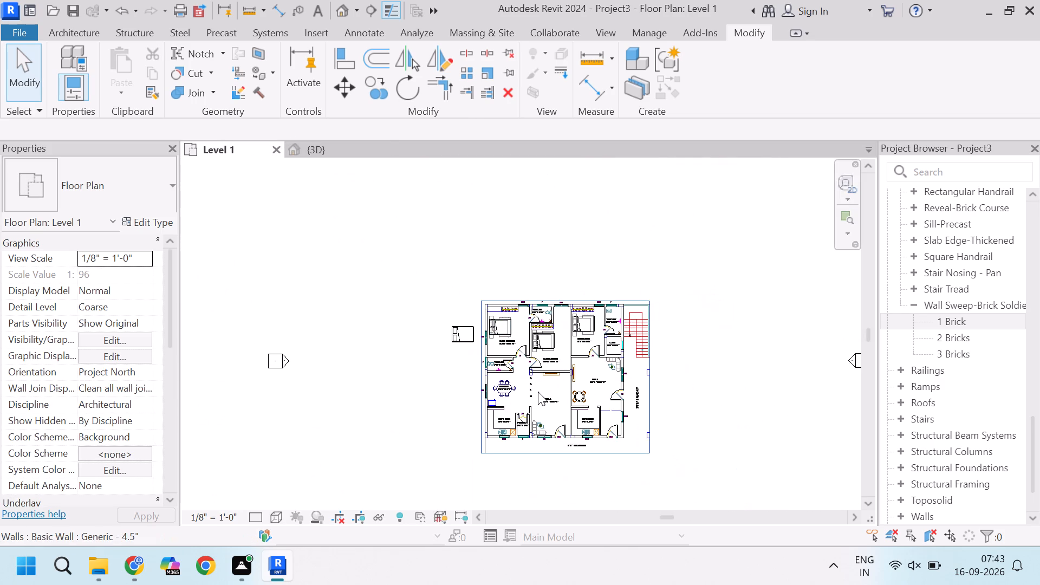
scroll(555, 427, "up", 1)
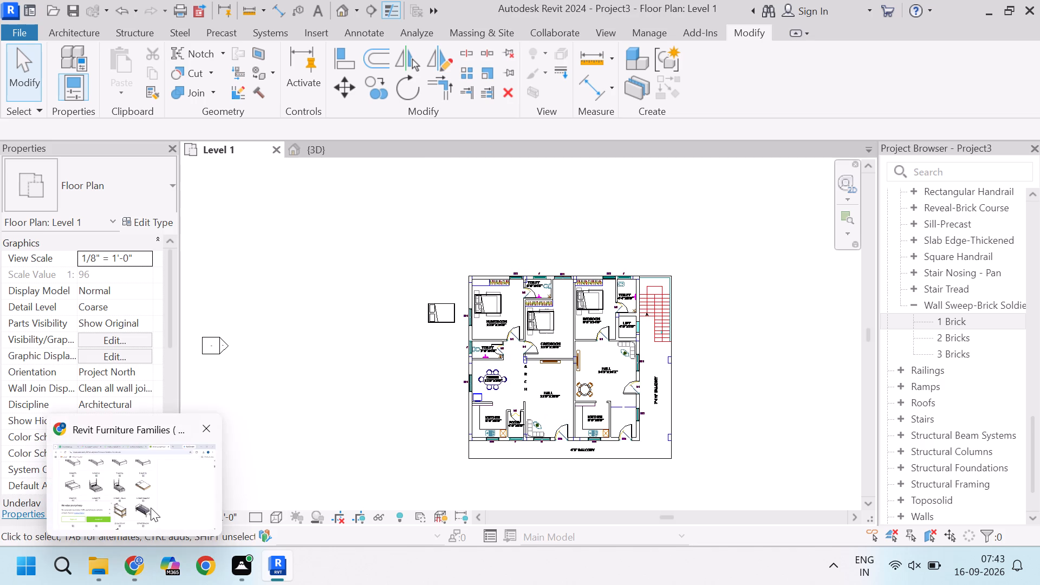
Switch to Chrome and download the 222 Toilet family from the Revit furniture families page, dismissing the cookie notice.
left_click(151, 506)
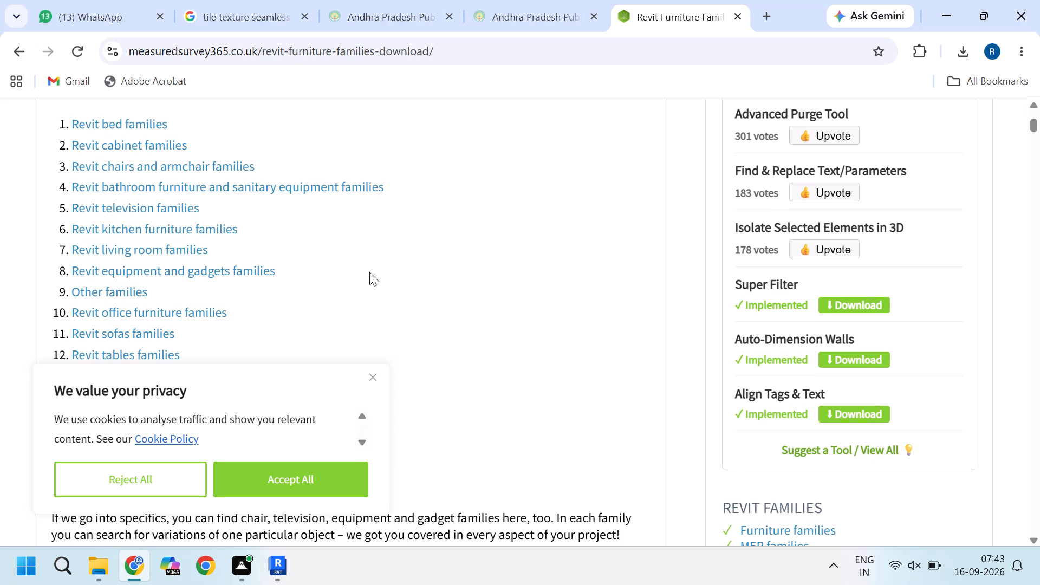
left_click(165, 250)
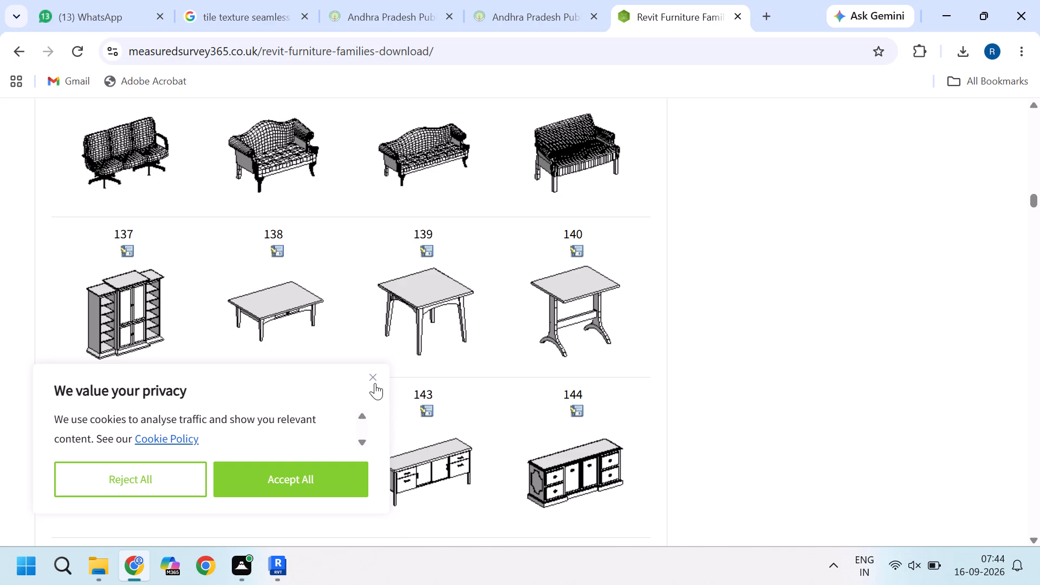
left_click(375, 383)
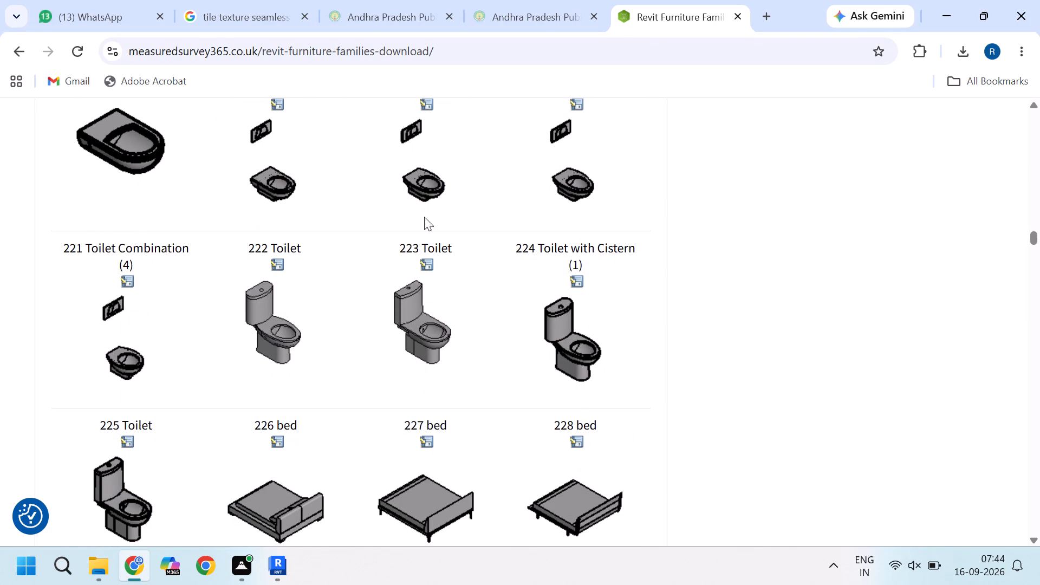
left_click(279, 264)
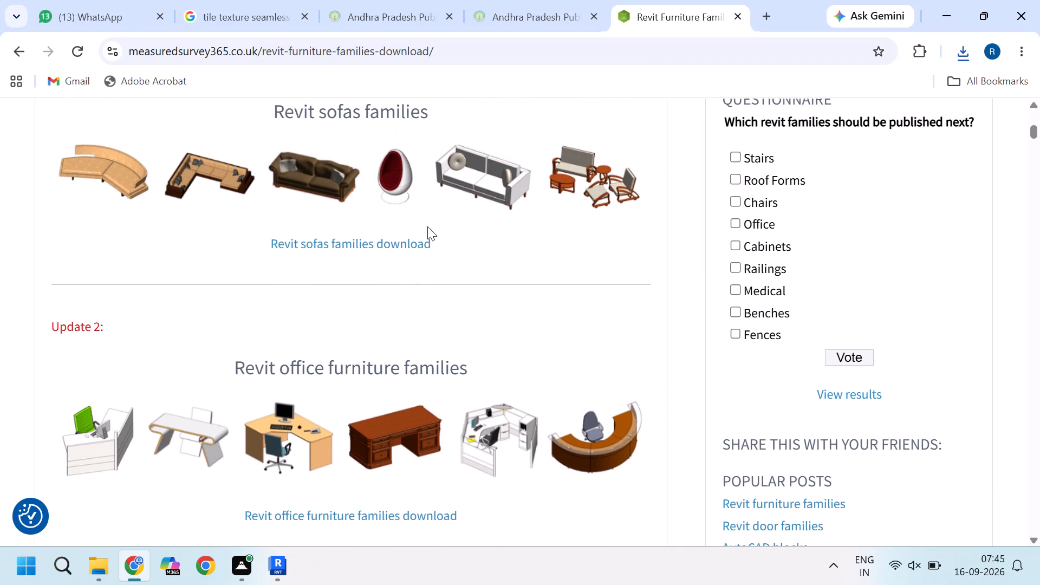
Download the 031 corner sofa family from the Revit sofas families page and switch back to Revit.
left_click(389, 256)
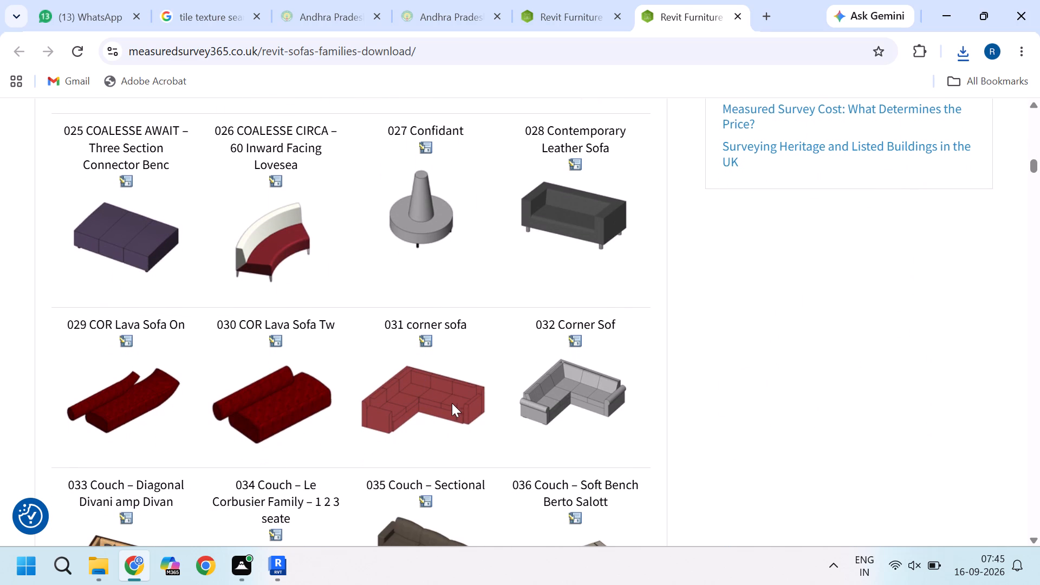
left_click(430, 343)
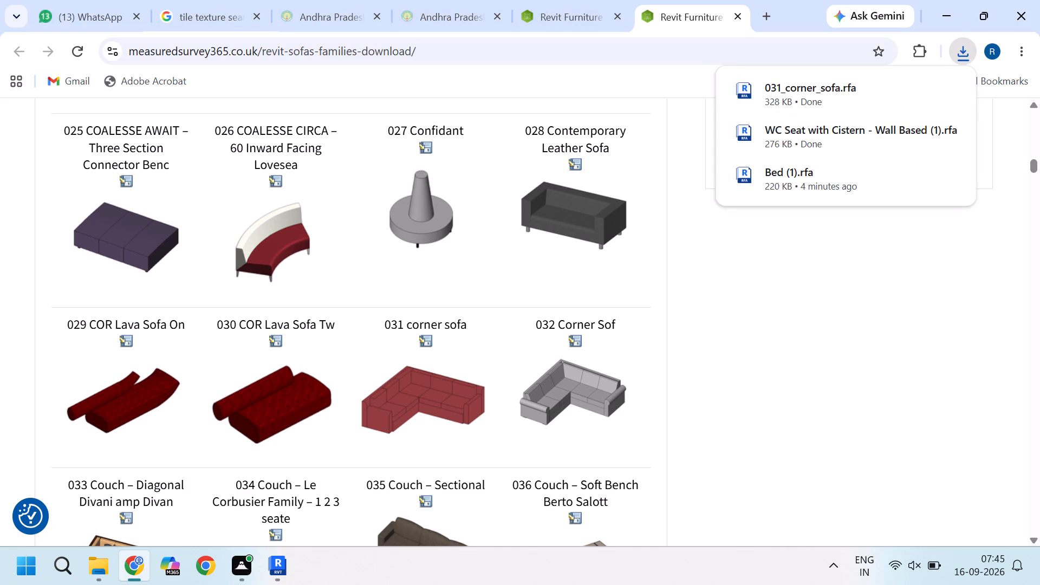
left_click(291, 506)
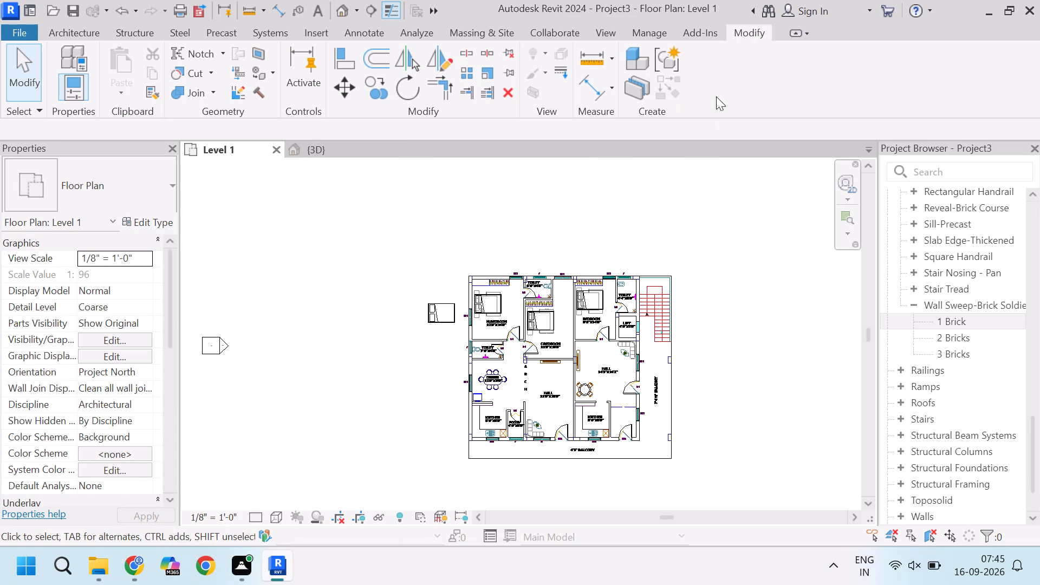
Load the downloaded 031_corner_sofa family and place one sofa outside the building, beside the dining room's outer wall.
scroll(530, 322, "up", 6)
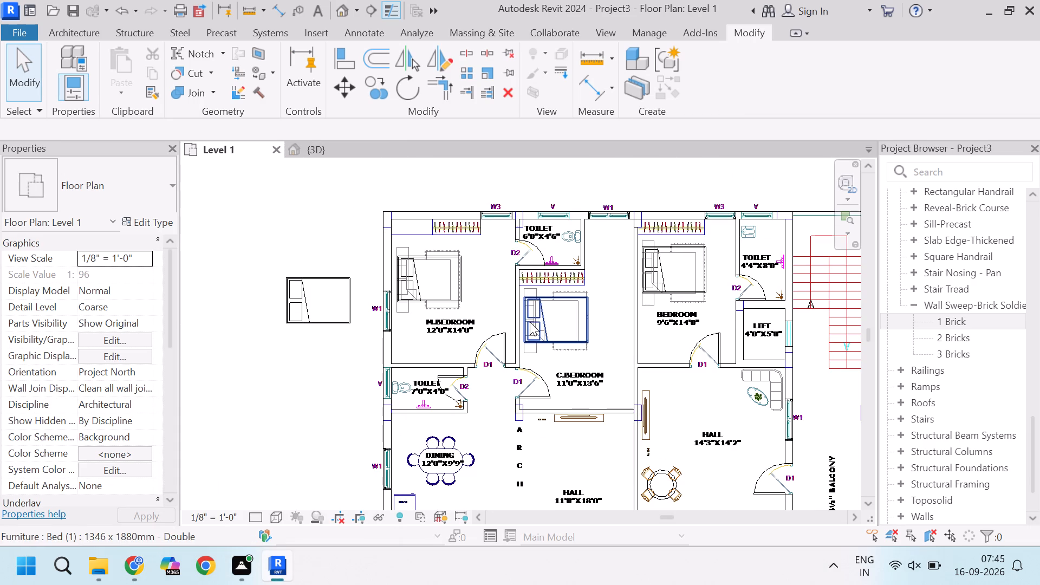
scroll(437, 327, "down", 5)
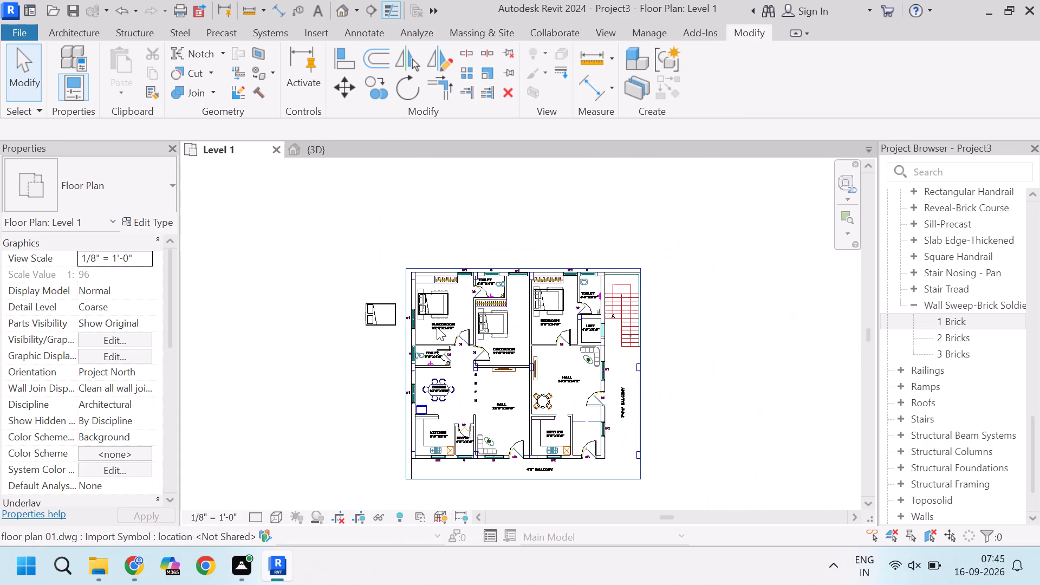
scroll(517, 464, "up", 6)
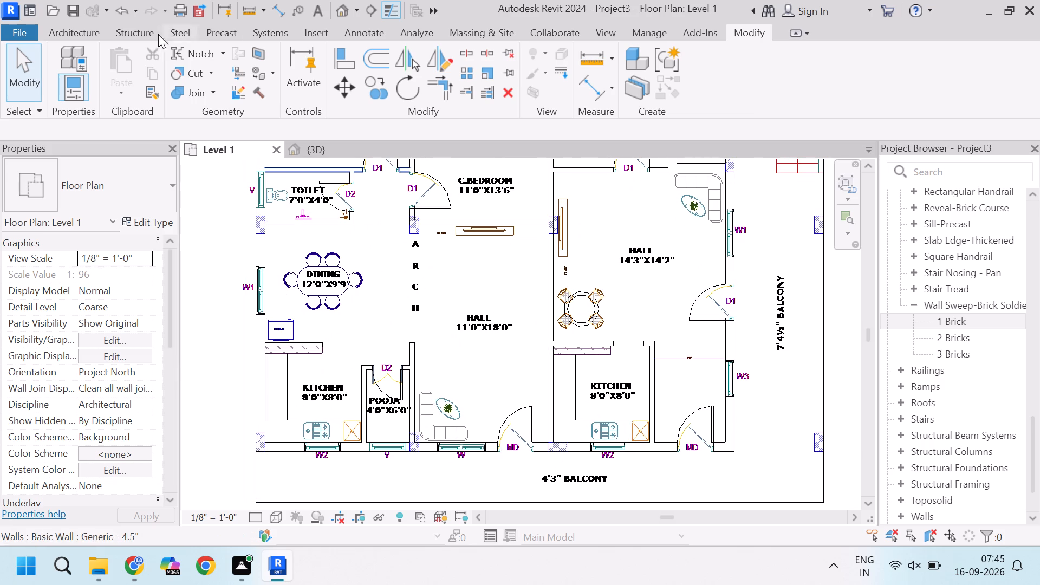
left_click(94, 32)
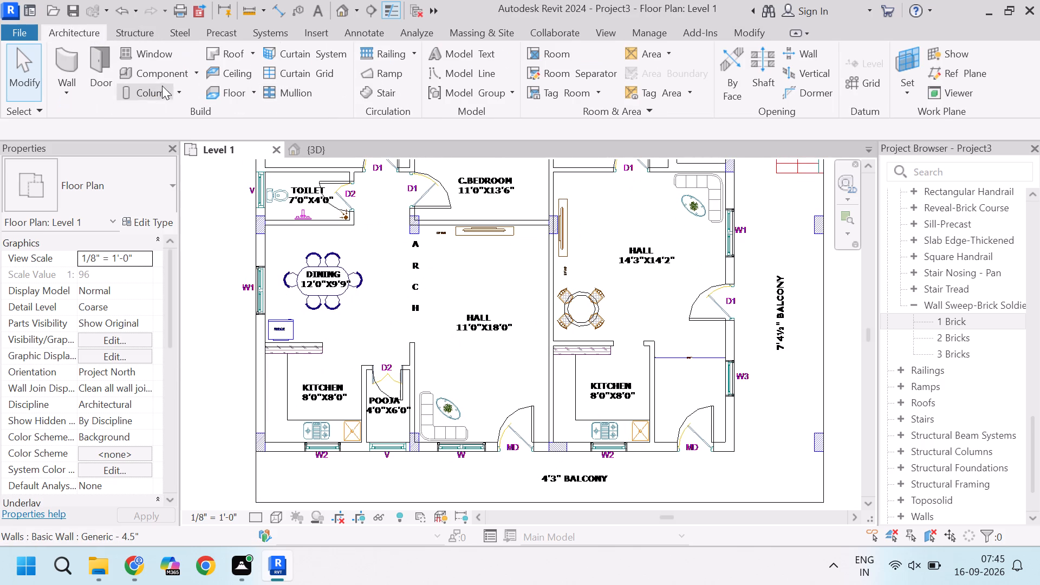
left_click(192, 71)
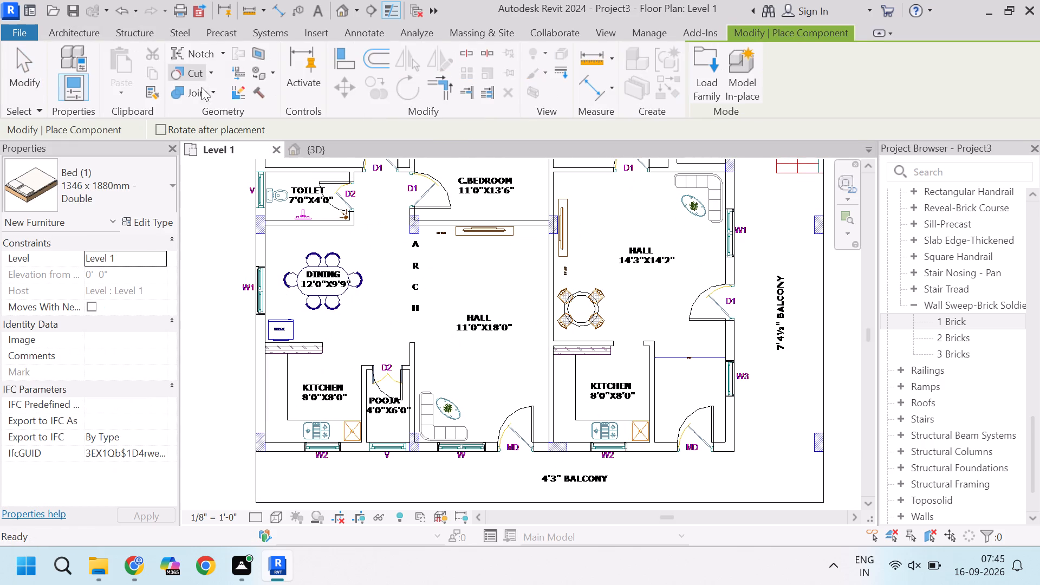
left_click(705, 77)
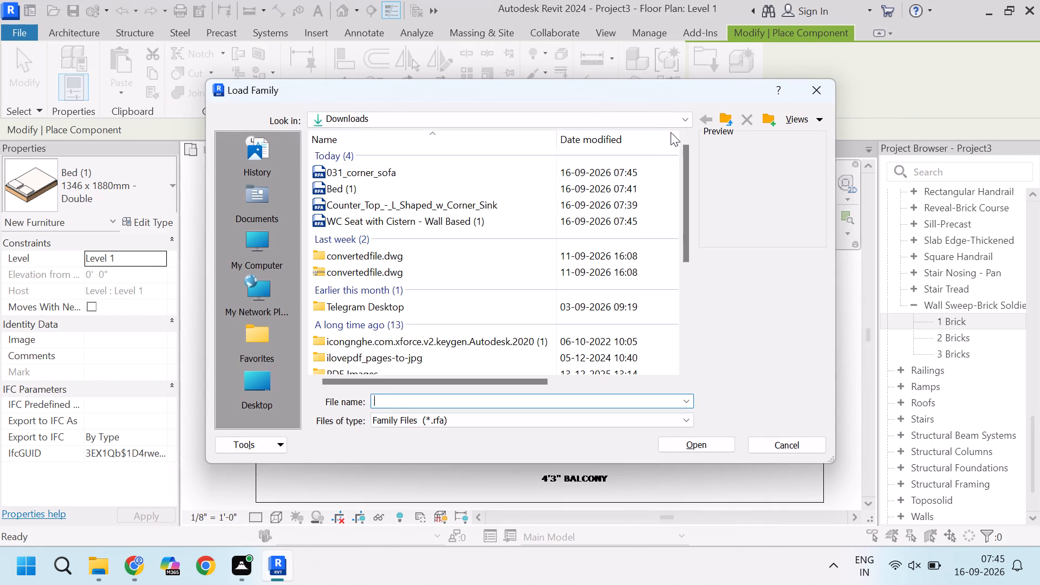
left_click(568, 172)
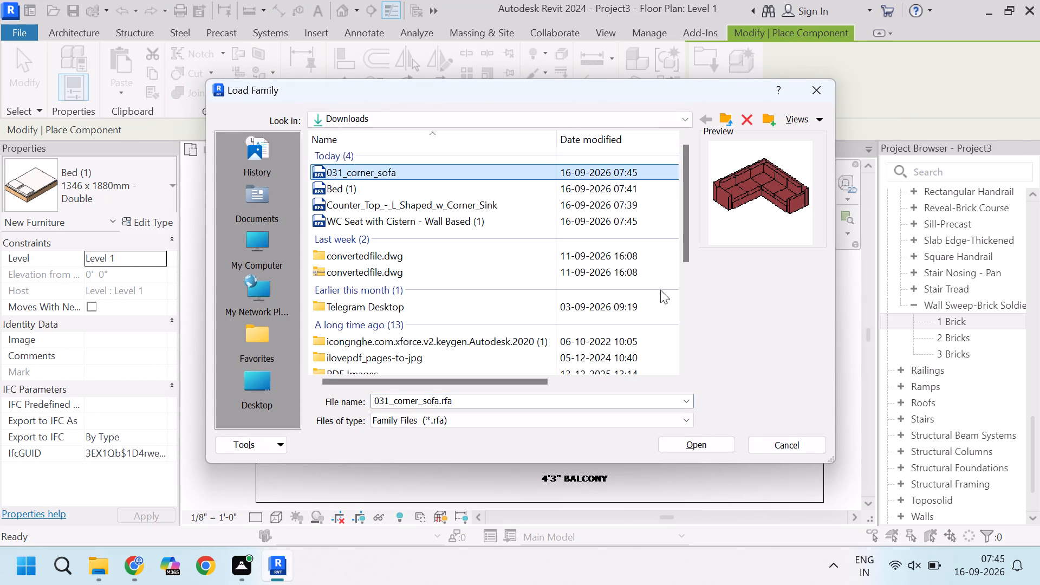
left_click(710, 446)
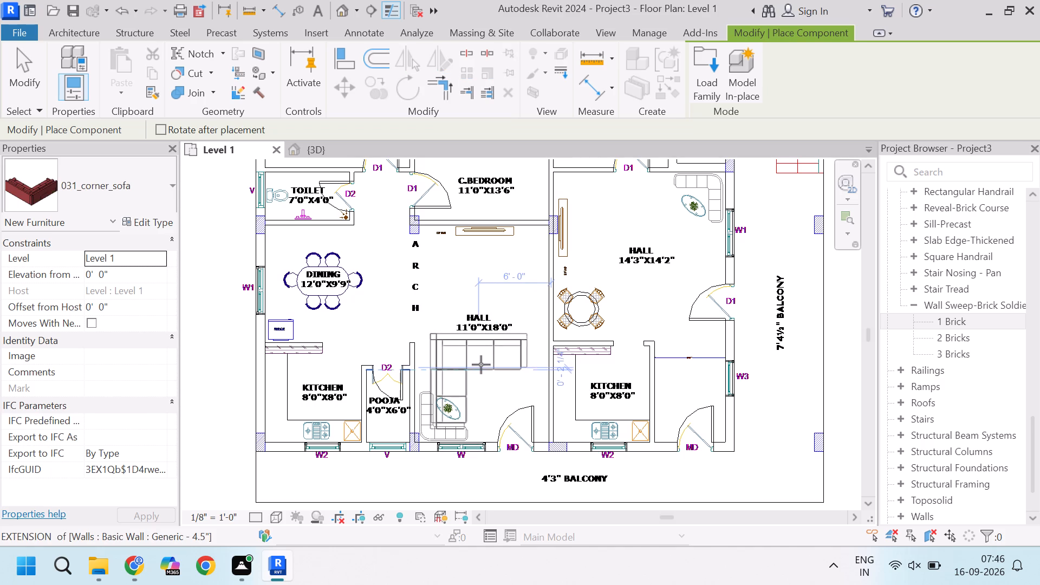
scroll(483, 363, "down", 1)
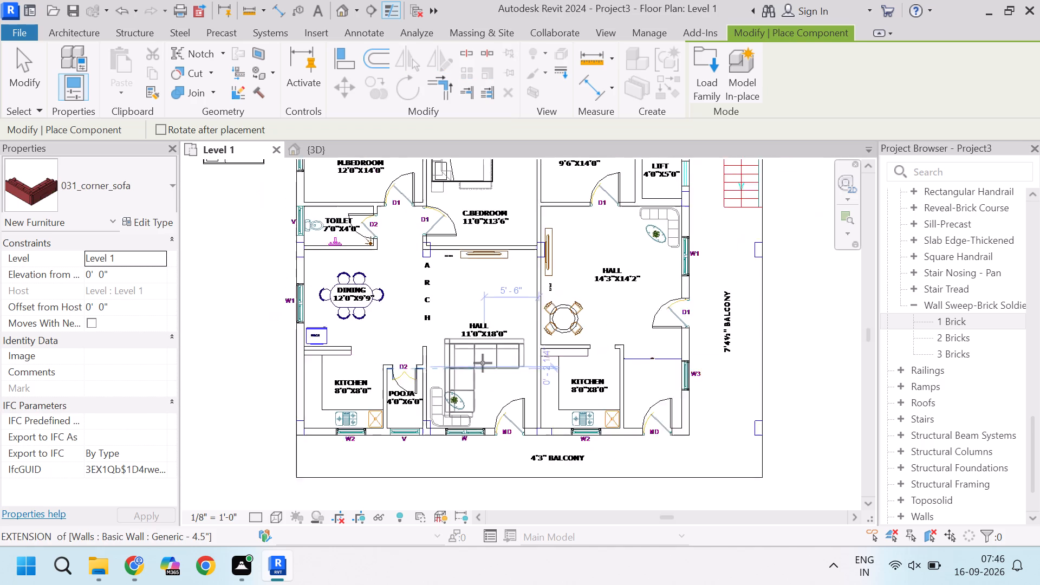
scroll(483, 363, "down", 1)
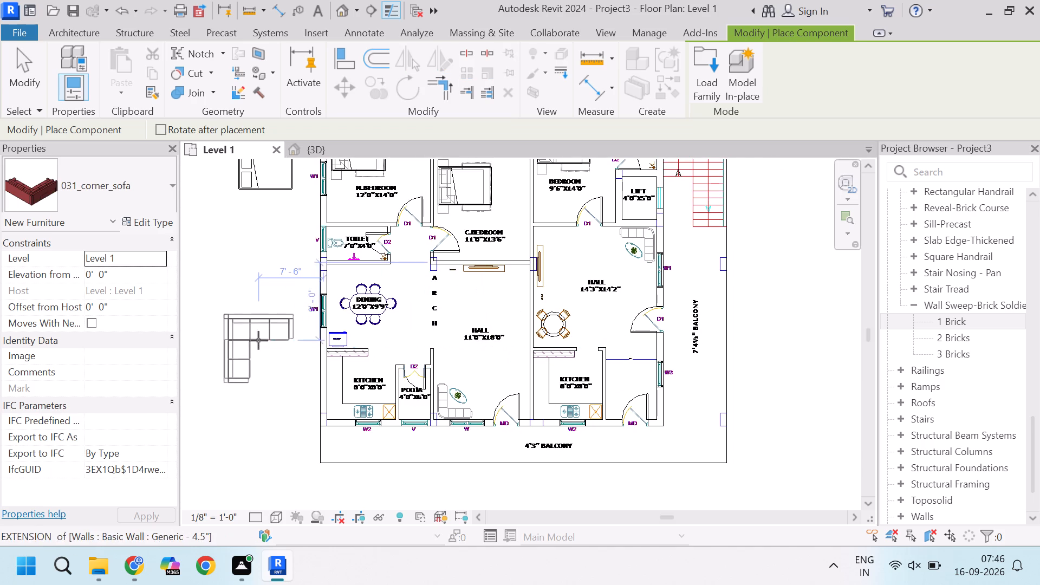
left_click(259, 342)
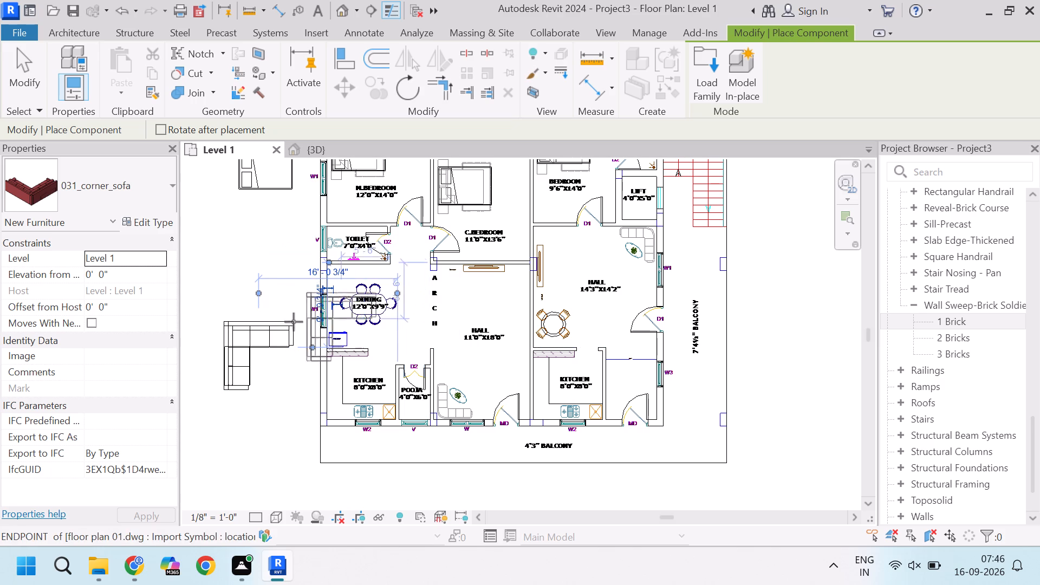
key("Escape")
key("Escape")
Rotate the placed corner sofa 90° counterclockwise.
left_click(263, 332)
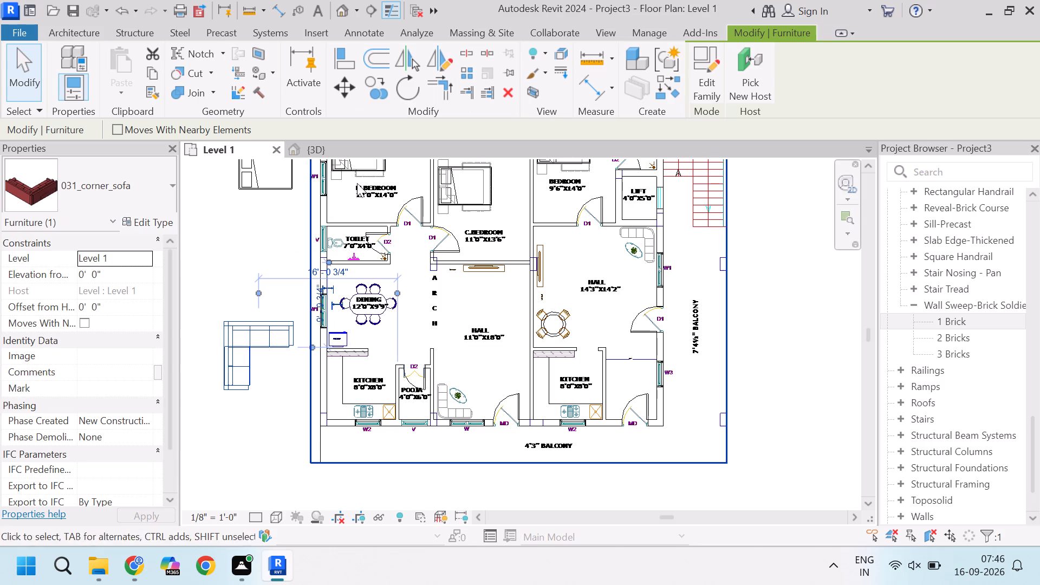
left_click(408, 93)
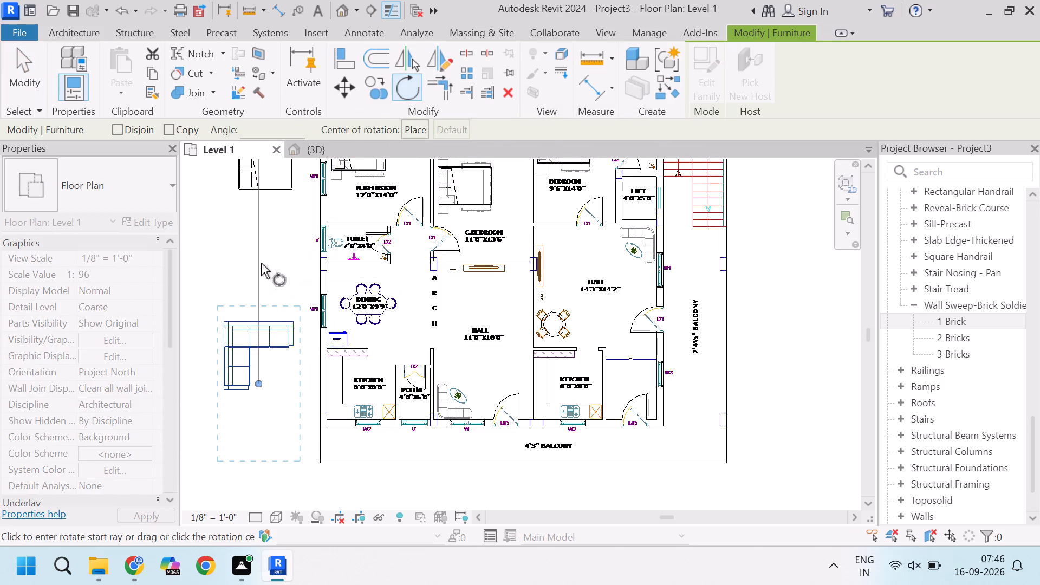
left_click(256, 266)
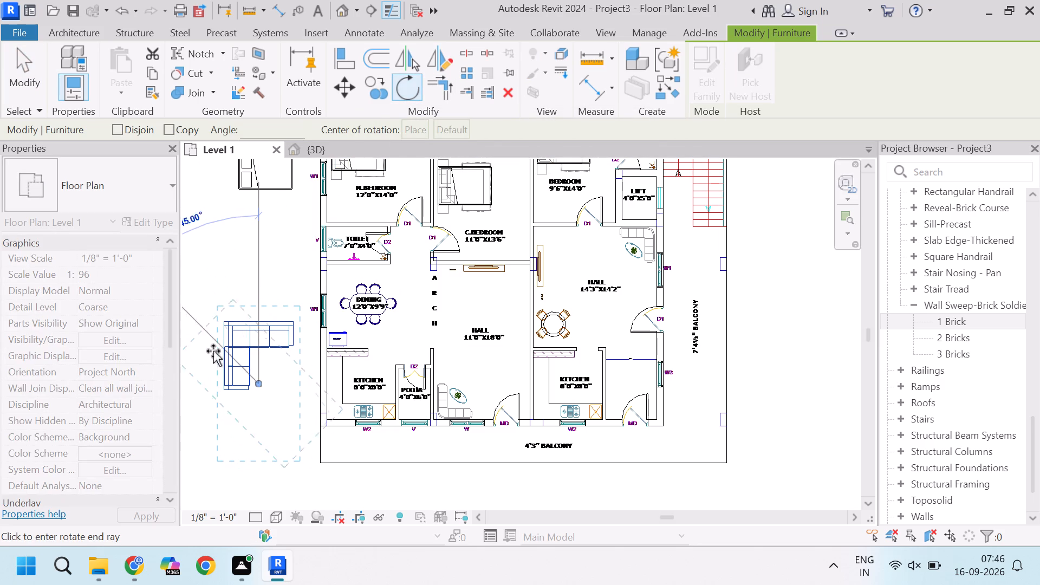
left_click(195, 383)
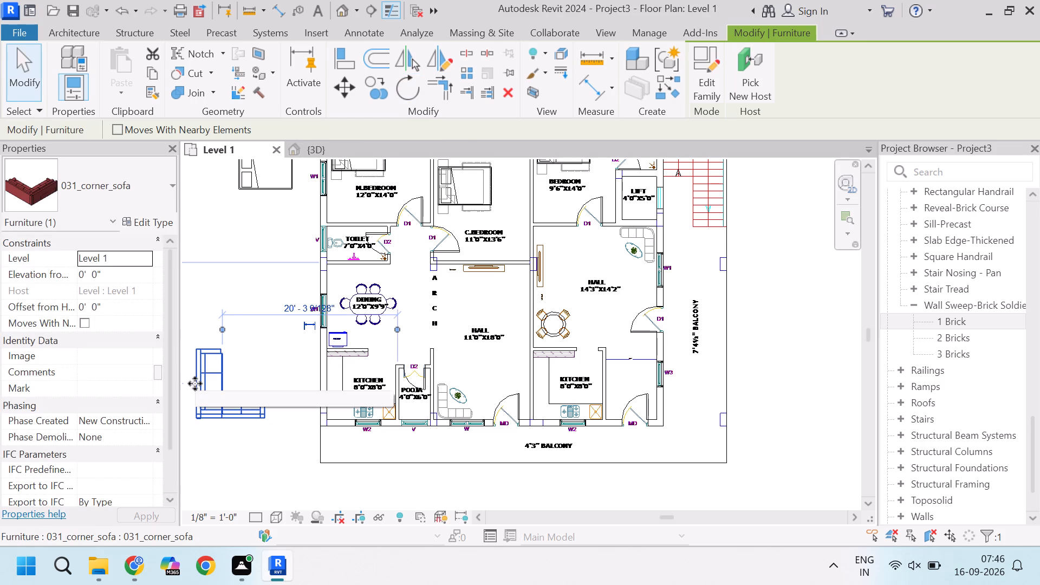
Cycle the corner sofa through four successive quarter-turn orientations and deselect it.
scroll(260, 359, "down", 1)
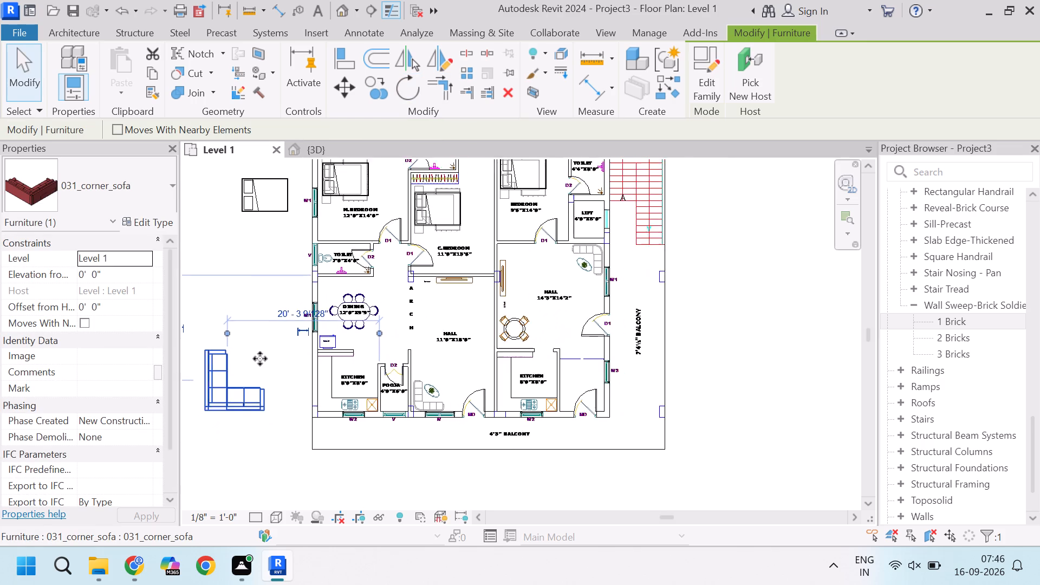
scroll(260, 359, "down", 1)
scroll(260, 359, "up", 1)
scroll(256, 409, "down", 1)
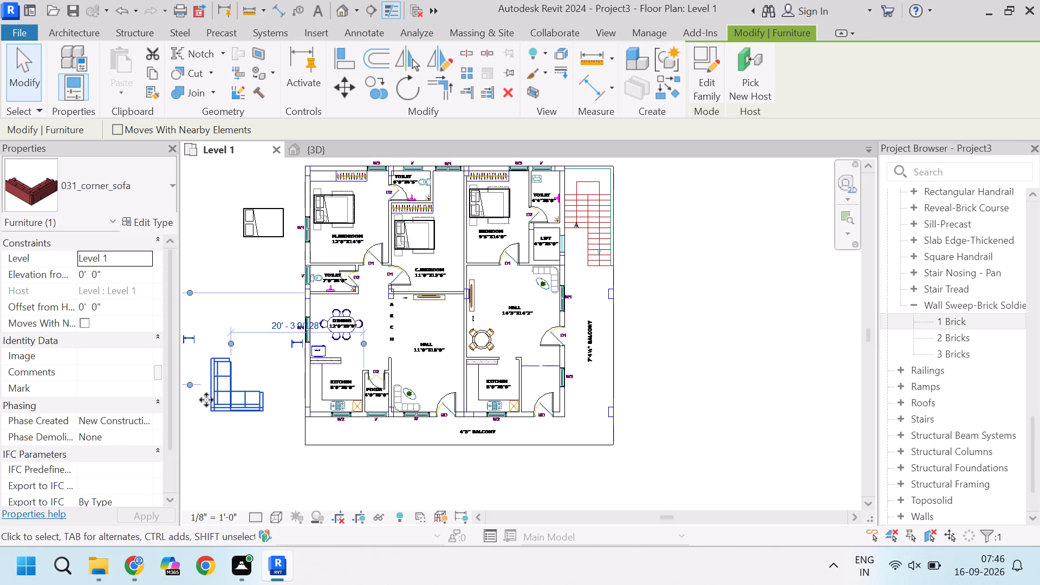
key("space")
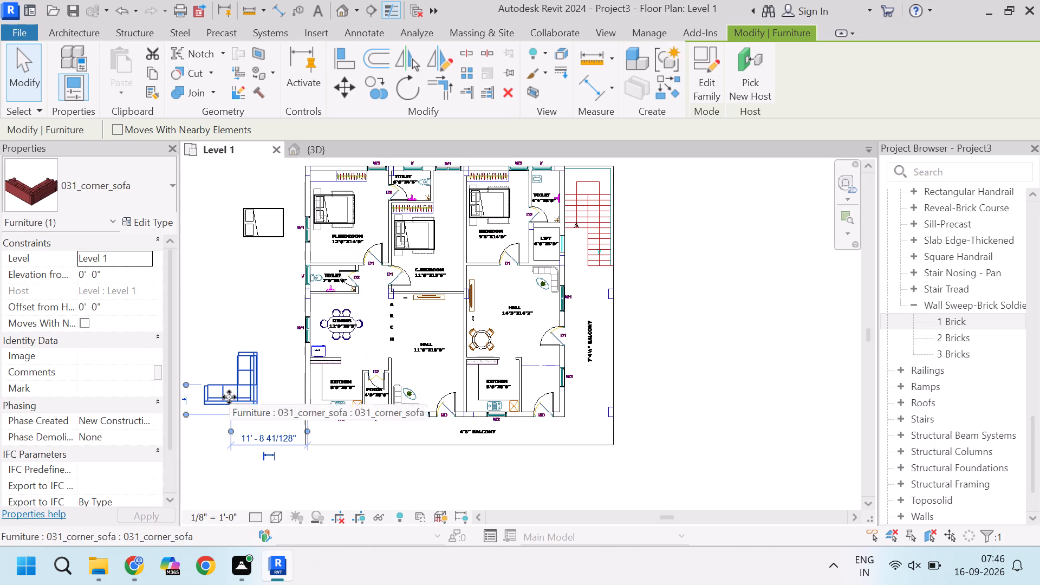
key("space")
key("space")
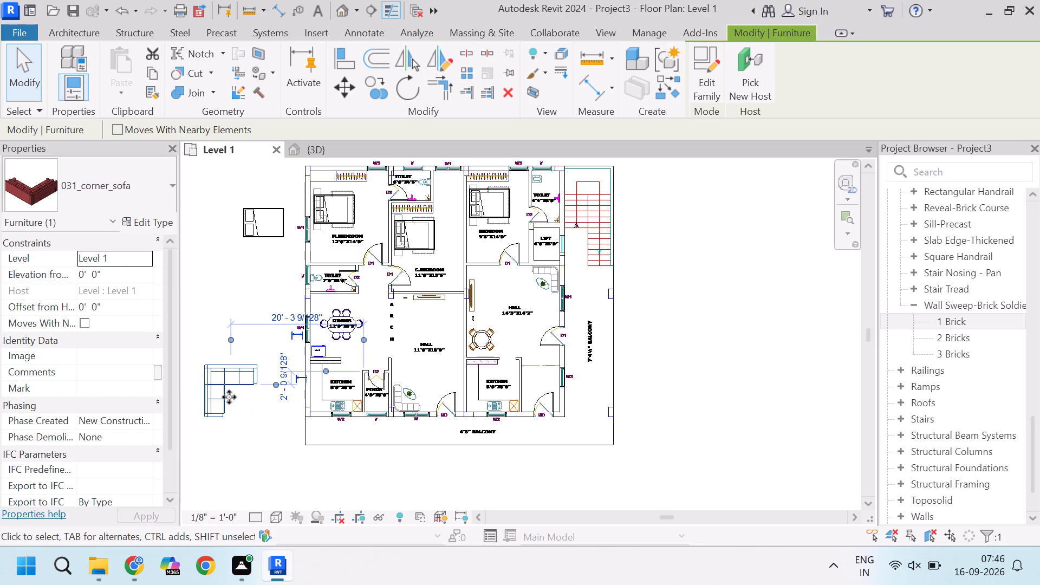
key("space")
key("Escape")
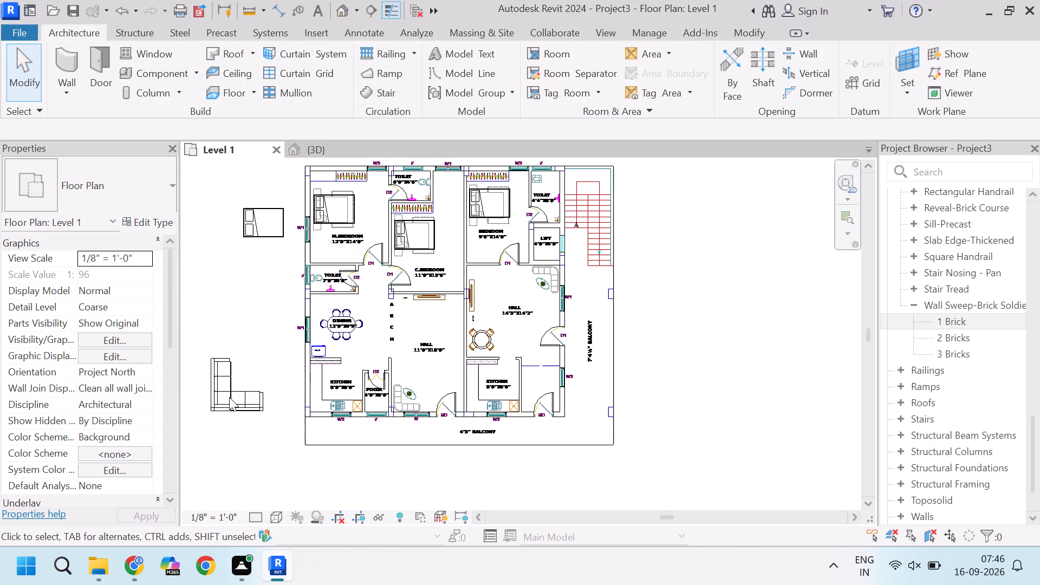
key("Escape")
Check the corner sofa's type properties for editable size parameters and close them without changes.
left_click(229, 397)
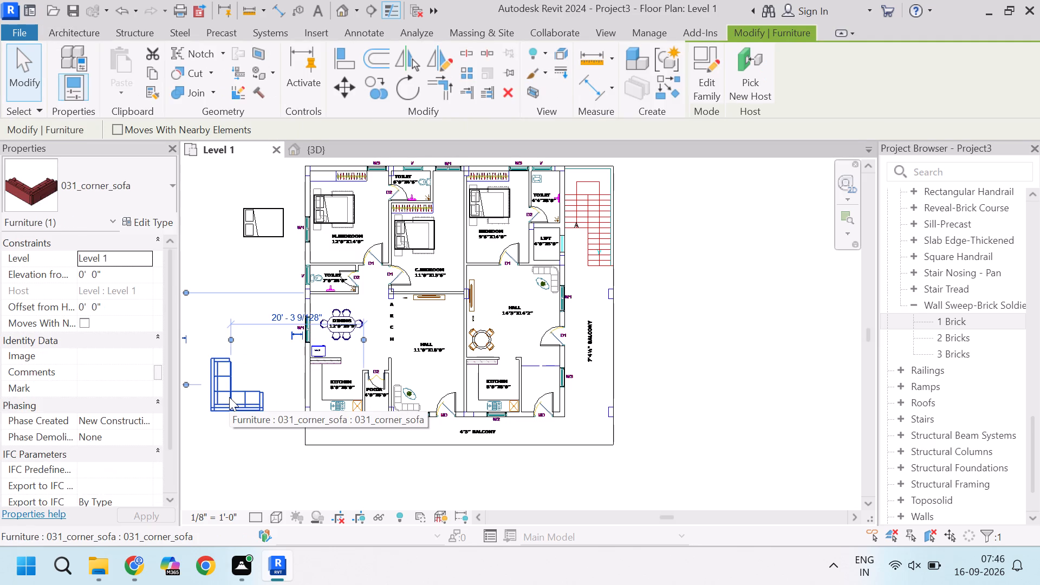
left_click(156, 229)
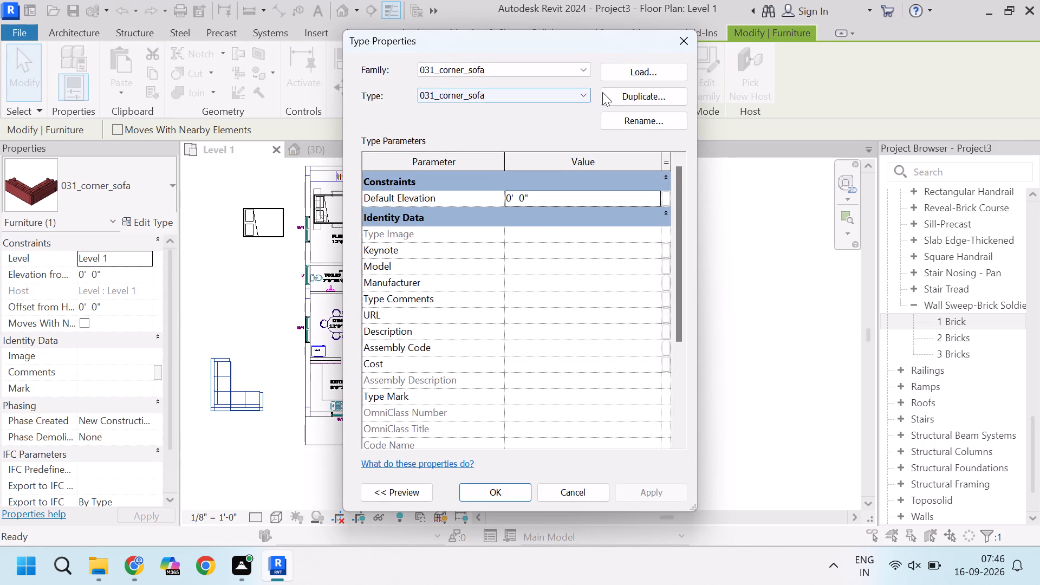
scroll(540, 281, "down", 3)
scroll(540, 281, "up", 1)
scroll(540, 281, "down", 1)
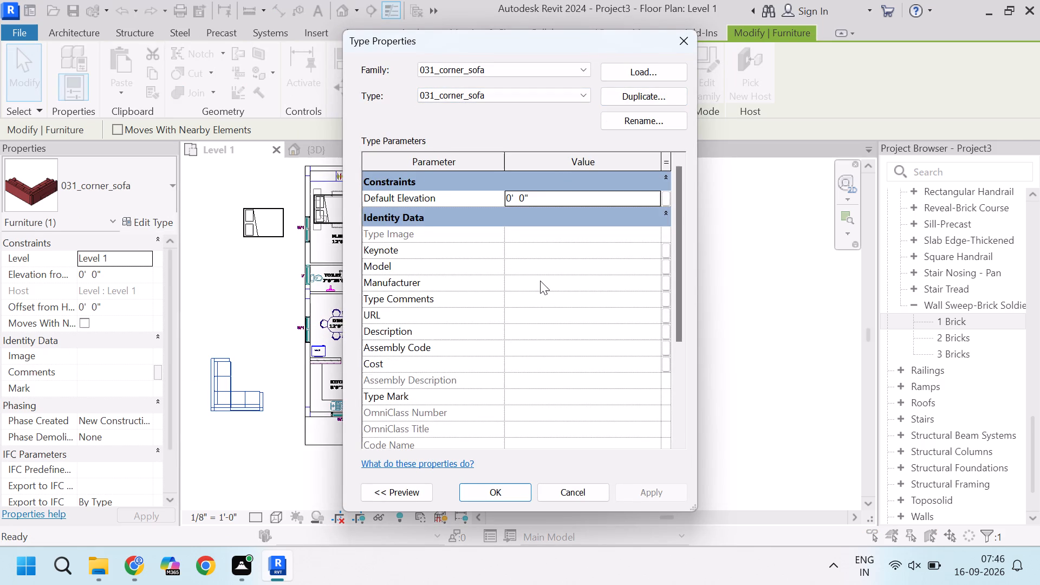
scroll(540, 281, "down", 5)
left_click(681, 45)
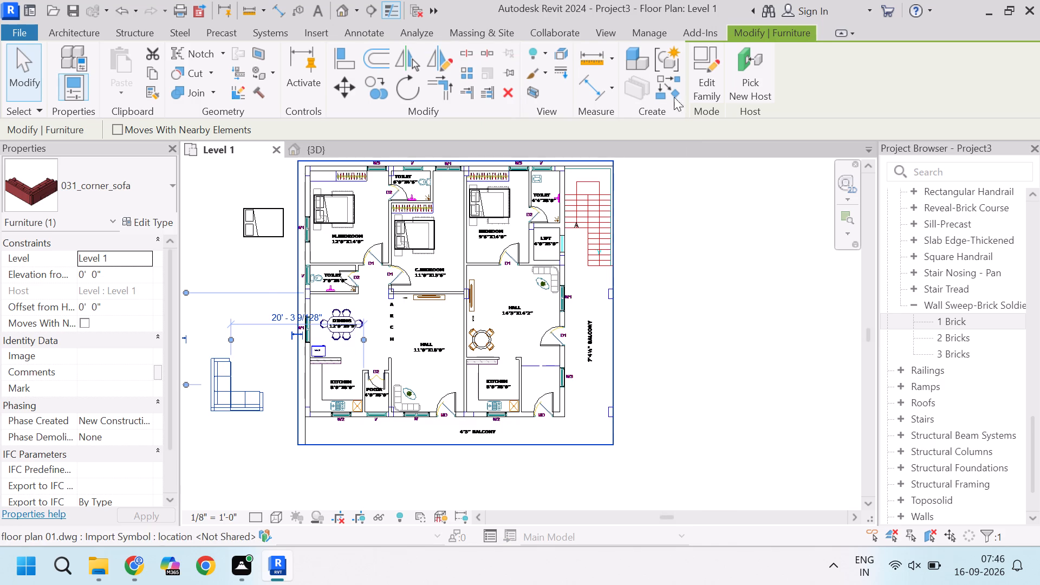
Open the corner sofa family for editing, display it with coloured surfaces, and orbit to an angled front view of the whole sofa.
left_click(714, 71)
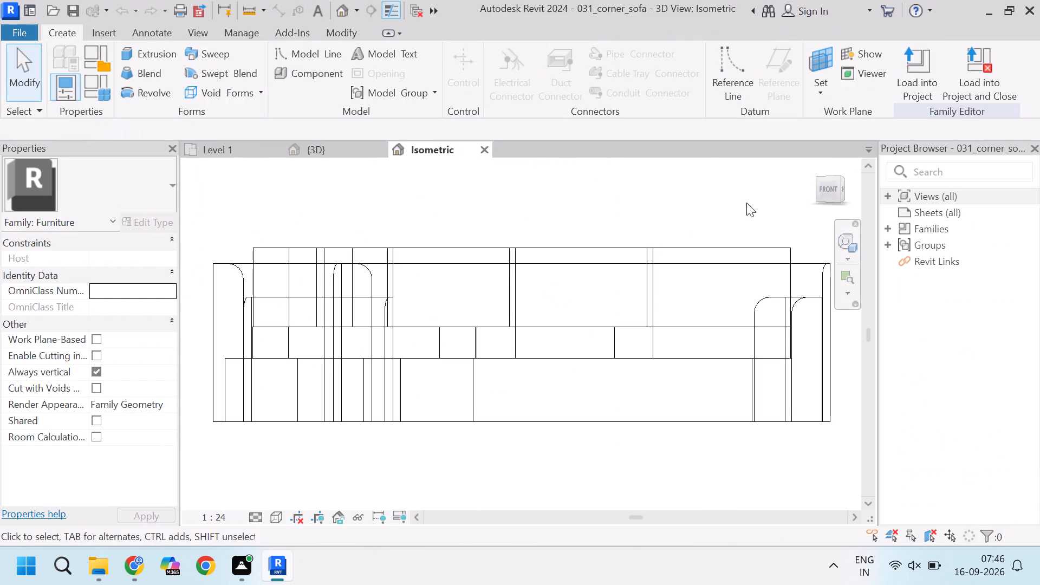
left_click_drag(836, 188, 816, 232)
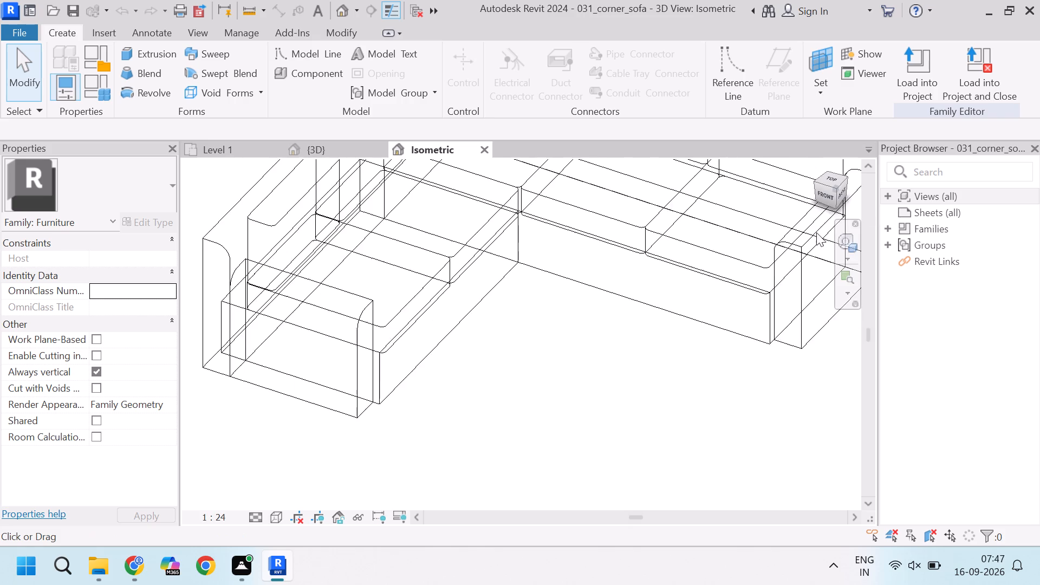
left_click_drag(816, 232, 823, 225)
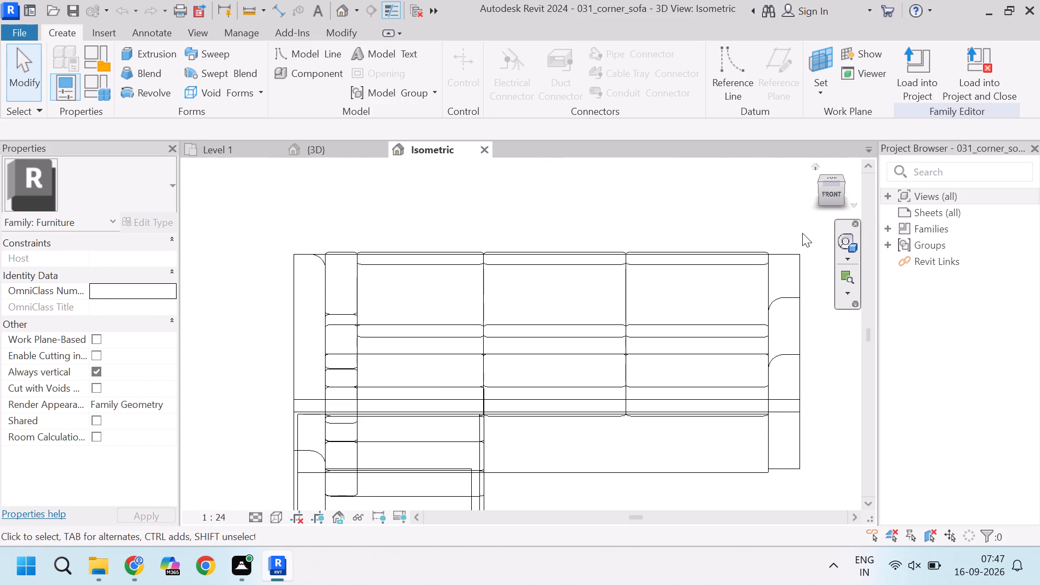
left_click(275, 515)
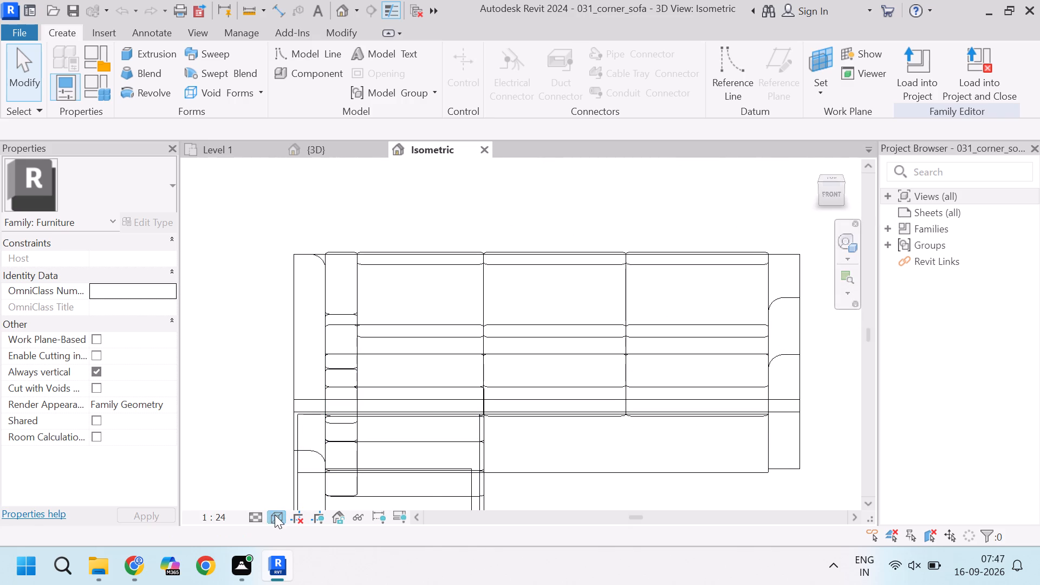
left_click(301, 481)
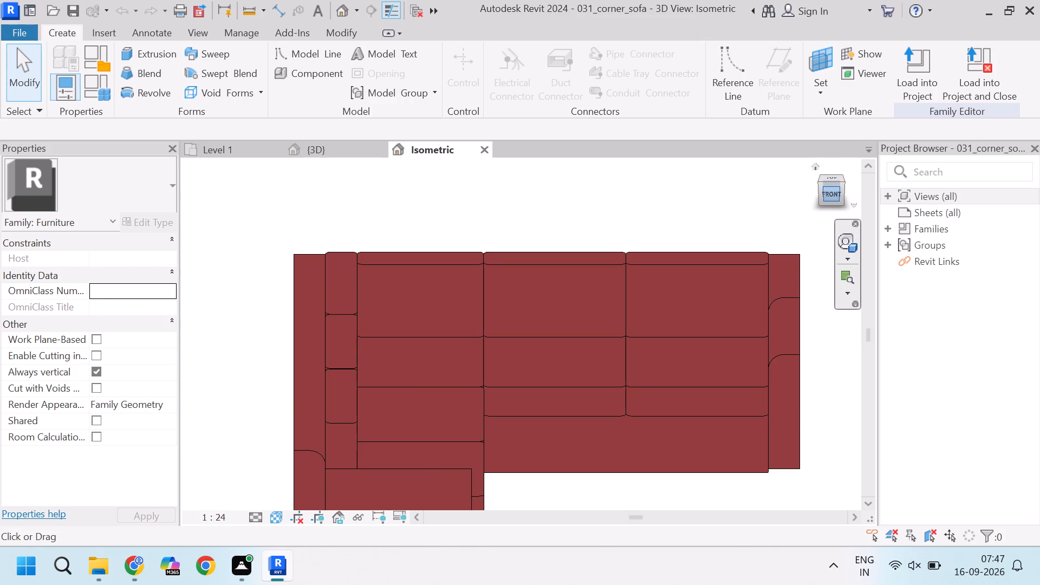
left_click_drag(828, 196, 795, 188)
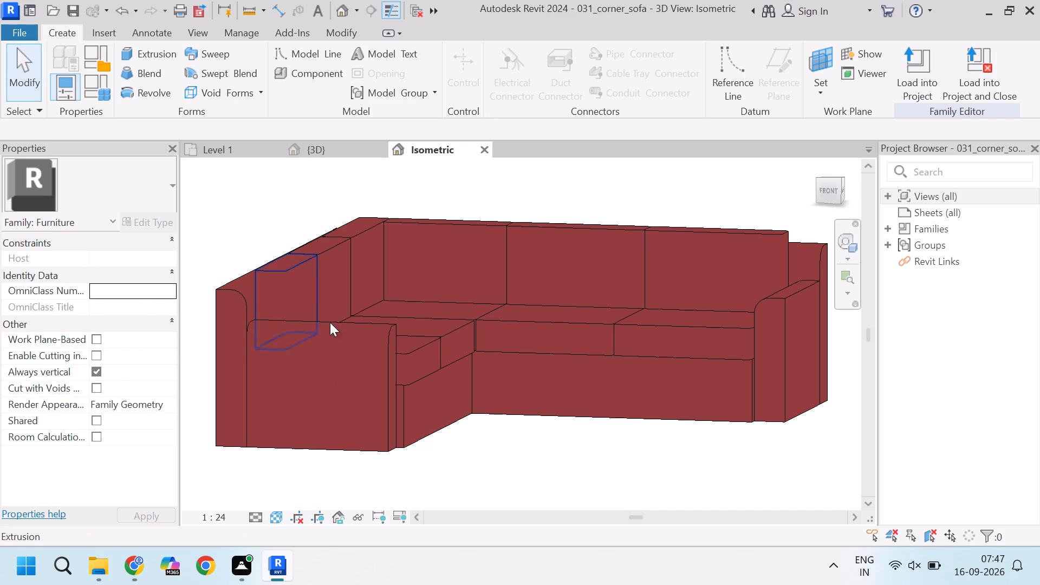
scroll(348, 346, "down", 1)
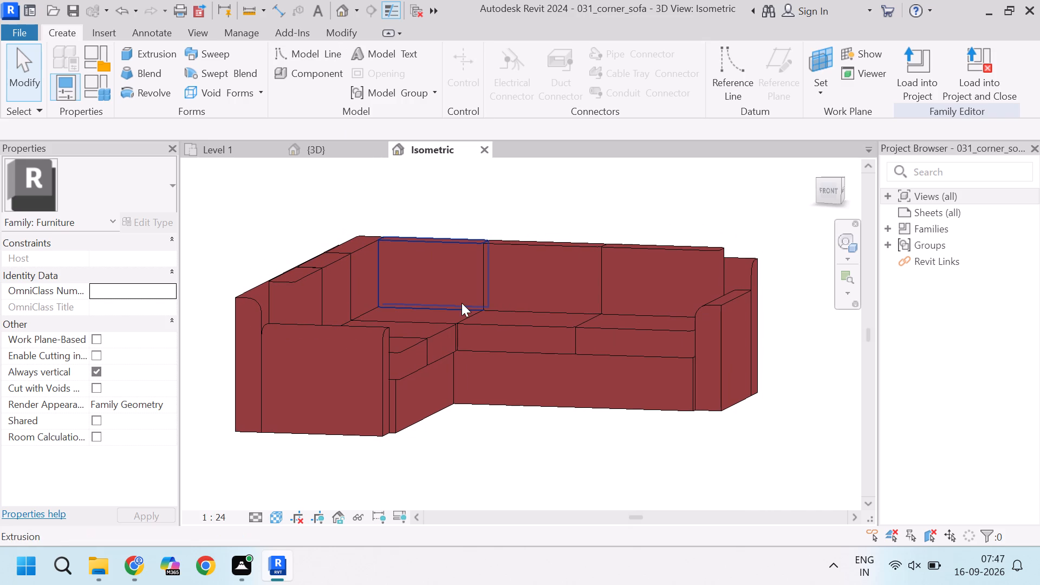
Open the Front elevation view of the corner sofa family.
left_click(889, 194)
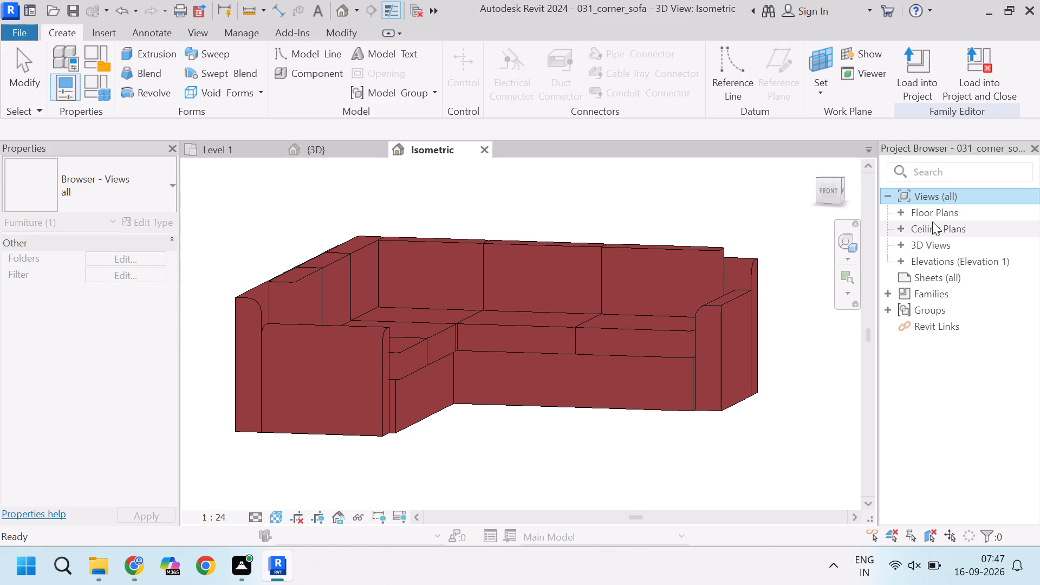
left_click(899, 214)
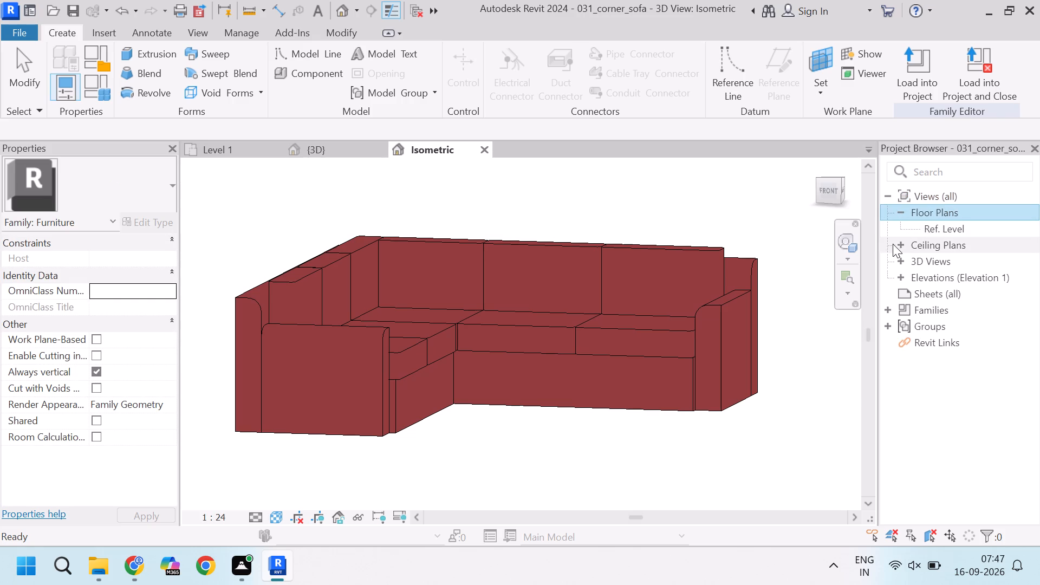
left_click(900, 244)
left_click(899, 293)
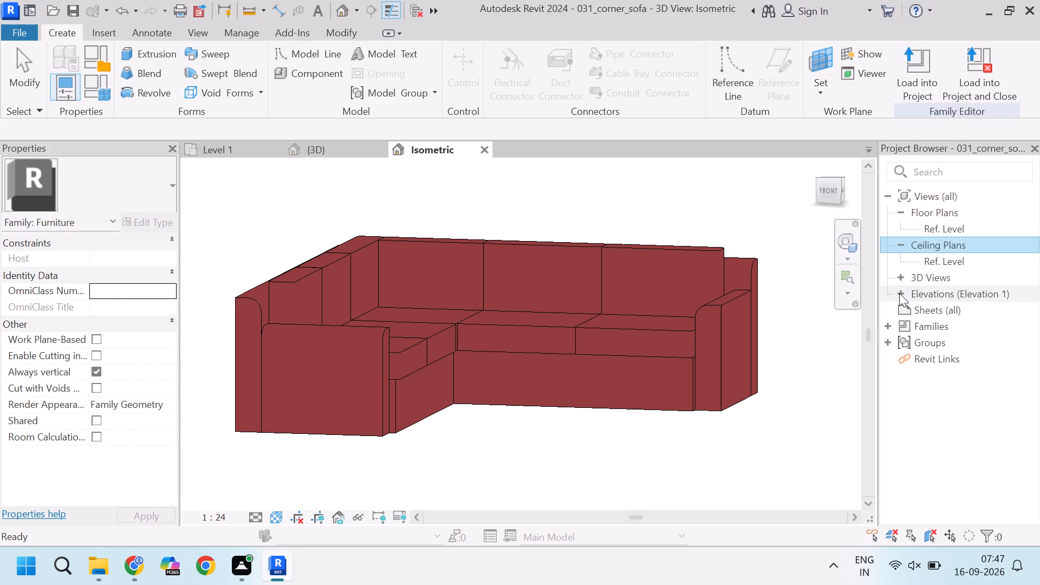
double_click(933, 329)
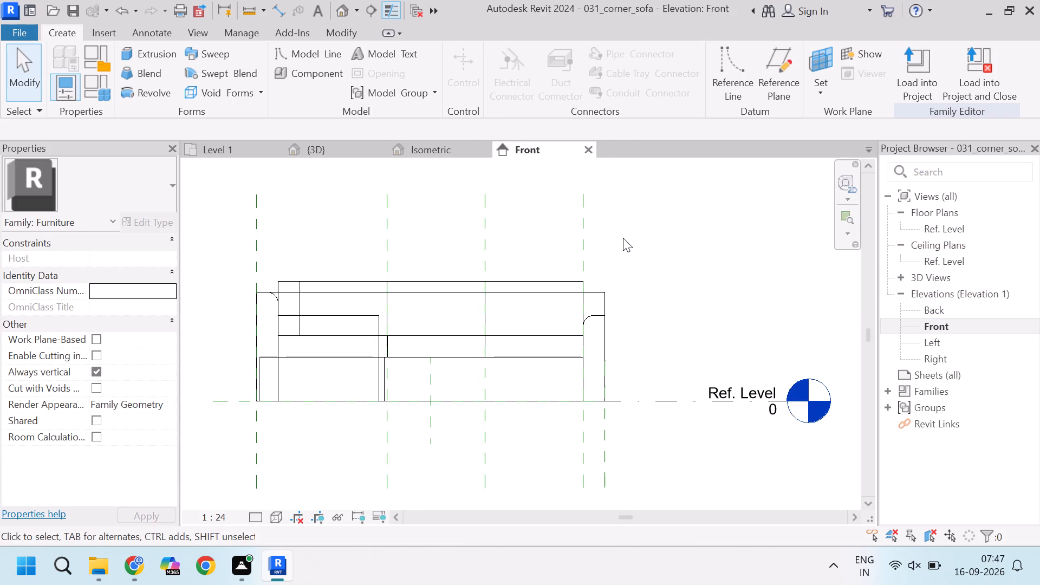
Check the sofa's height with an aligned dimension between its upper back edge and the Ref. Level, without placing it.
type("DI")
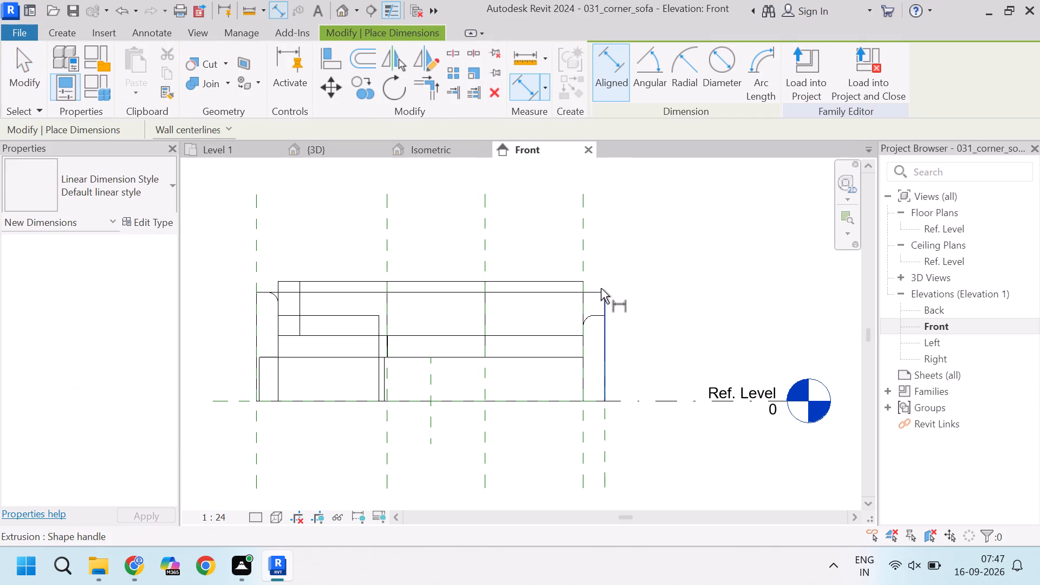
left_click(591, 291)
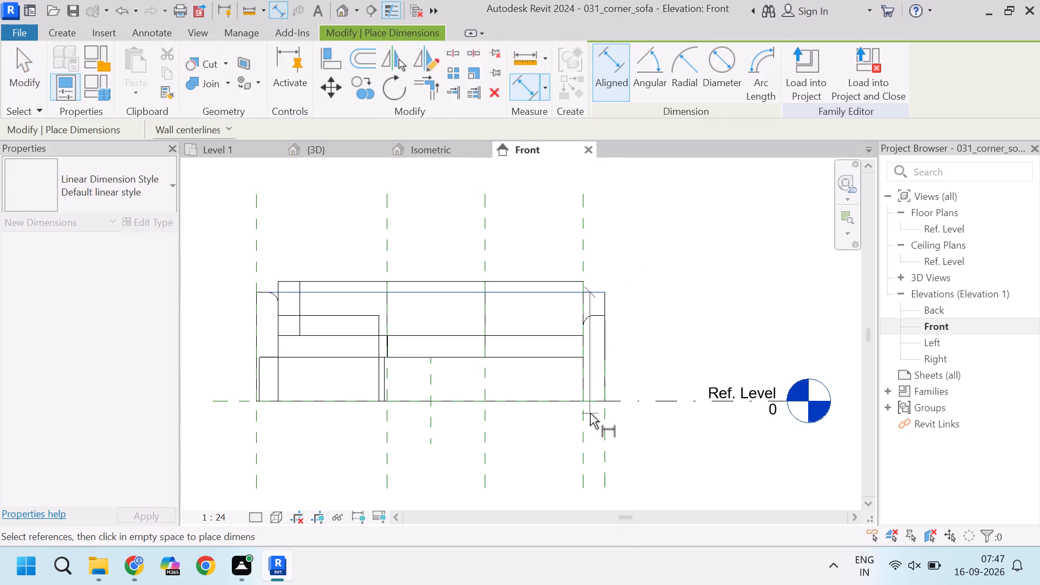
left_click(591, 399)
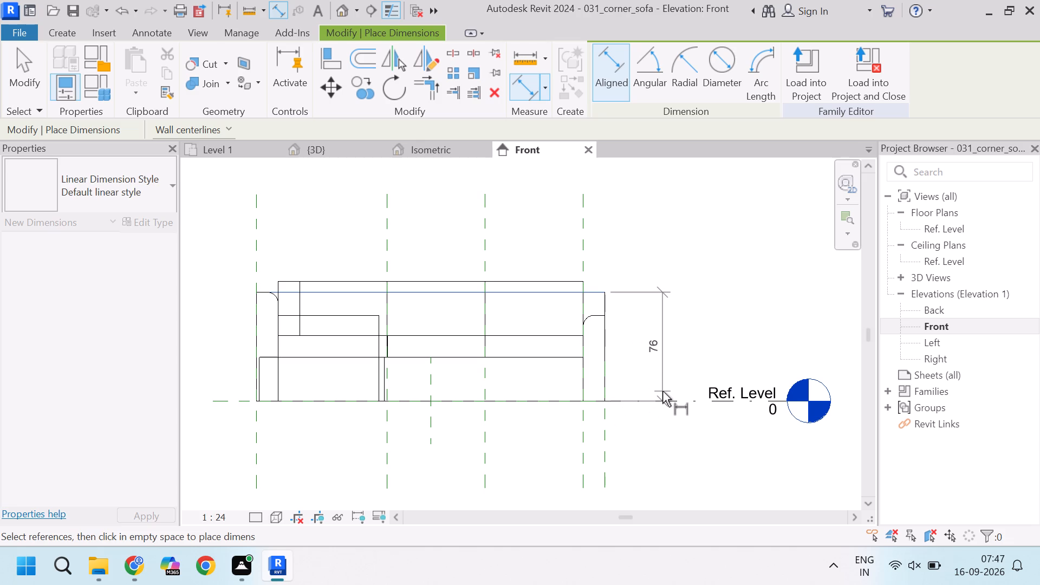
key("Escape")
key("Escape")
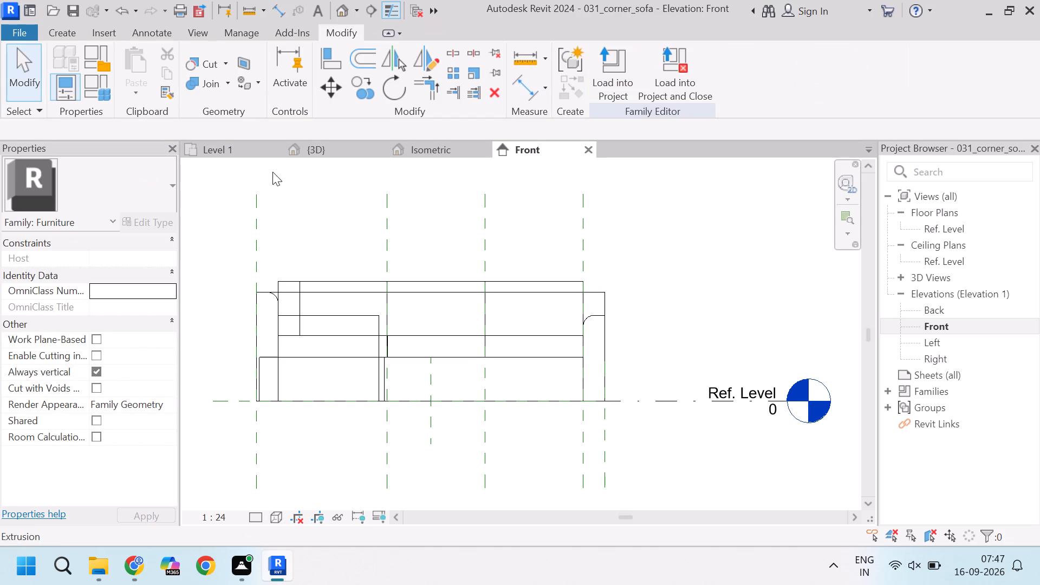
Return to the project's Level 1 plan and measure the depth of the hall sofa outline's arm along the pooja wall.
left_click(313, 154)
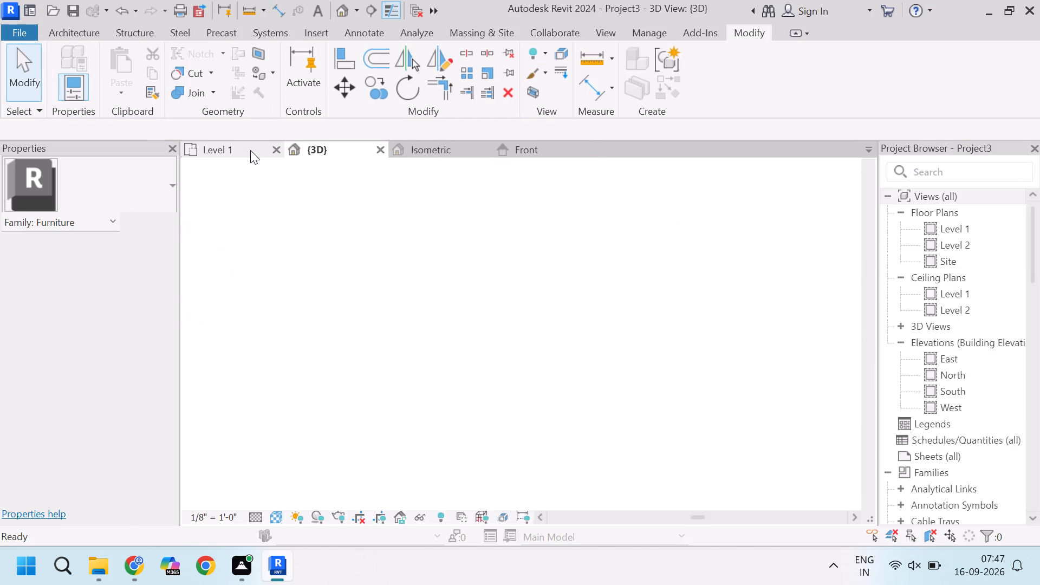
left_click(250, 150)
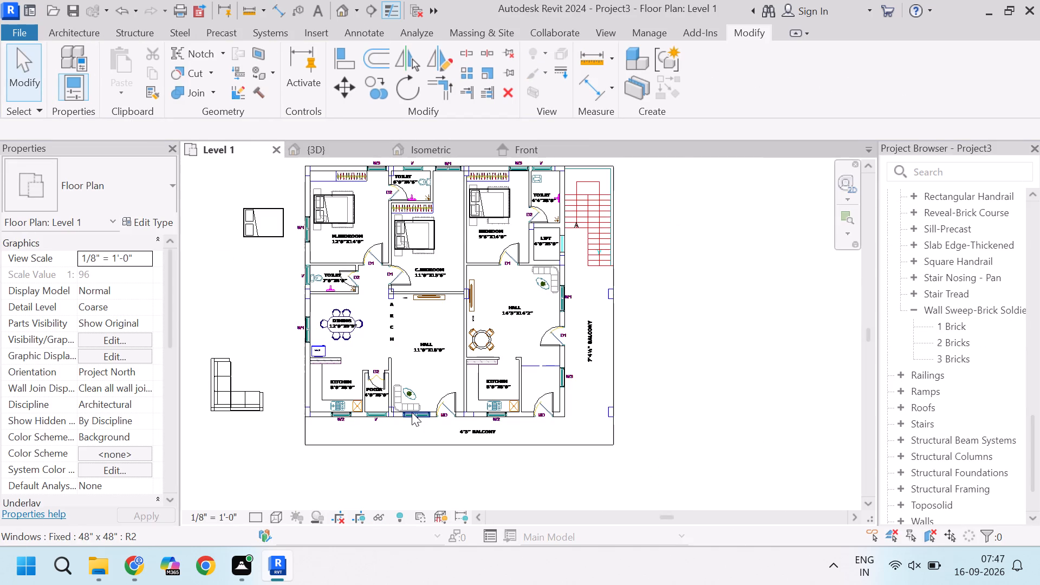
scroll(410, 411, "up", 10)
scroll(364, 329, "up", 1)
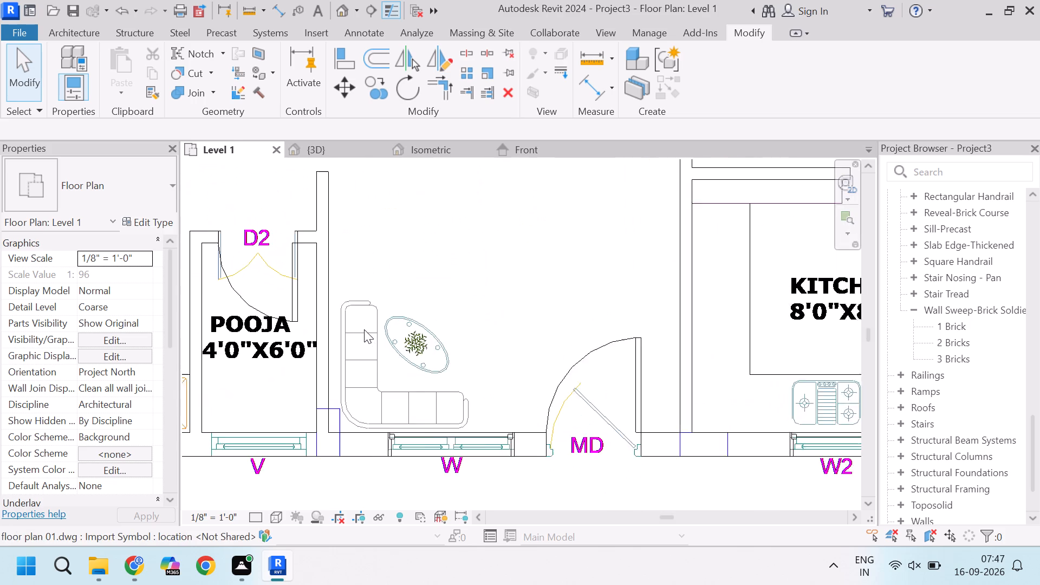
scroll(364, 329, "up", 5)
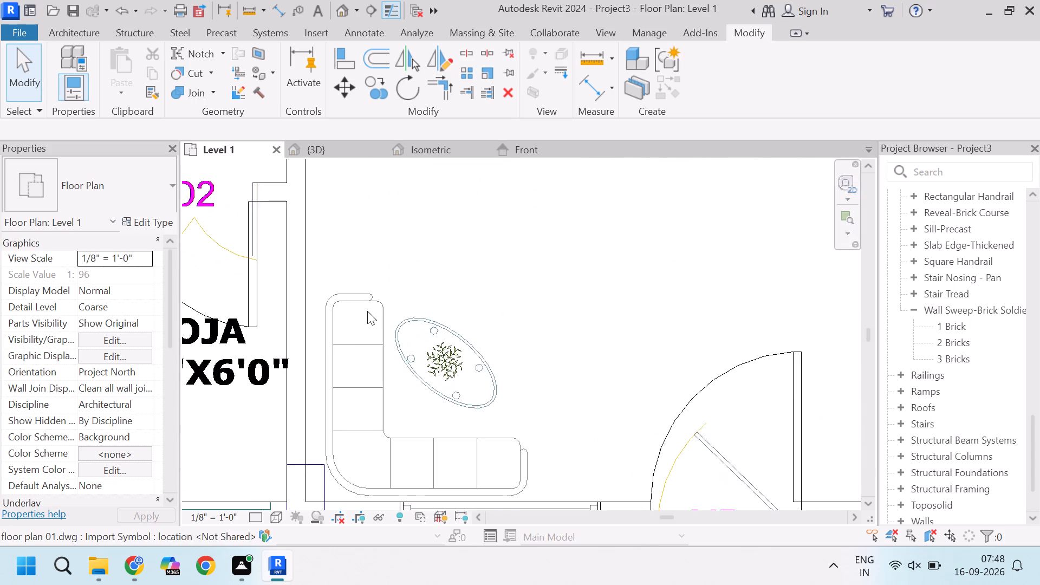
scroll(367, 311, "up", 1)
type("DI")
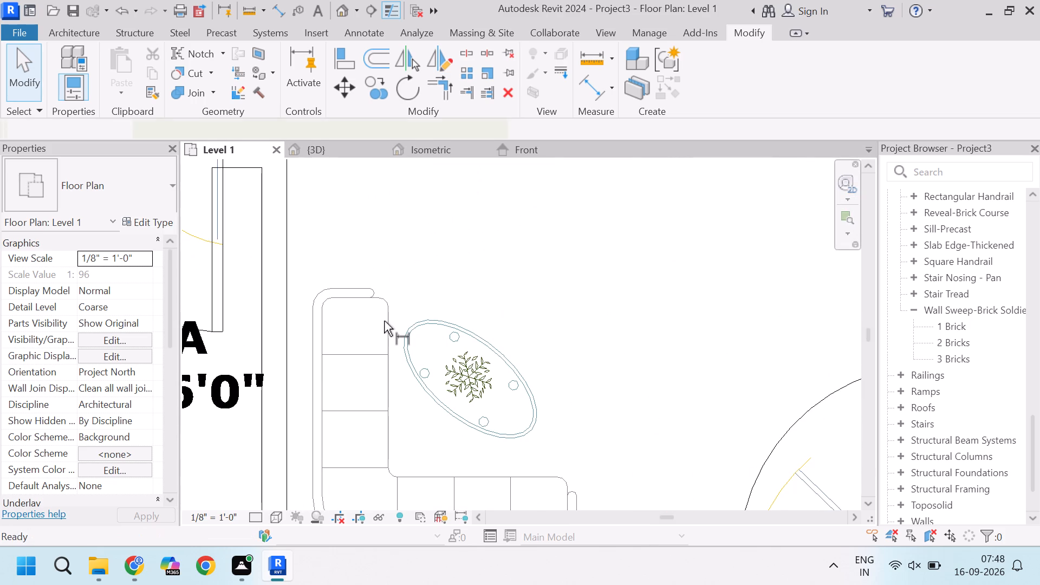
left_click(387, 322)
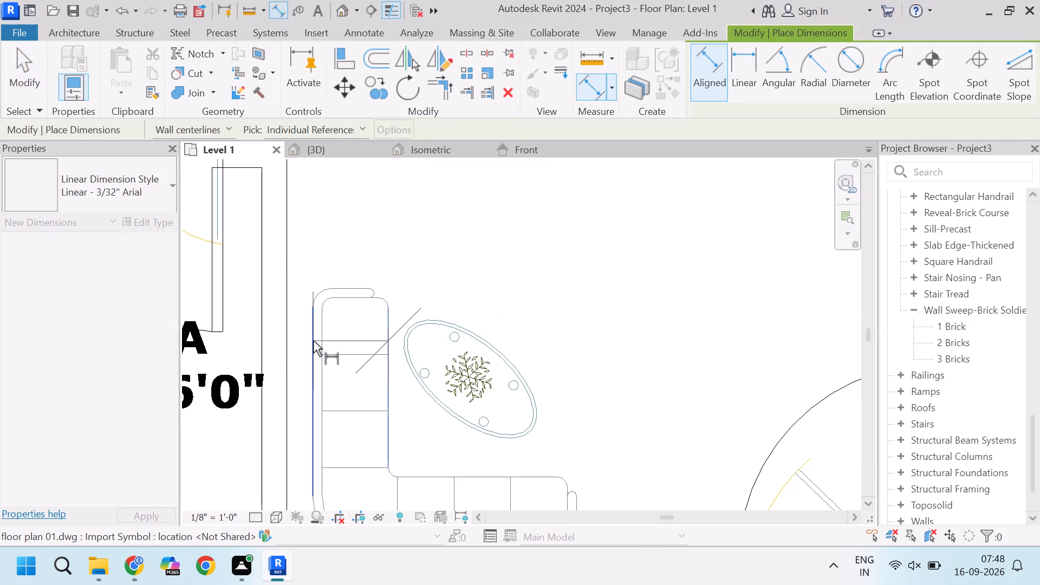
left_click(313, 341)
scroll(328, 313, "up", 1)
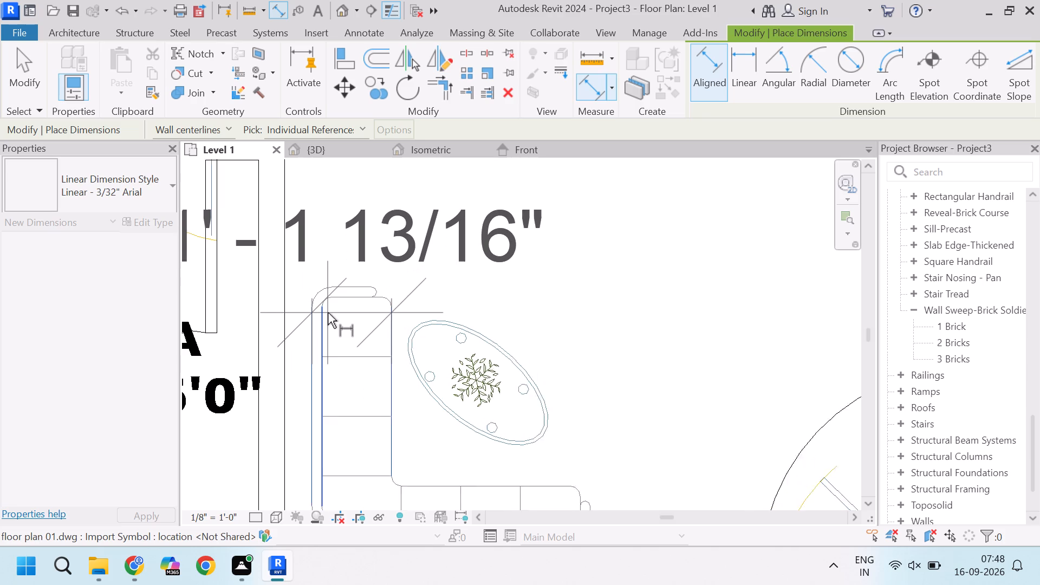
scroll(328, 313, "down", 1)
scroll(328, 313, "up", 1)
scroll(328, 313, "down", 3)
scroll(328, 313, "up", 1)
scroll(328, 313, "down", 1)
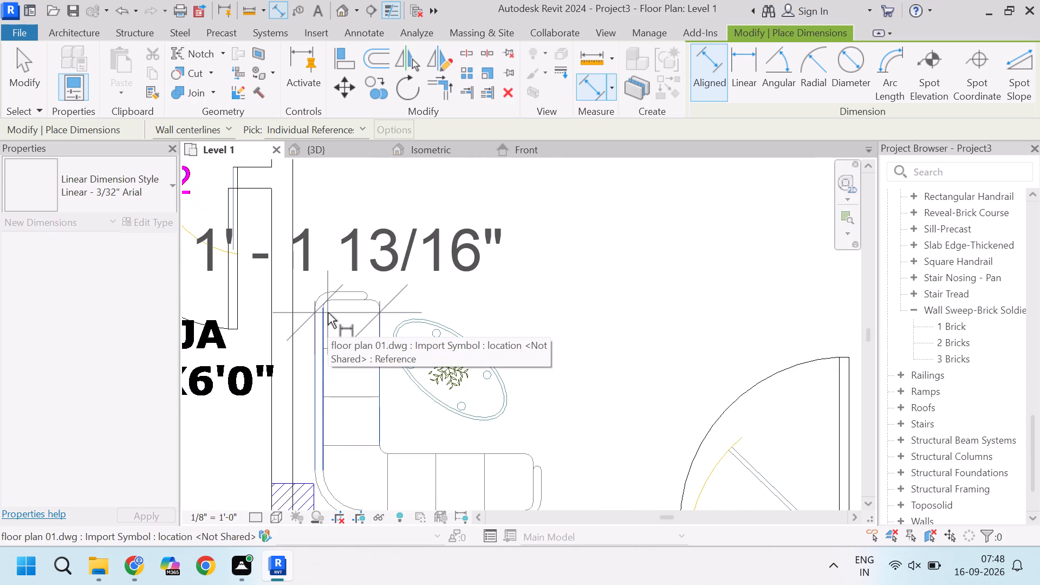
key("Escape")
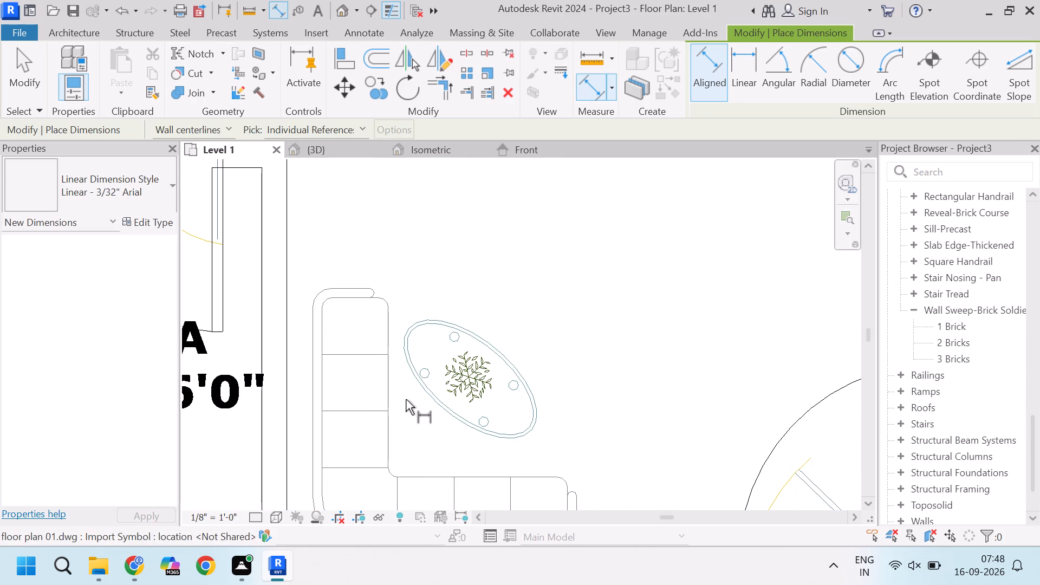
Measure the depth of the same sofa outline's other arm, along the window wall, without placing the dimension.
scroll(406, 399, "down", 4)
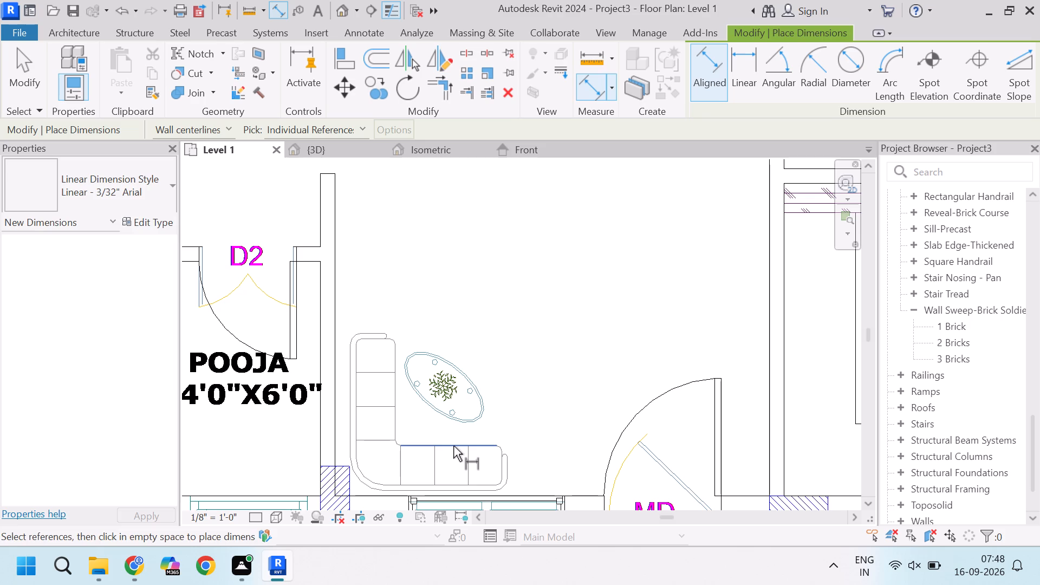
left_click(453, 446)
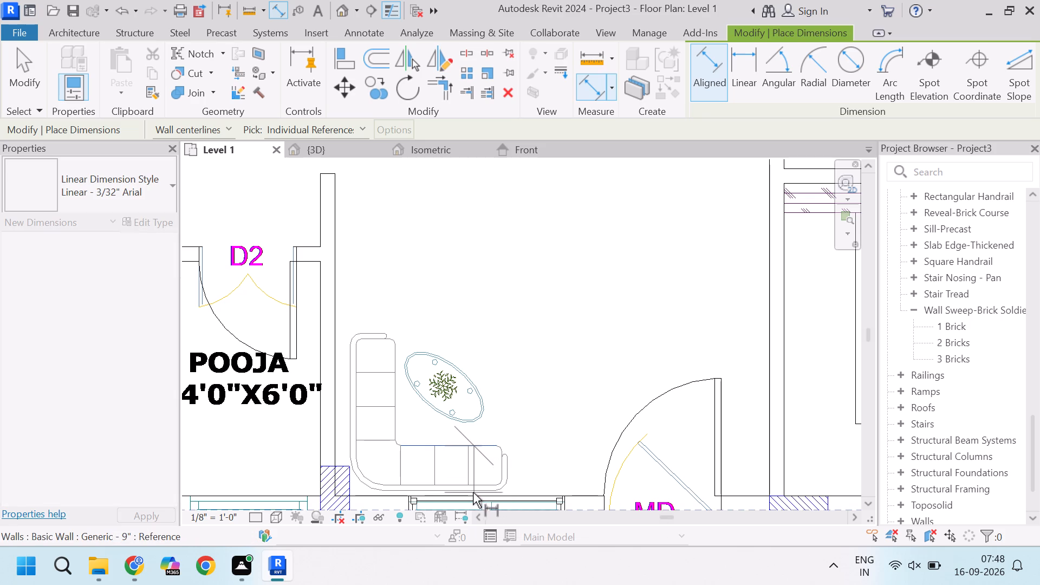
left_click(460, 487)
scroll(460, 487, "up", 1)
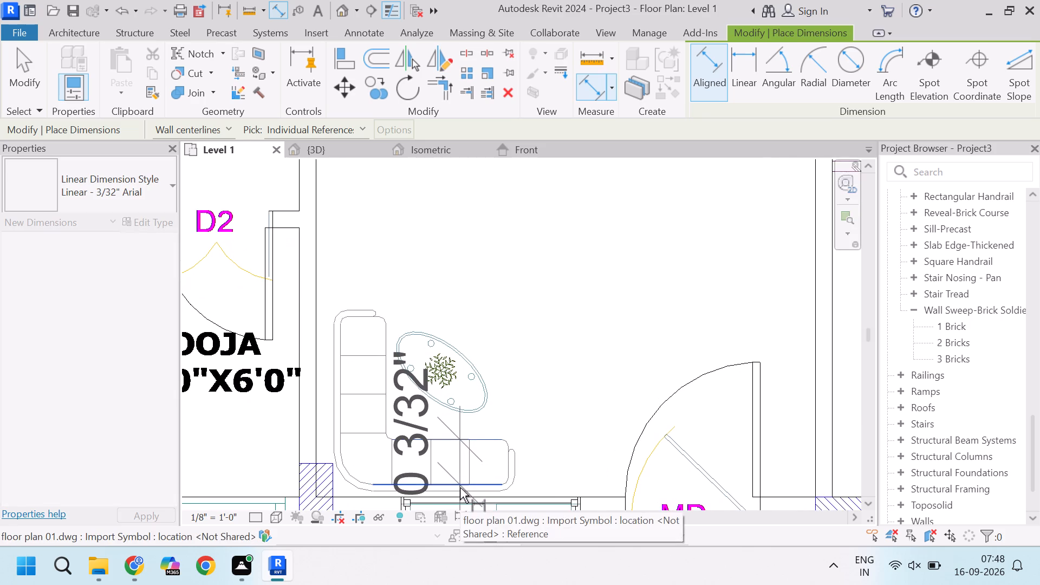
key("Escape")
key("Escape")
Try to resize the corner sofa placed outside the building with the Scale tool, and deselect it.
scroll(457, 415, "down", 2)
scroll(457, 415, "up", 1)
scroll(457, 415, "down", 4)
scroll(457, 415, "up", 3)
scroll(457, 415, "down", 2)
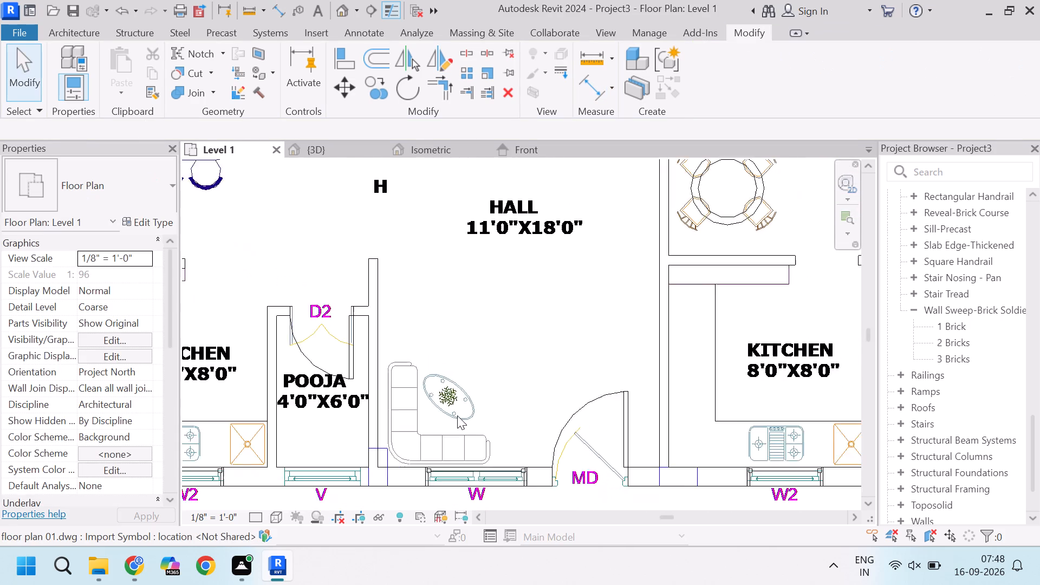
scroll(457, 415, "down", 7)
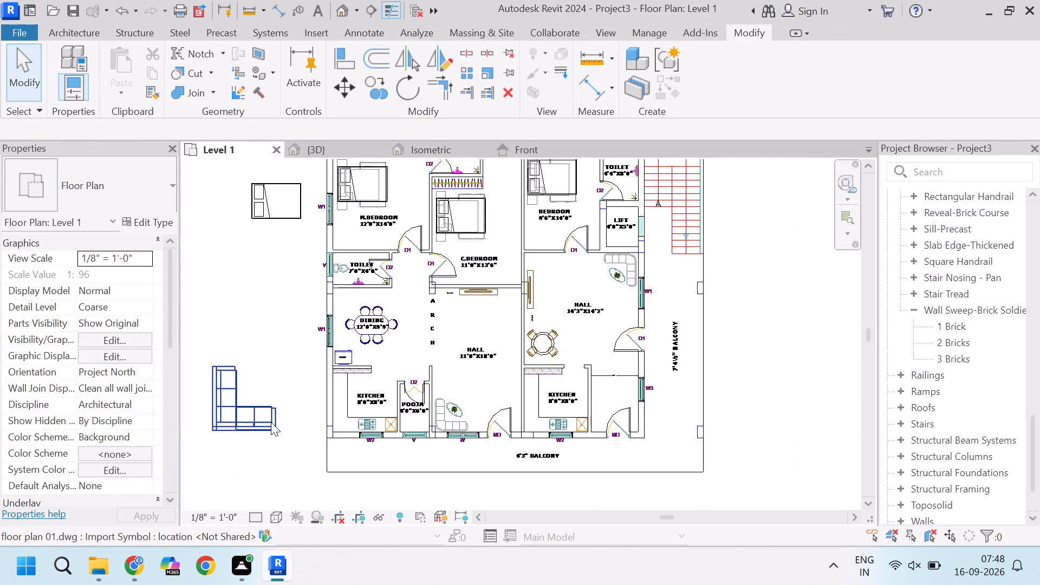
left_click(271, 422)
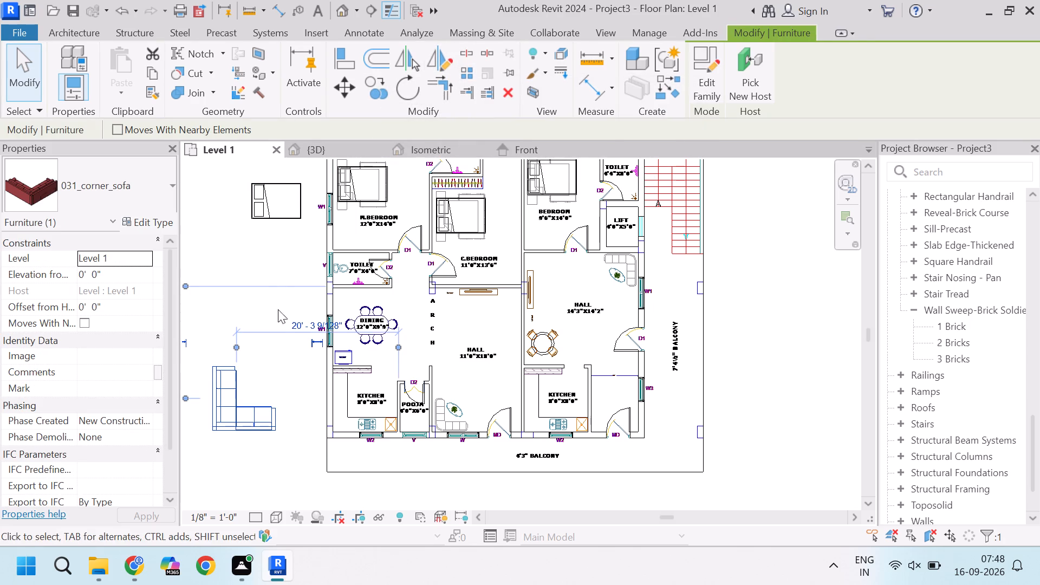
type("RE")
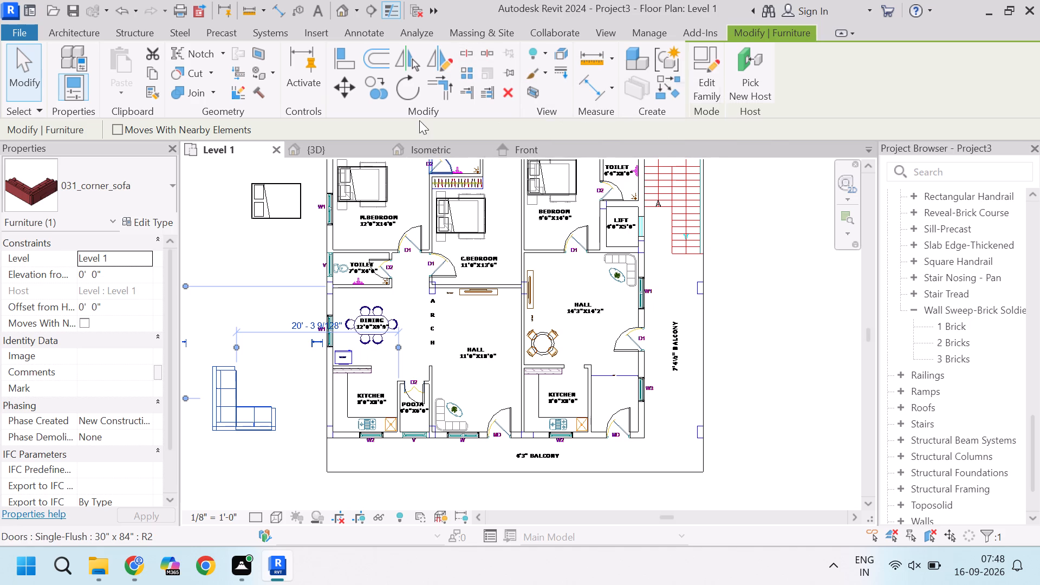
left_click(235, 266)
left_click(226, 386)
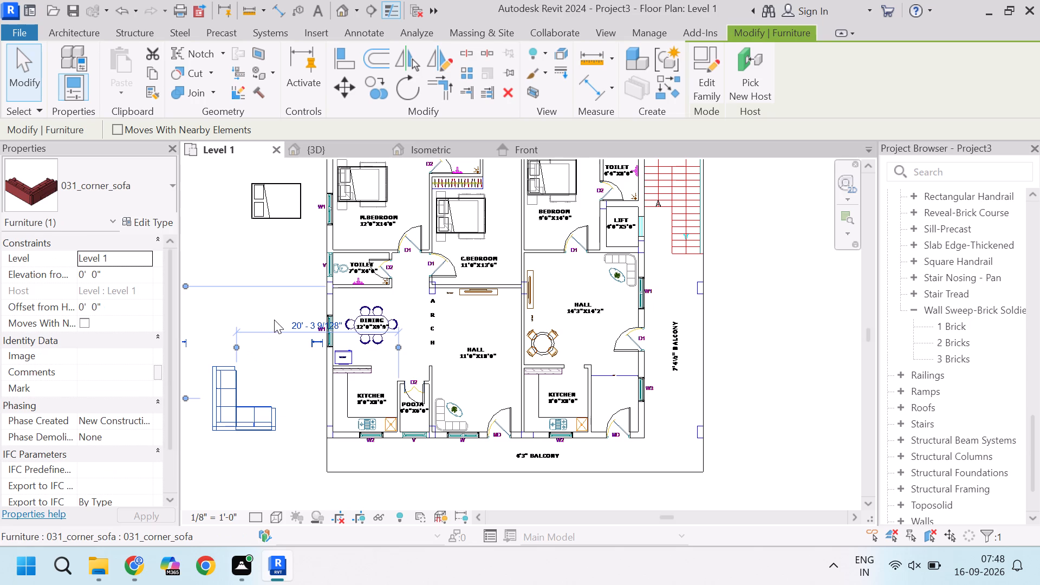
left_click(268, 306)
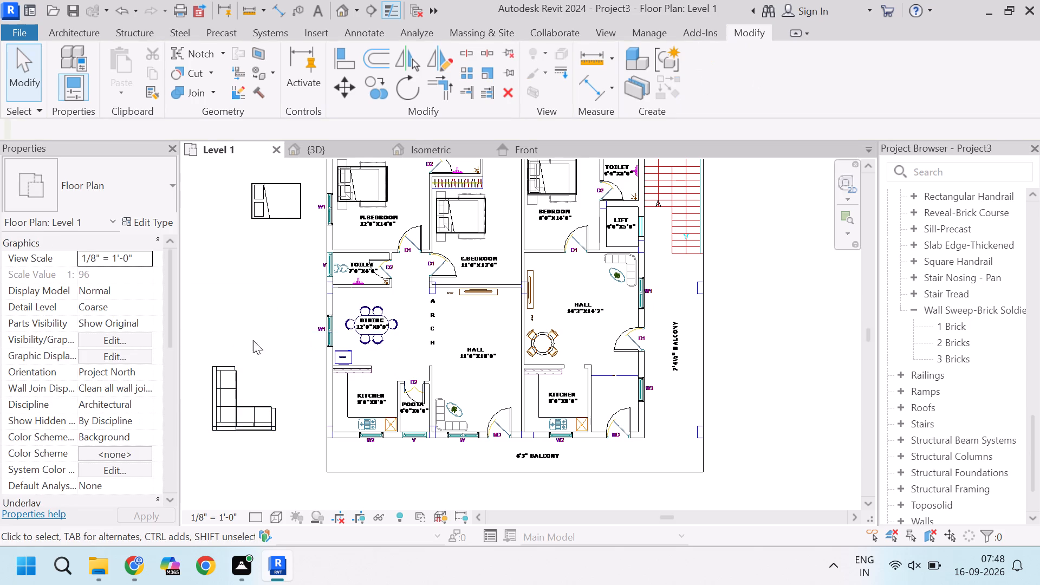
Copy the corner sofa by its outer back corner onto the sofa outline in the 11'0"x18'0" hall, beside the pooja room column.
left_click(239, 401)
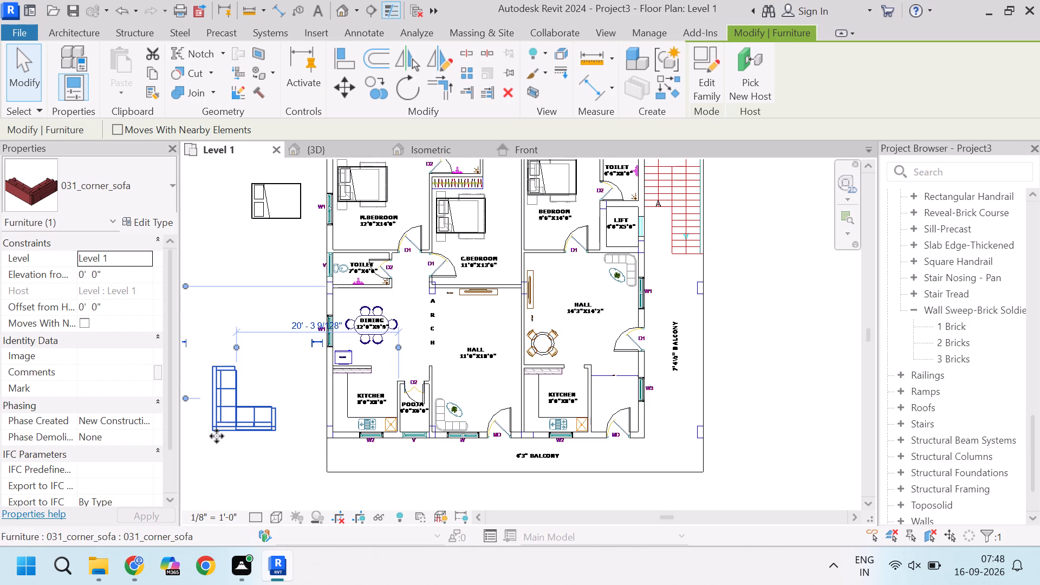
left_click(373, 87)
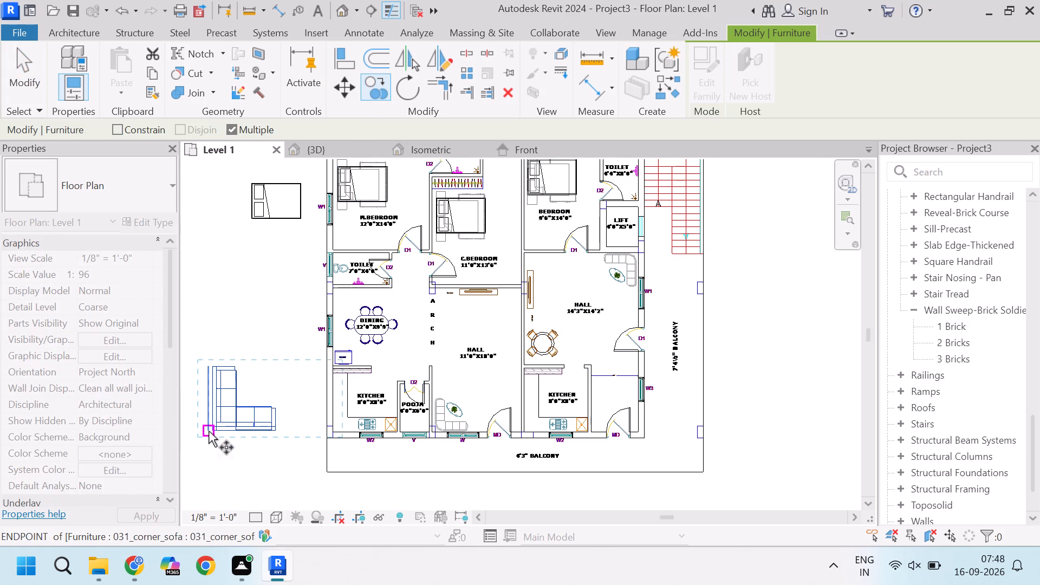
scroll(209, 431, "up", 9)
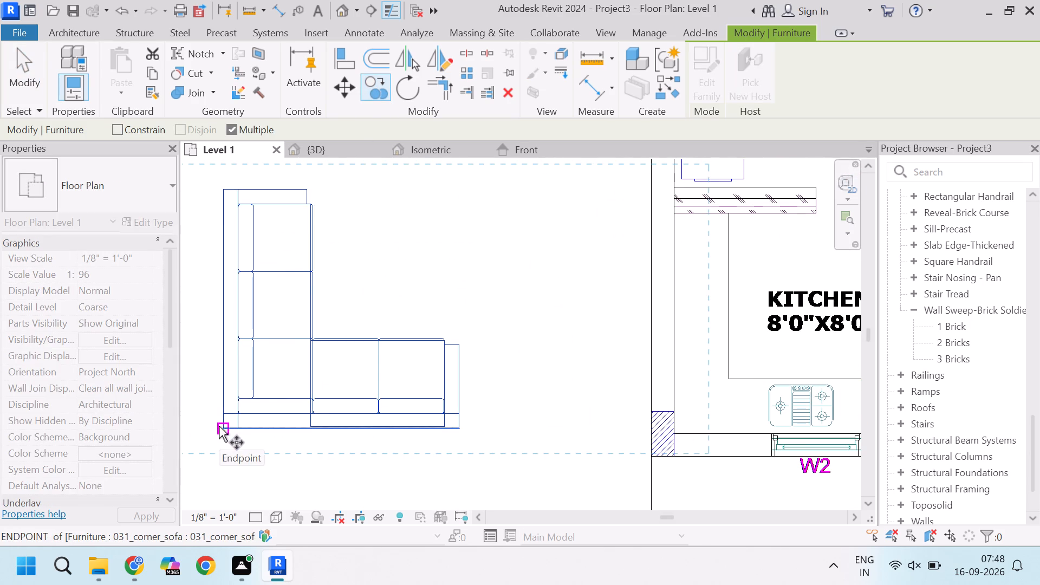
left_click(219, 426)
scroll(442, 320, "up", 4)
scroll(442, 320, "down", 5)
scroll(442, 320, "up", 2)
scroll(442, 320, "down", 4)
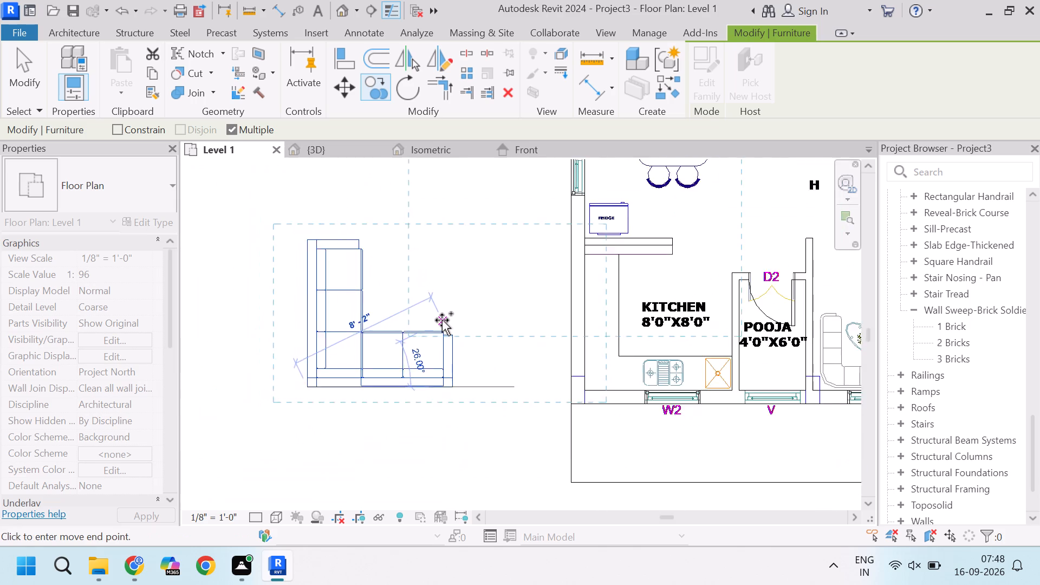
scroll(442, 320, "down", 4)
scroll(666, 348, "down", 3)
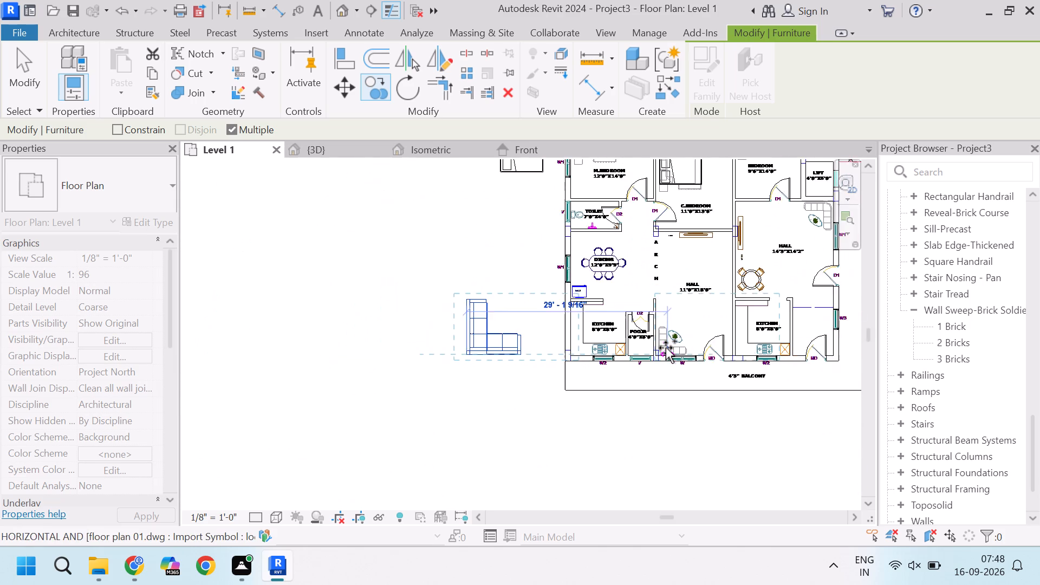
scroll(666, 348, "up", 15)
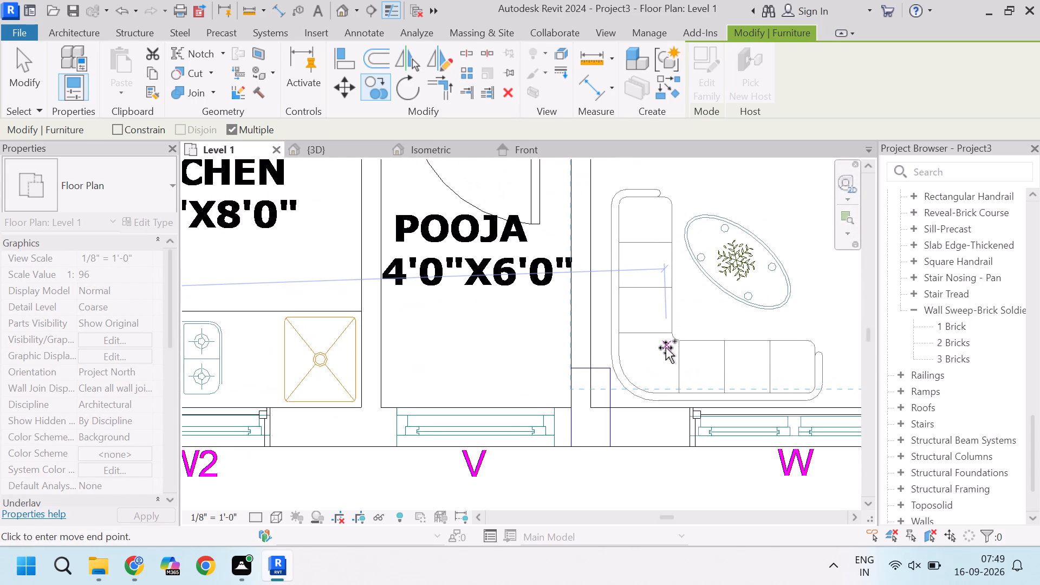
scroll(666, 348, "up", 5)
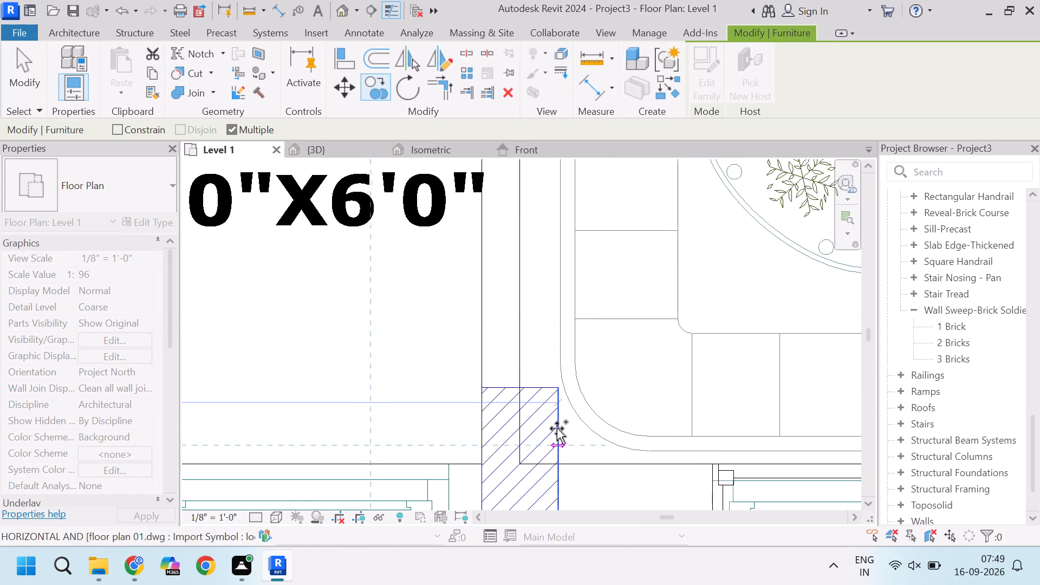
left_click(552, 434)
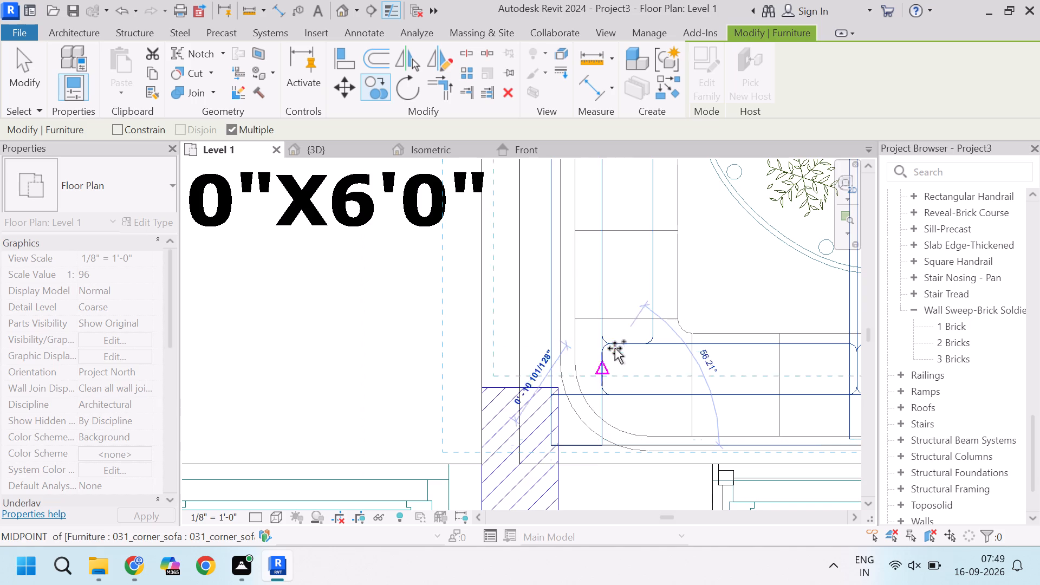
Examine the corner sofa copied into the hall from several angles in the project's 3D view, ending the Copy command.
scroll(616, 346, "down", 13)
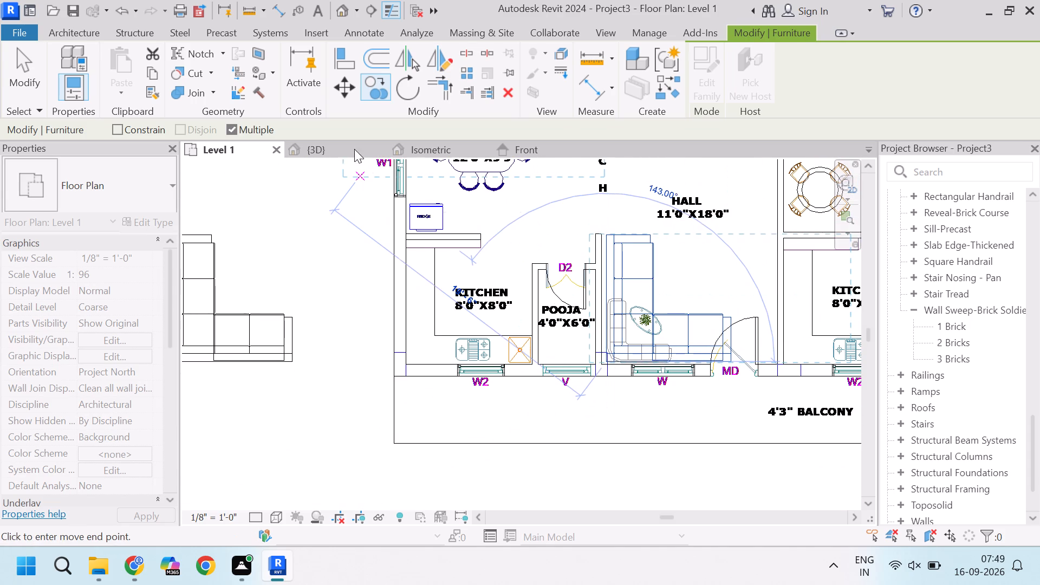
left_click(330, 154)
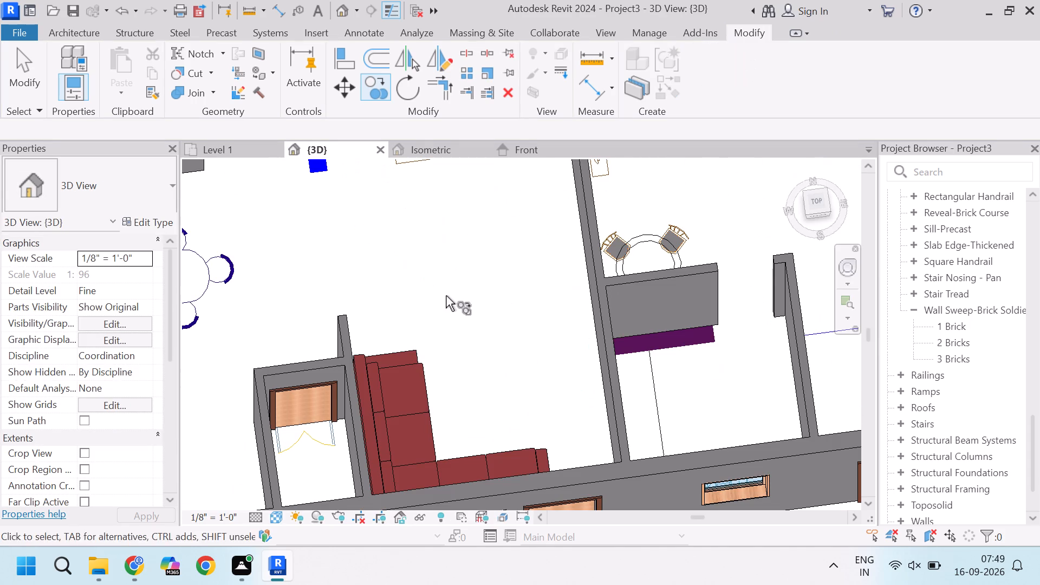
key("Escape")
key("Escape")
key("Escape")
scroll(446, 305, "down", 5)
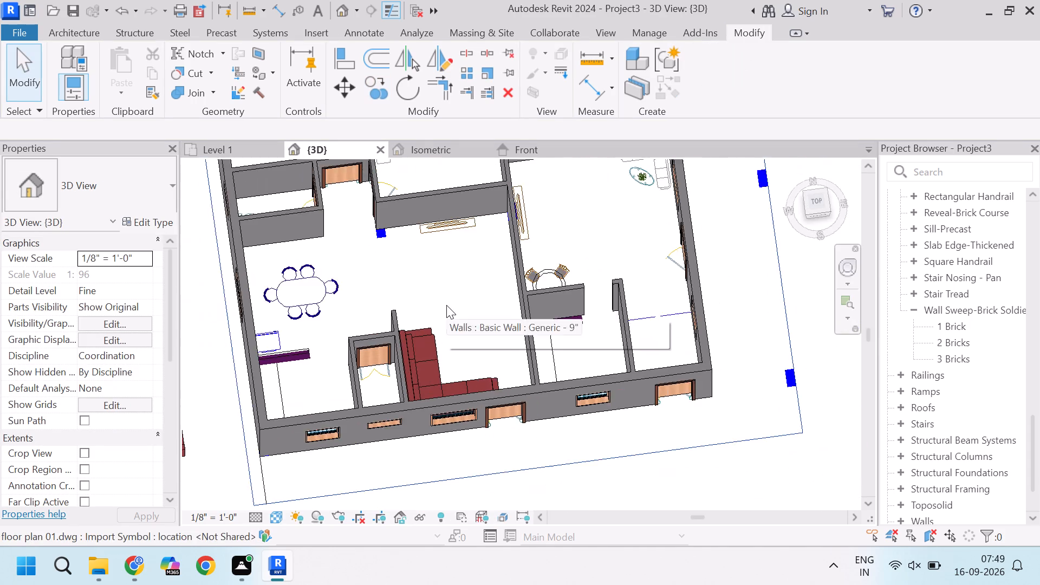
scroll(446, 305, "down", 4)
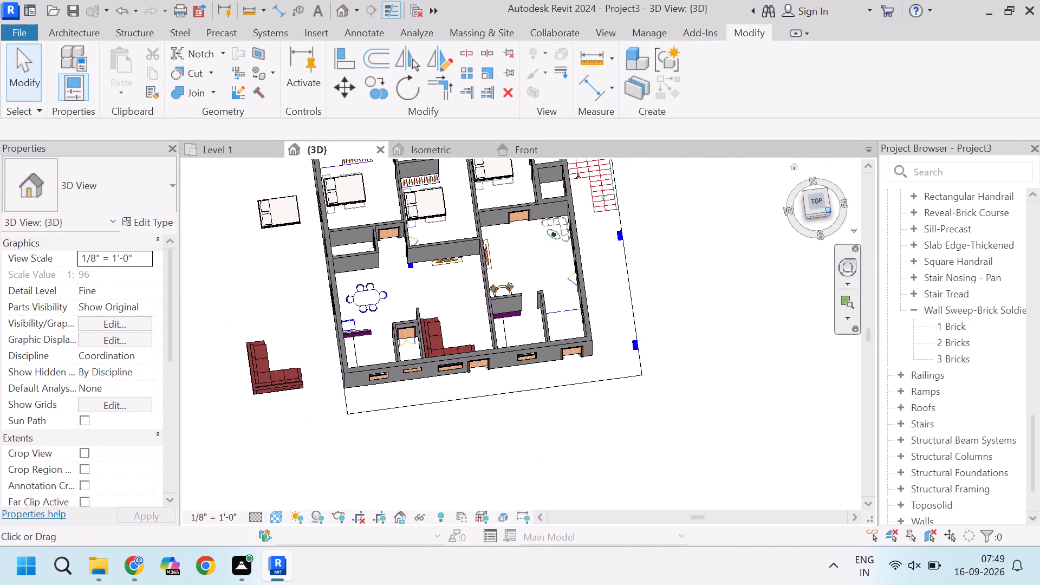
left_click_drag(821, 216, 701, 196)
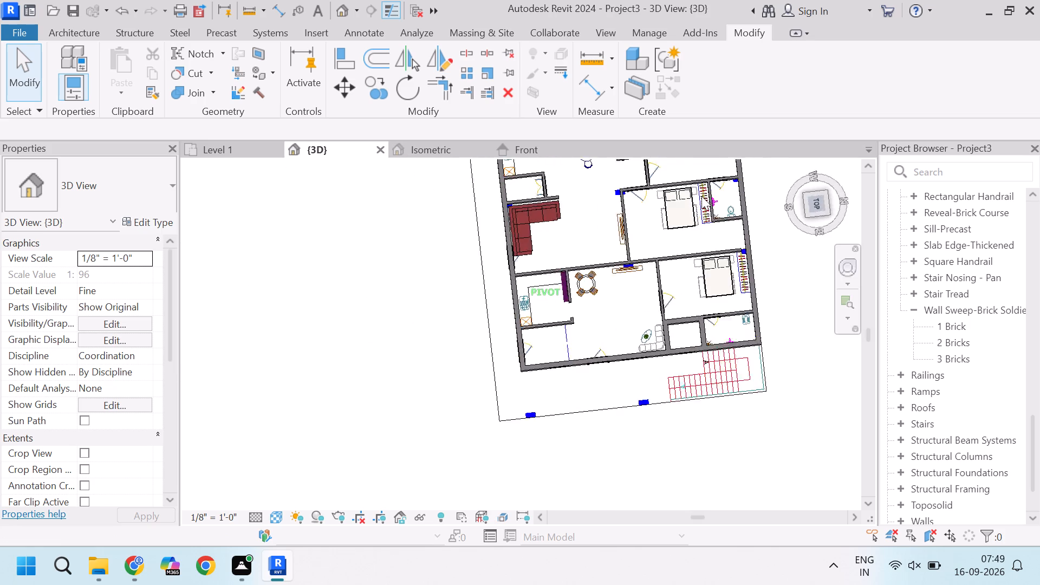
left_click_drag(701, 196, 640, 171)
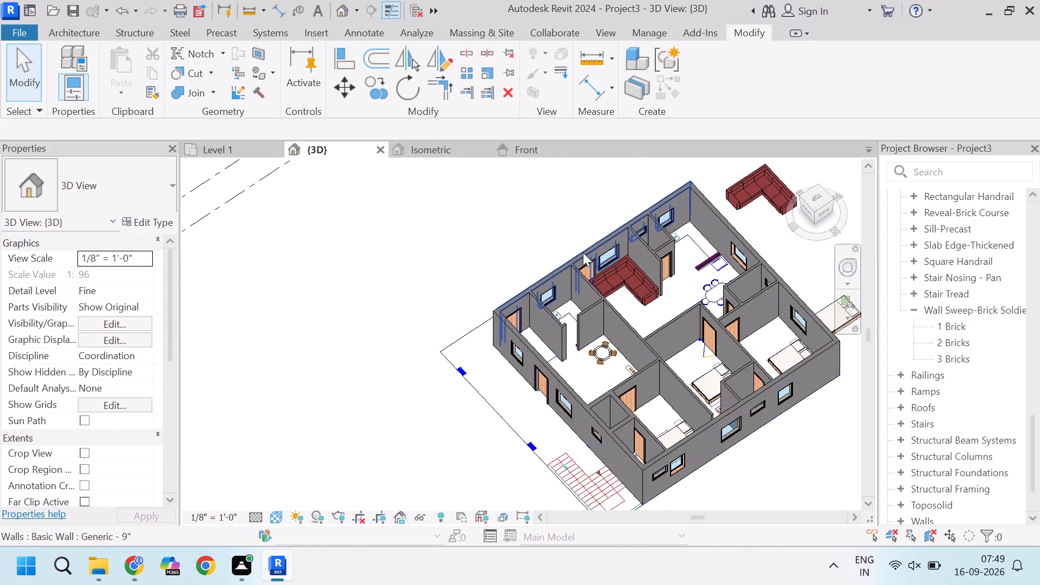
scroll(615, 272, "up", 9)
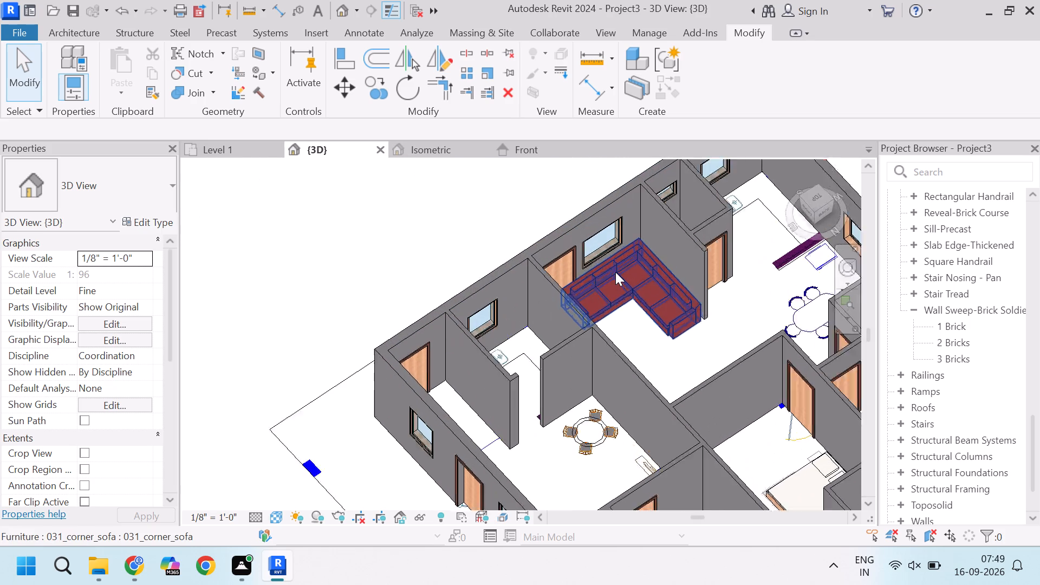
scroll(615, 272, "up", 3)
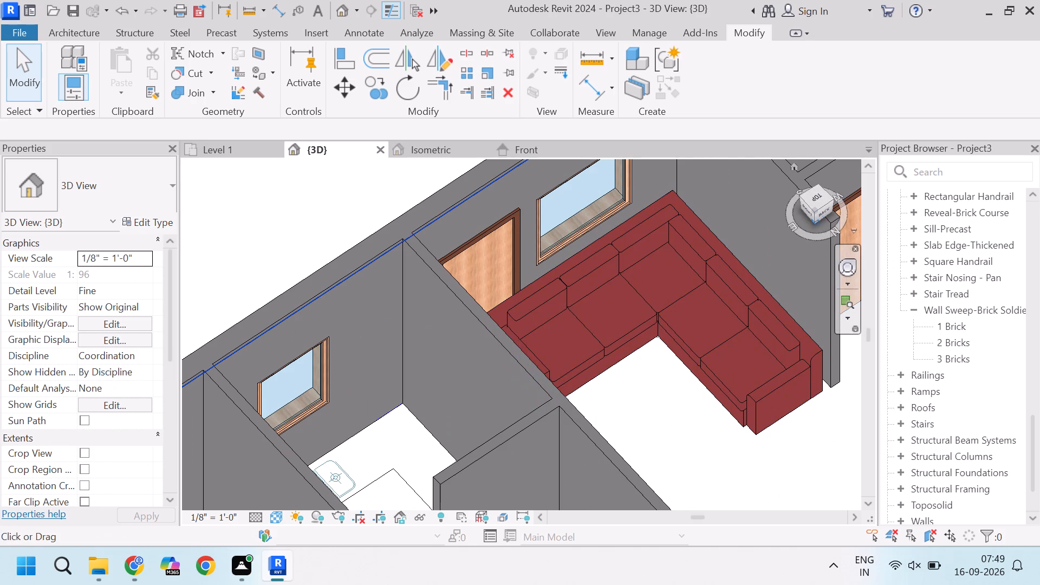
left_click_drag(811, 213, 199, 213)
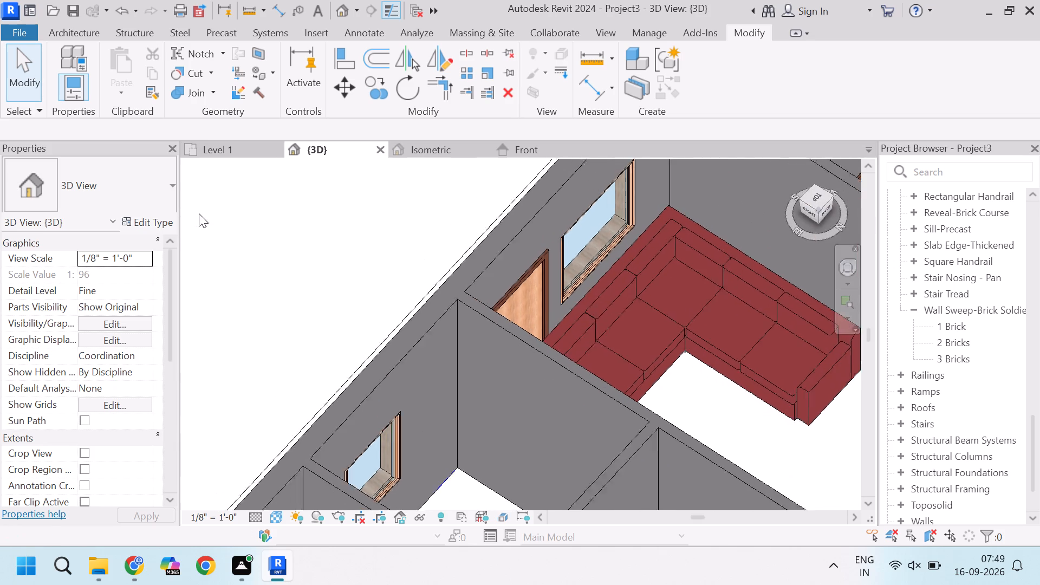
left_click_drag(199, 213, 258, 218)
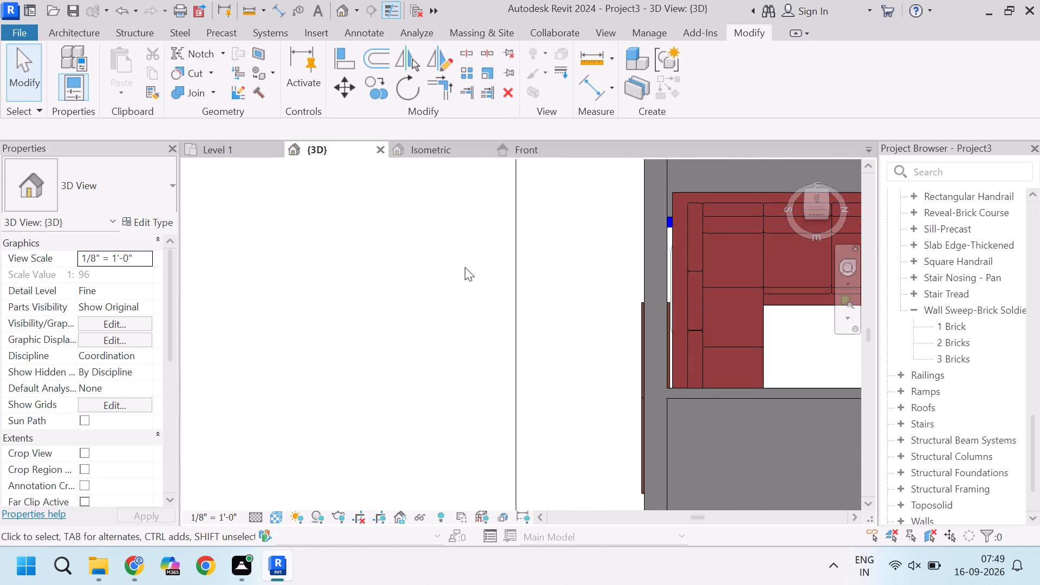
scroll(465, 267, "down", 6)
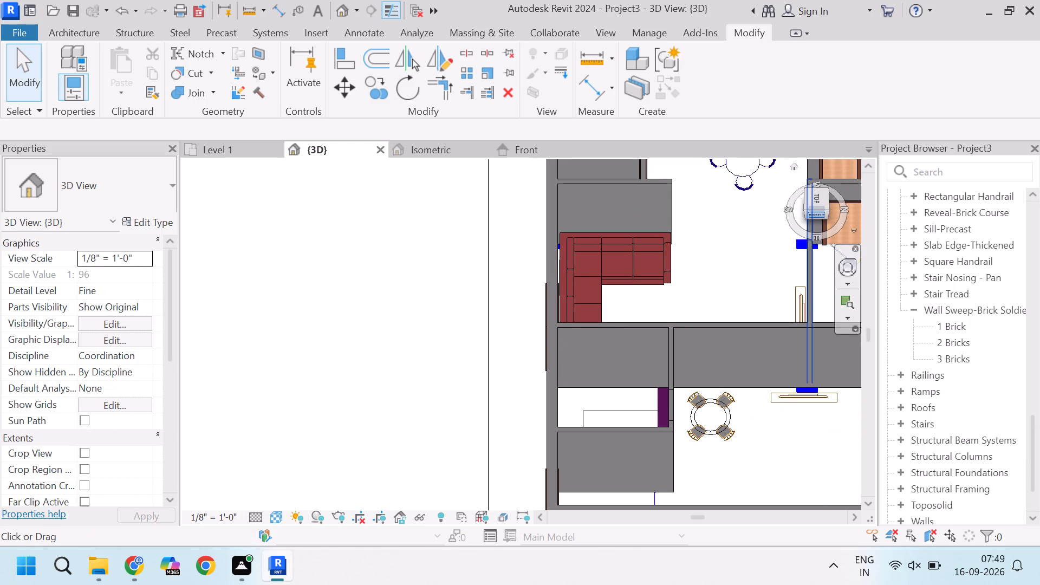
left_click_drag(815, 213, 773, 224)
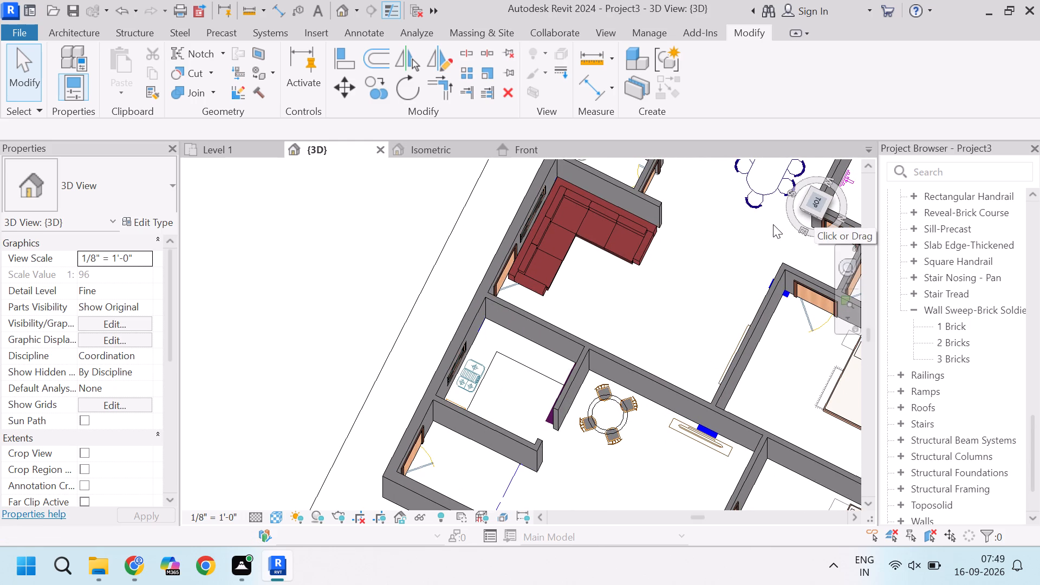
left_click_drag(773, 224, 840, 188)
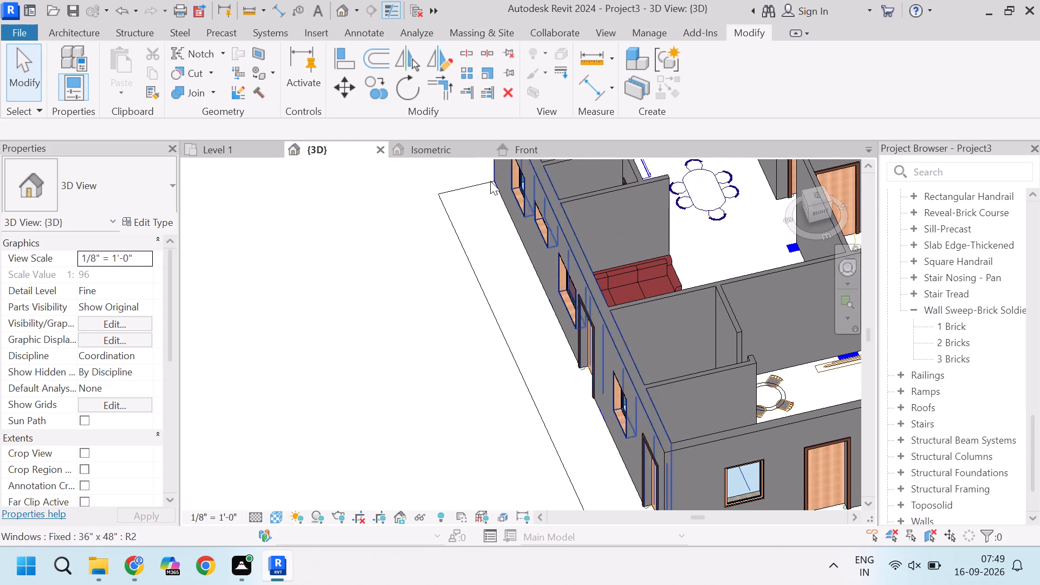
Switch to the corner sofa family's Front elevation and set its visual style to Hidden Line.
left_click(516, 146)
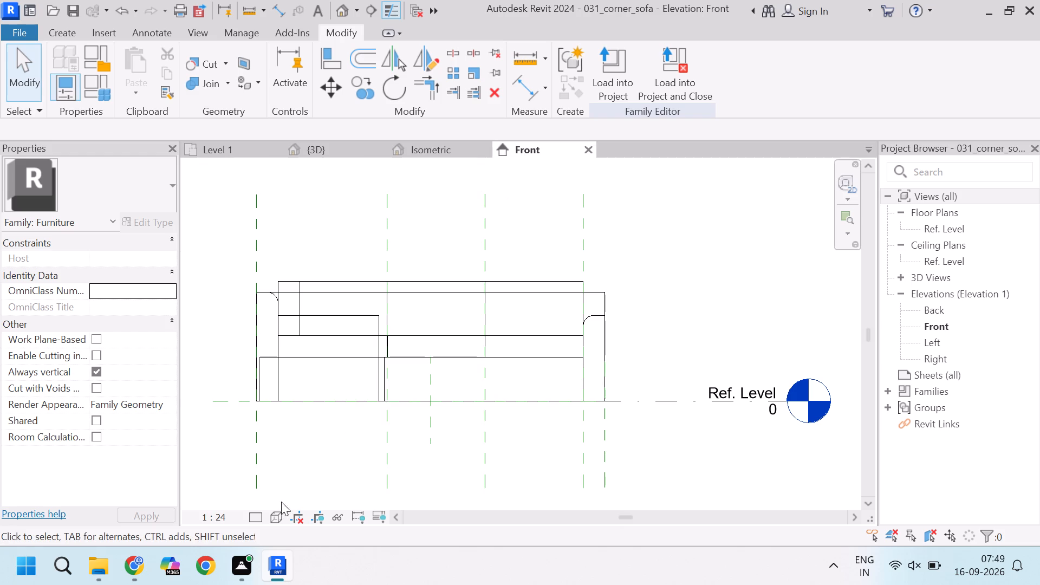
left_click(278, 517)
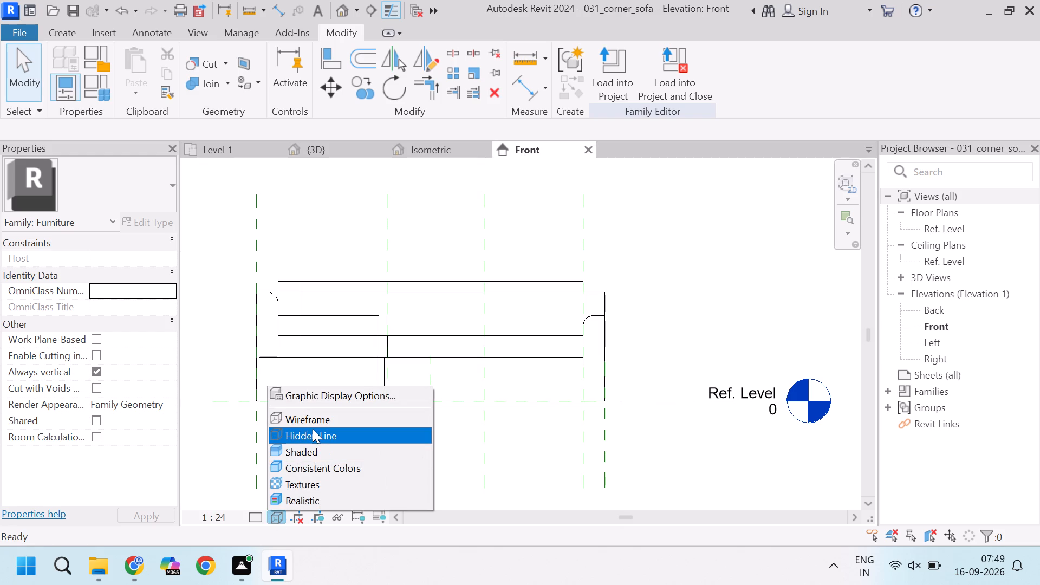
left_click(313, 430)
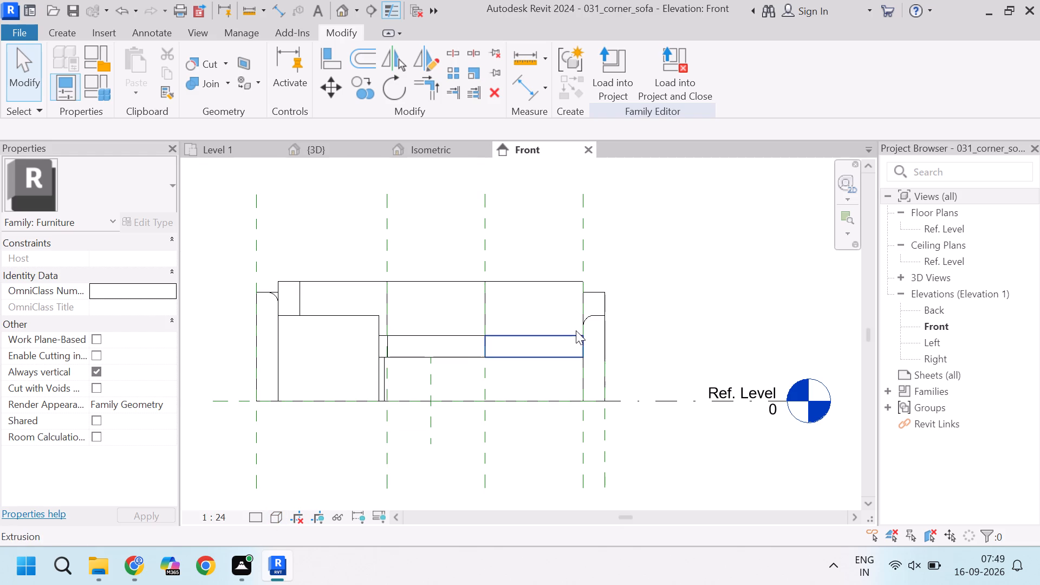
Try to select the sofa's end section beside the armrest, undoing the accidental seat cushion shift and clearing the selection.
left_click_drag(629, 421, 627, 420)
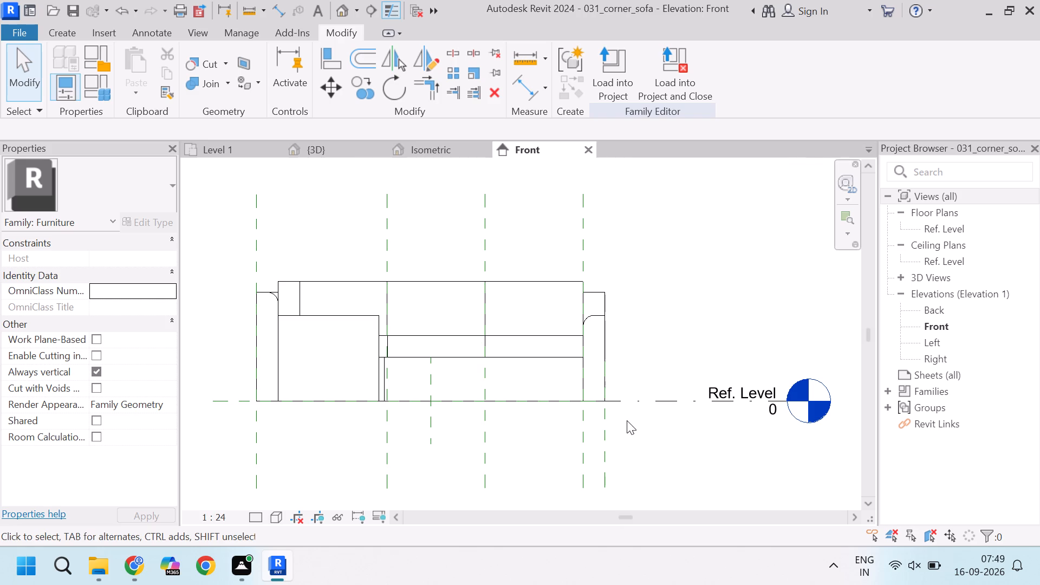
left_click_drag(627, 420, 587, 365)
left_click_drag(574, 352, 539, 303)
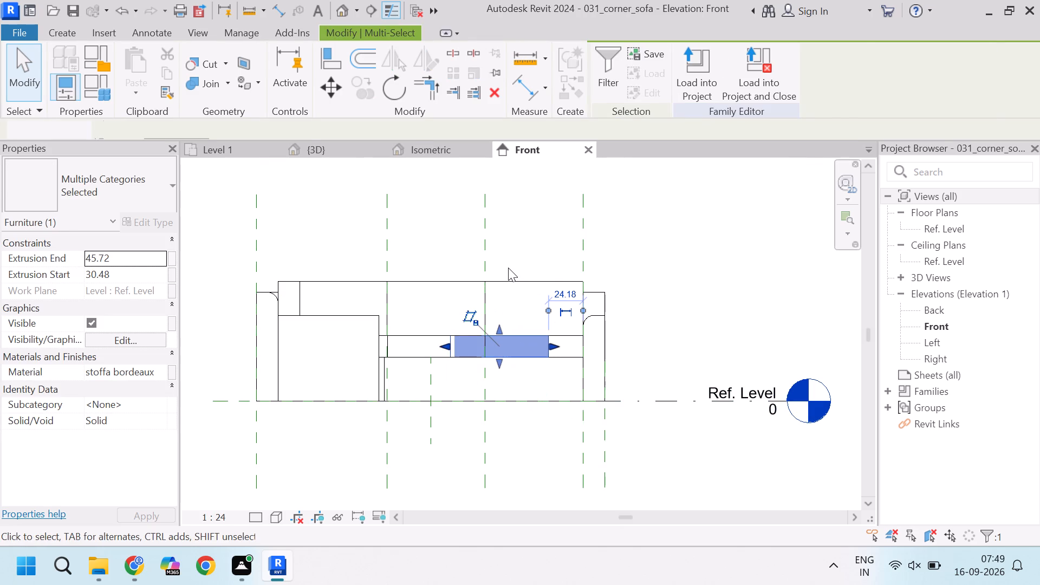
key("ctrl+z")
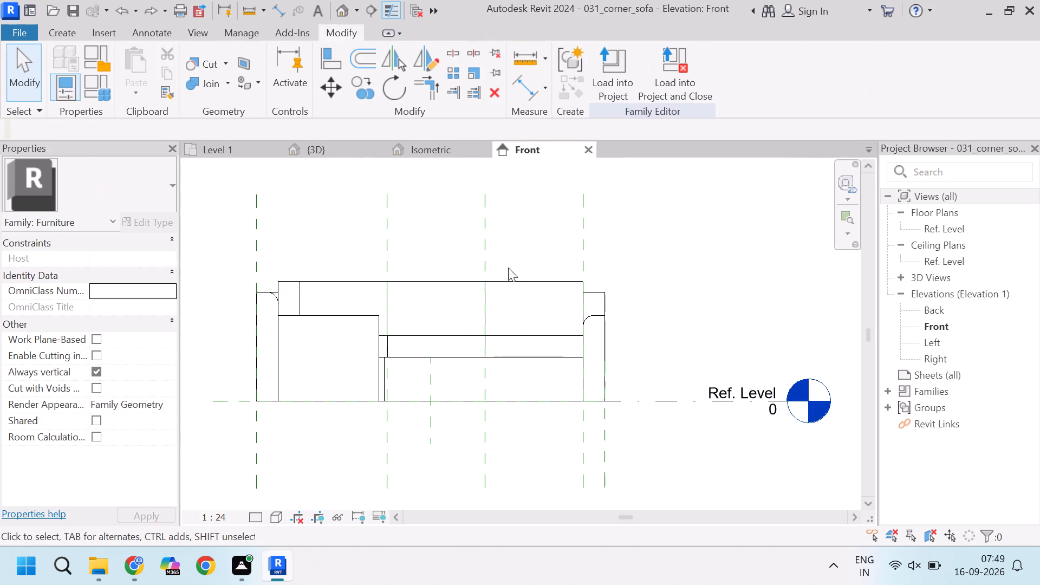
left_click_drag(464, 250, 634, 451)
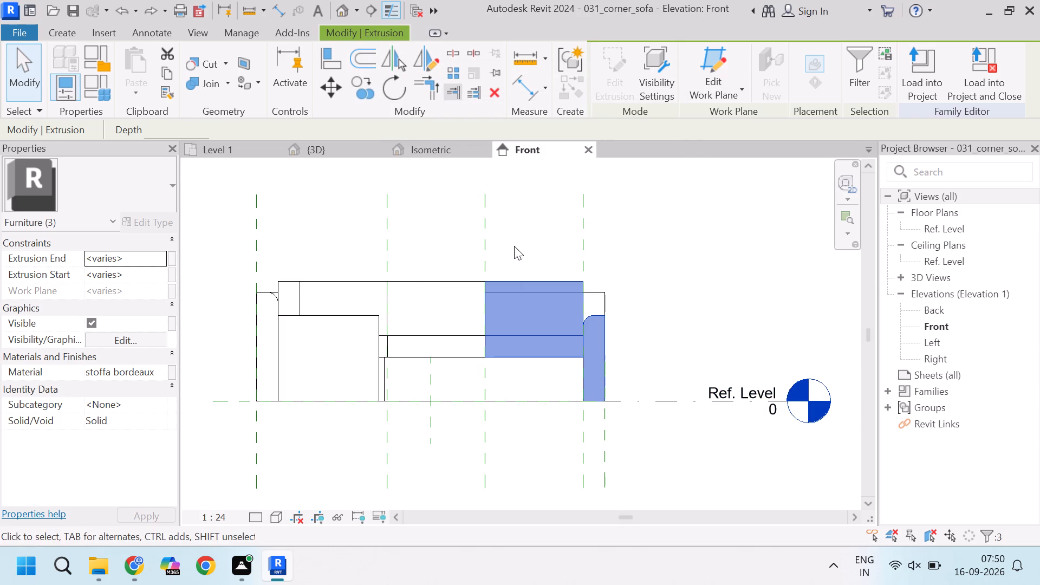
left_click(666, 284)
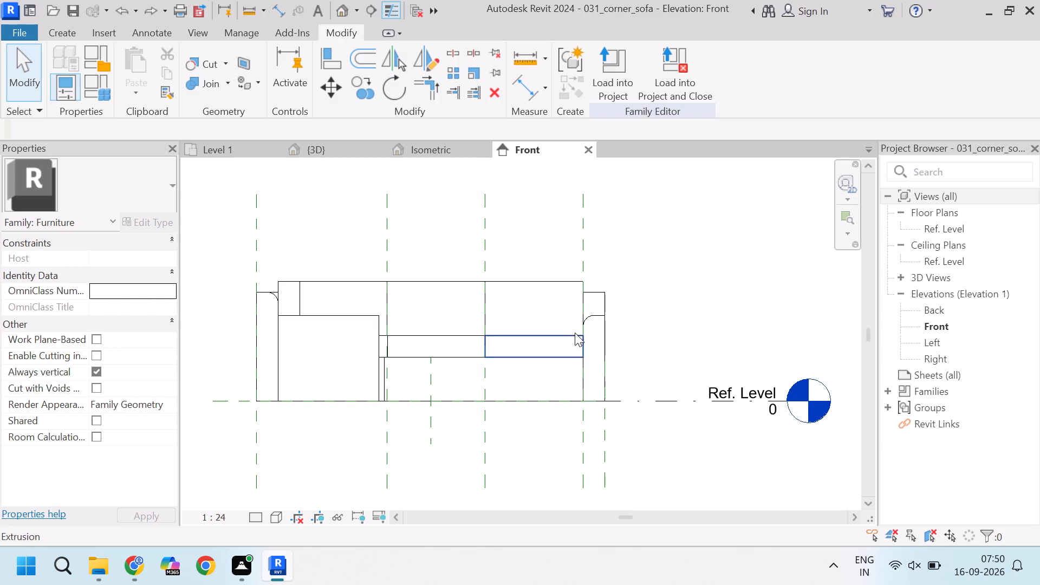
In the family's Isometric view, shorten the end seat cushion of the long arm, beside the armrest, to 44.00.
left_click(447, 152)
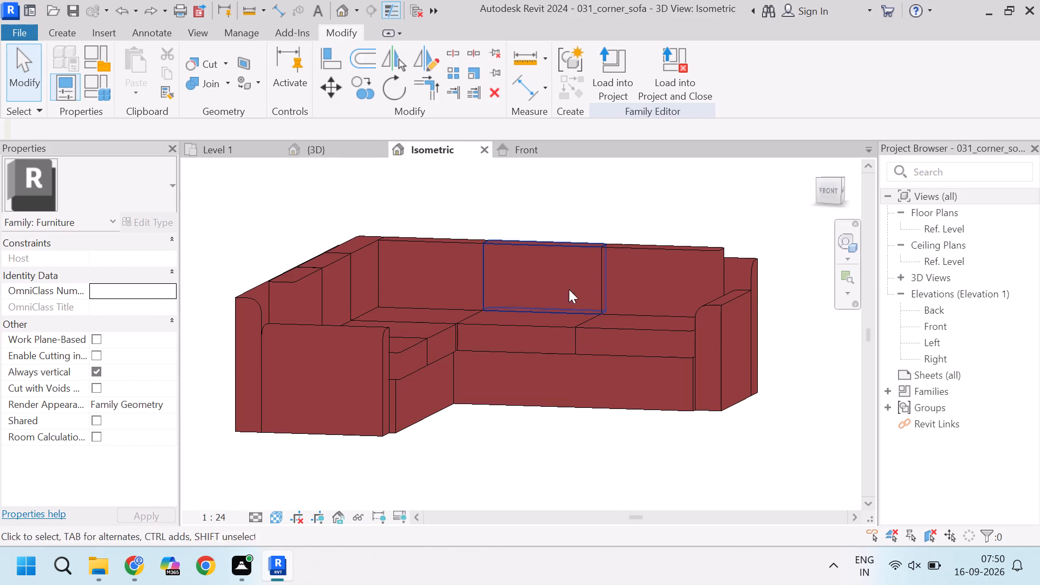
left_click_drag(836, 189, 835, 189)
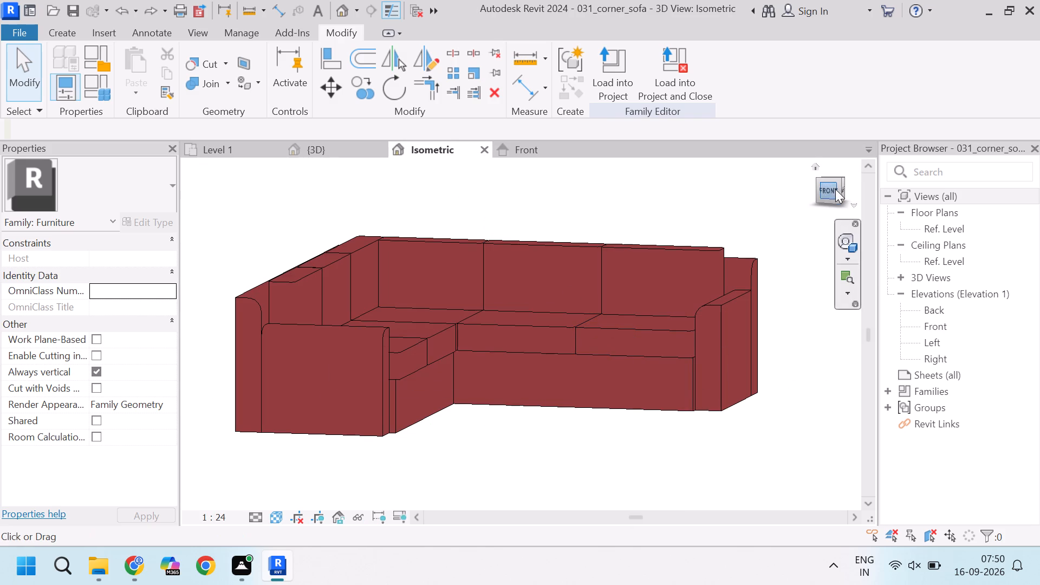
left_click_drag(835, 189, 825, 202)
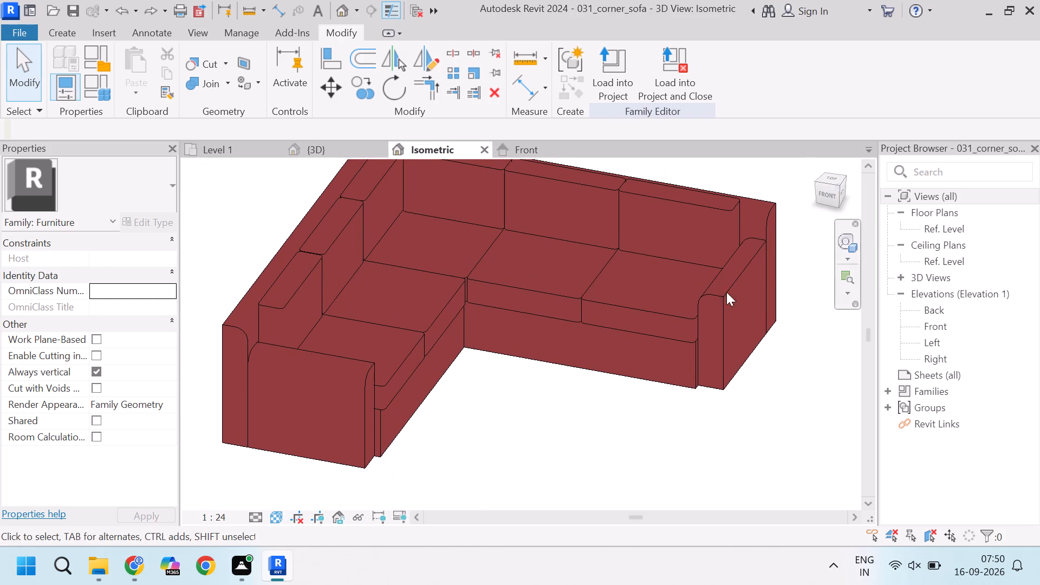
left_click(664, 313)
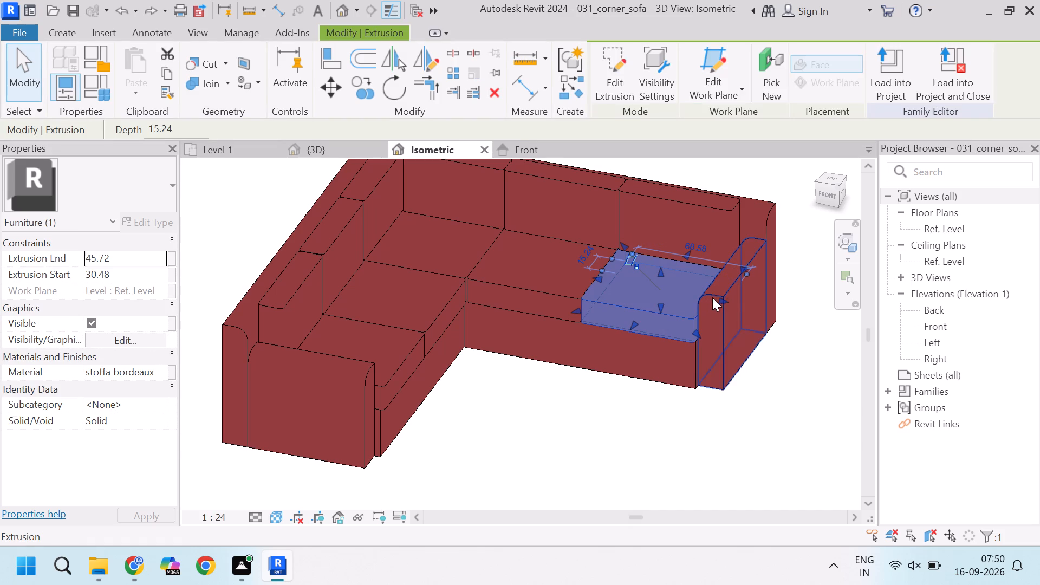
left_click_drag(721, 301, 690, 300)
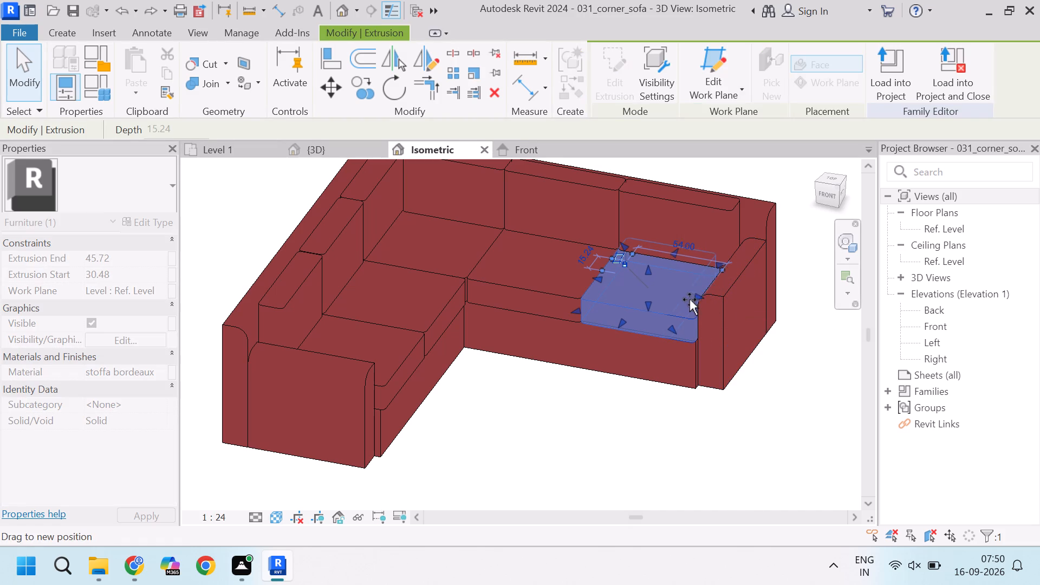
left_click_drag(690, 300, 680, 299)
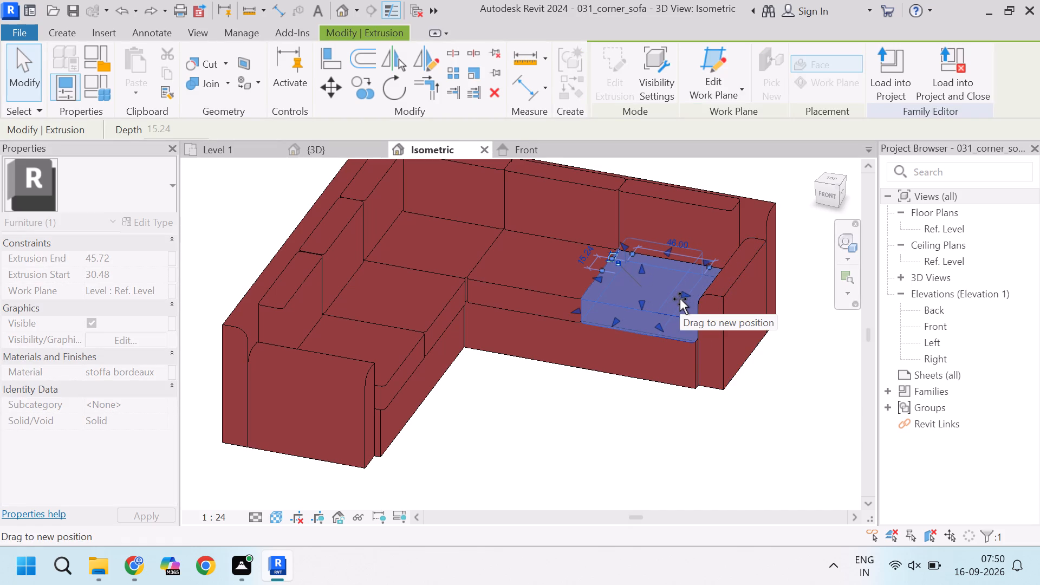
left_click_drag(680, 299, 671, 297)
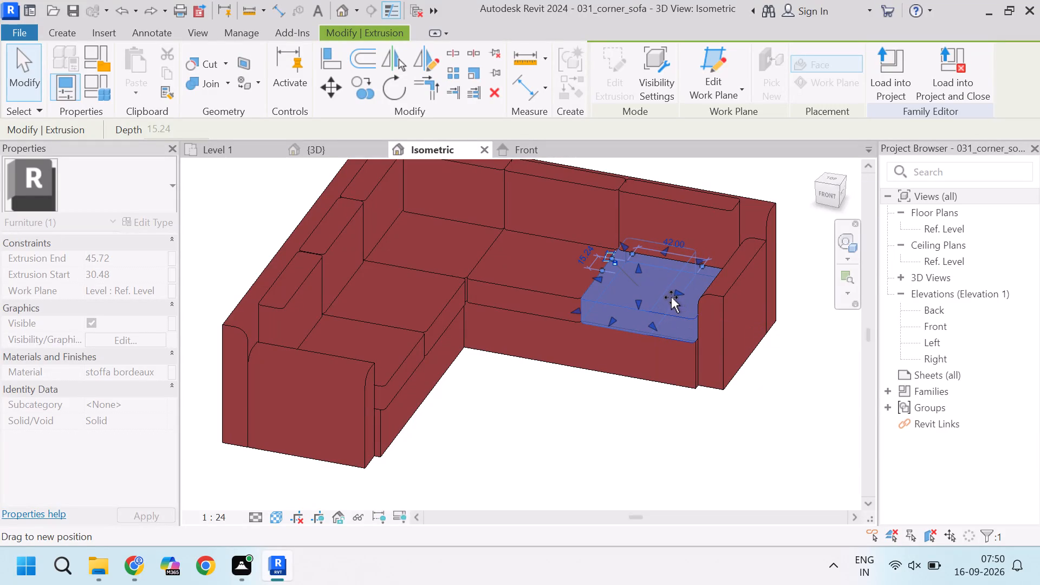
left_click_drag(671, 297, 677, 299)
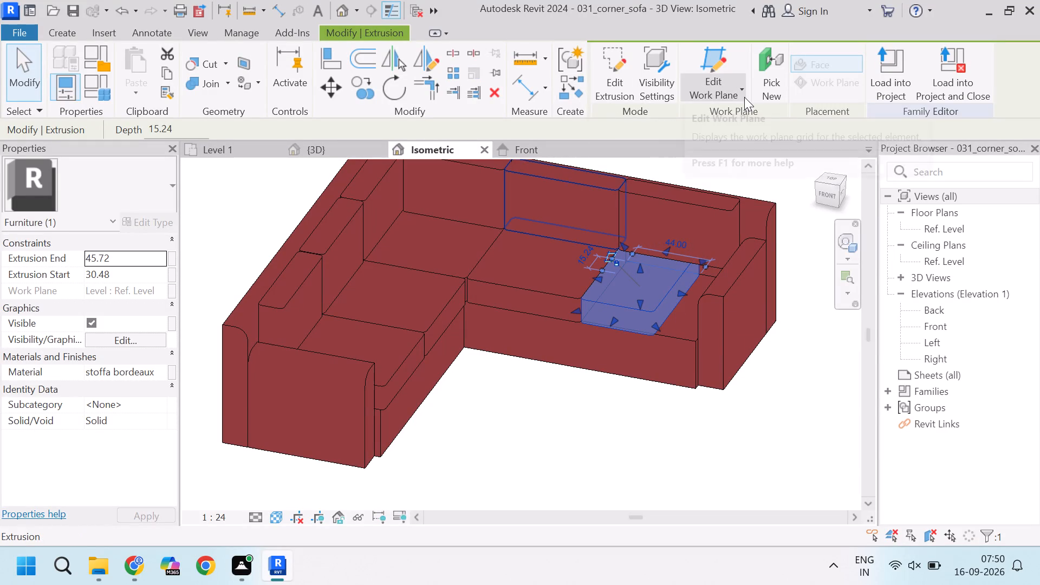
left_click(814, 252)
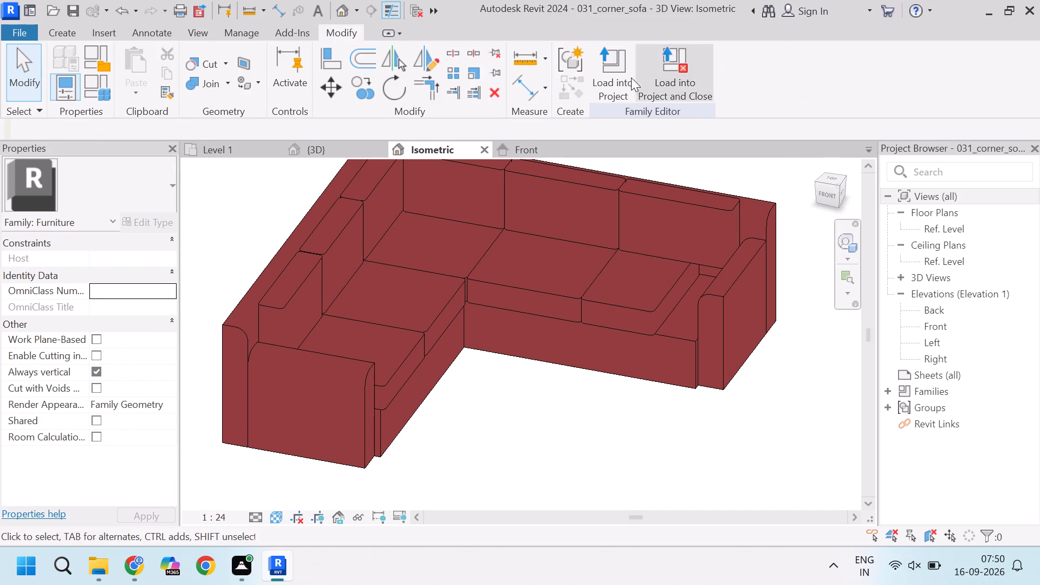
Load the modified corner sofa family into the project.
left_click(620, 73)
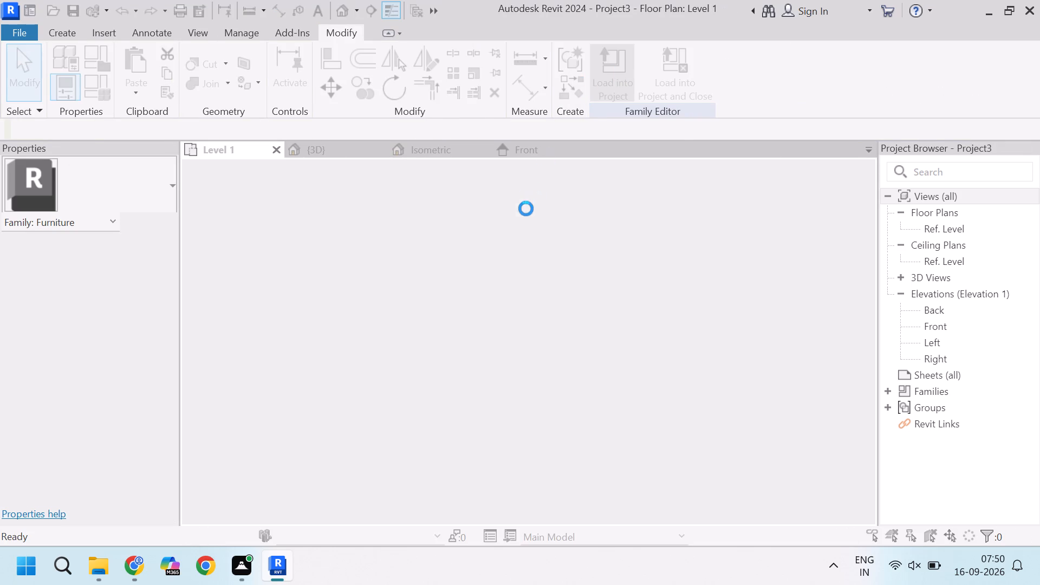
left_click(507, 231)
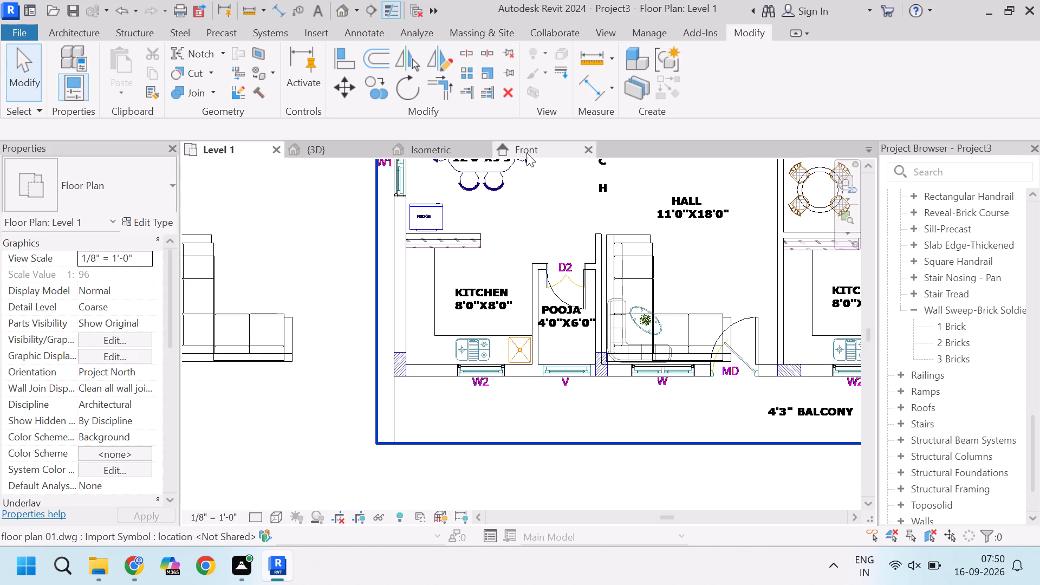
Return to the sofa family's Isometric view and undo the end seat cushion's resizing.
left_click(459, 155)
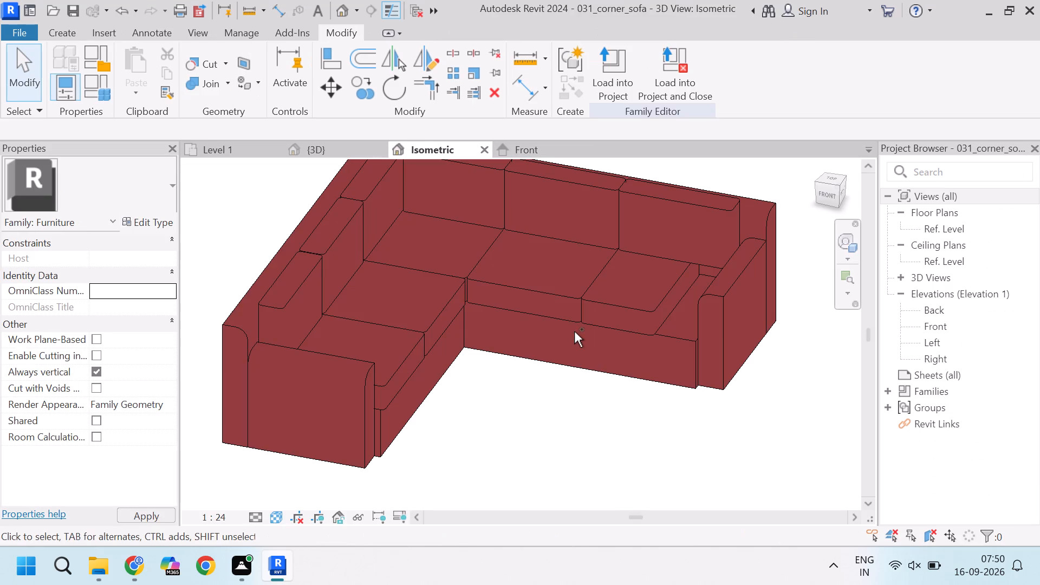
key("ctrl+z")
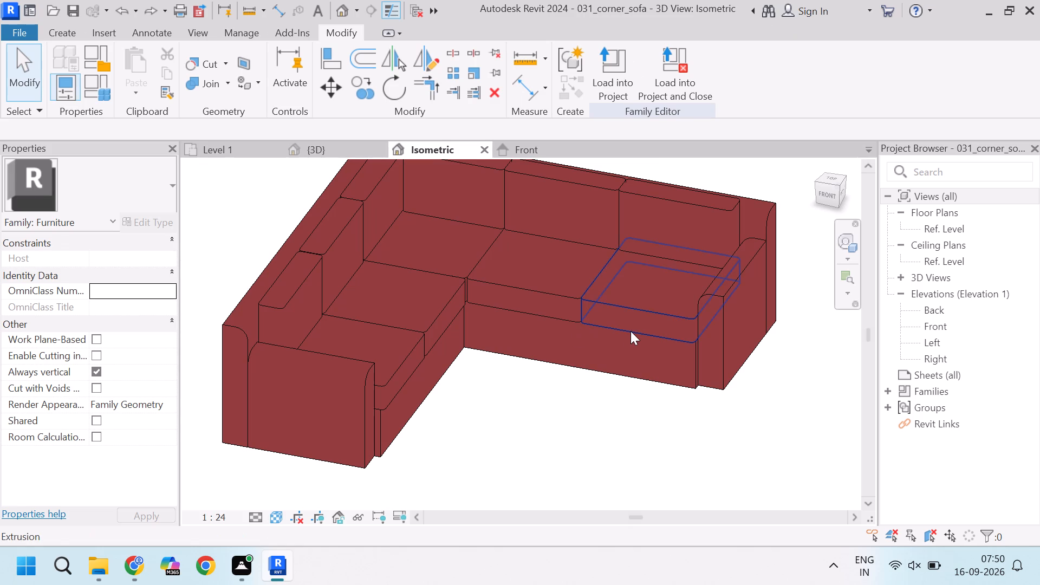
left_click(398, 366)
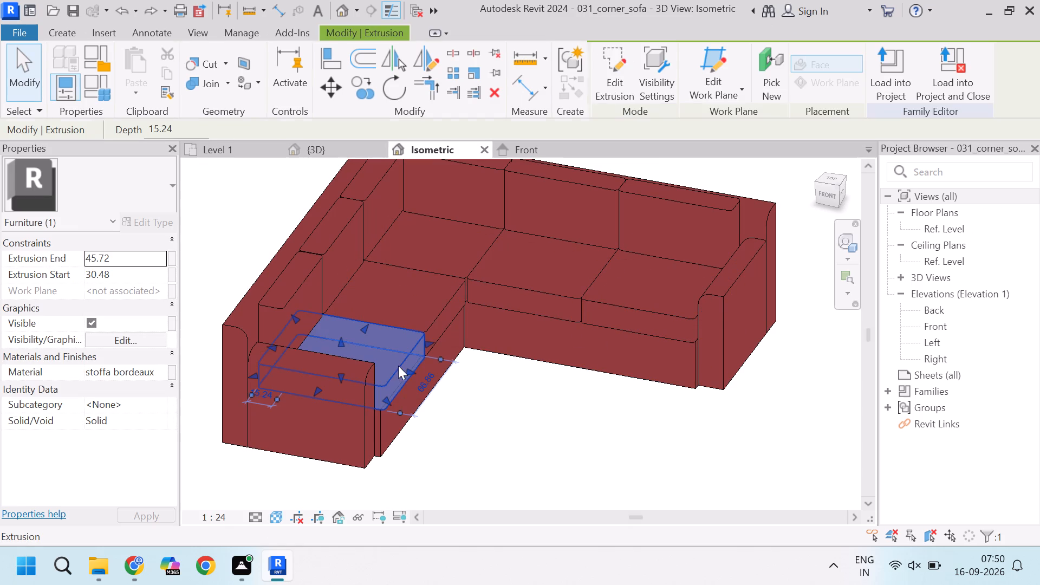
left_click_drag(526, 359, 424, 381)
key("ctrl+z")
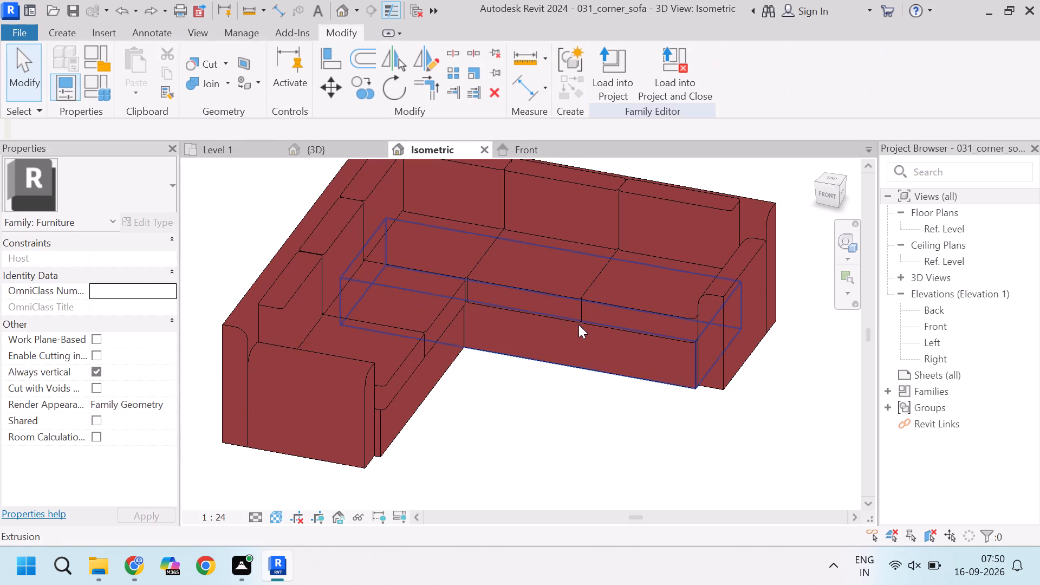
Shorten the long arm's end seat cushion to 36.00, pulling in its side next to the armrest.
left_click_drag(827, 198, 768, 204)
scroll(653, 323, "up", 8)
scroll(653, 323, "down", 7)
scroll(653, 323, "up", 2)
scroll(653, 323, "down", 6)
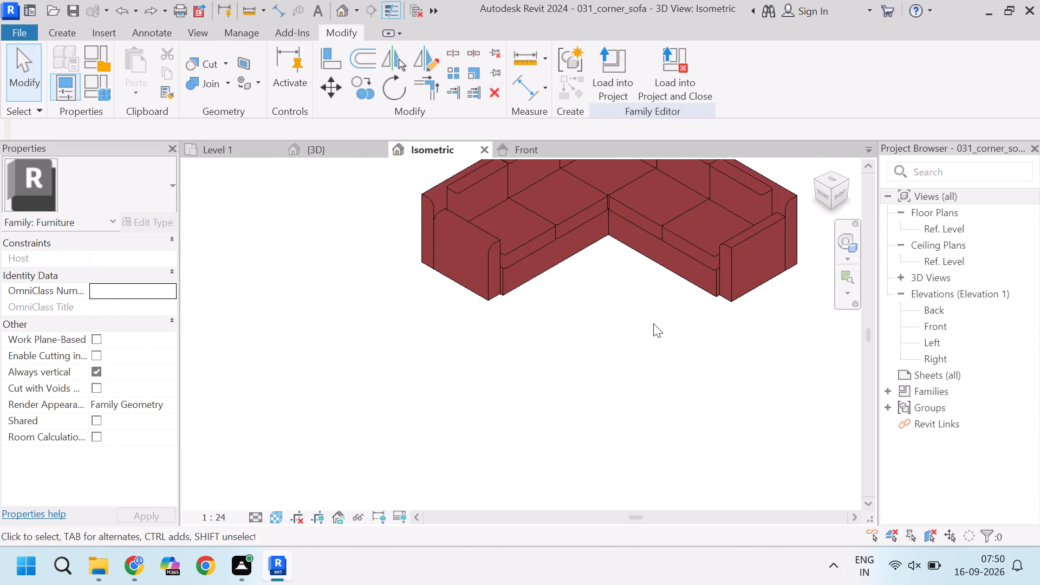
scroll(653, 323, "down", 2)
left_click_drag(834, 188, 775, 185)
scroll(607, 270, "up", 4)
scroll(607, 270, "down", 3)
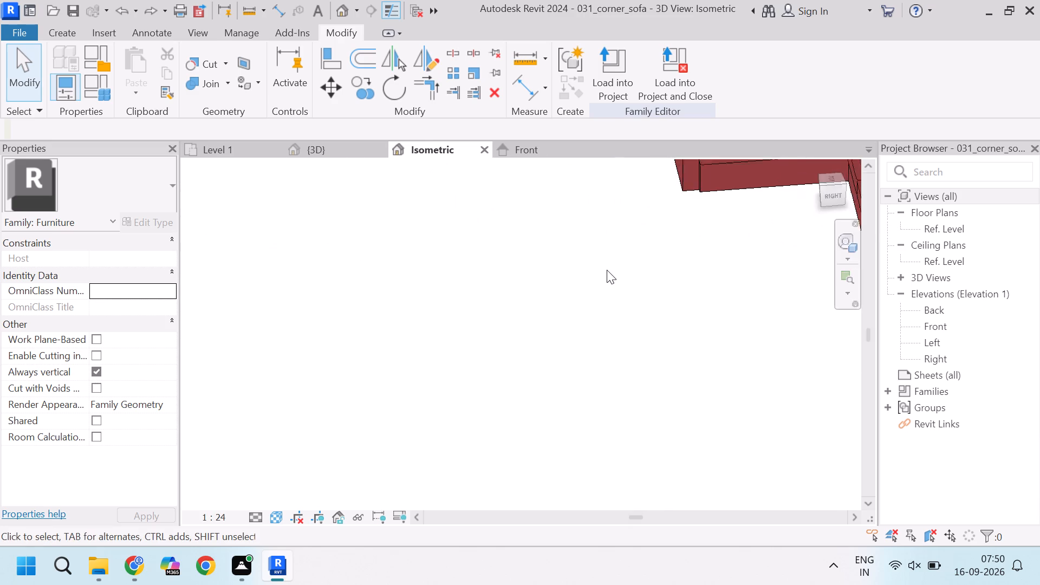
scroll(607, 270, "down", 3)
scroll(607, 270, "up", 2)
scroll(607, 270, "down", 8)
scroll(692, 205, "up", 4)
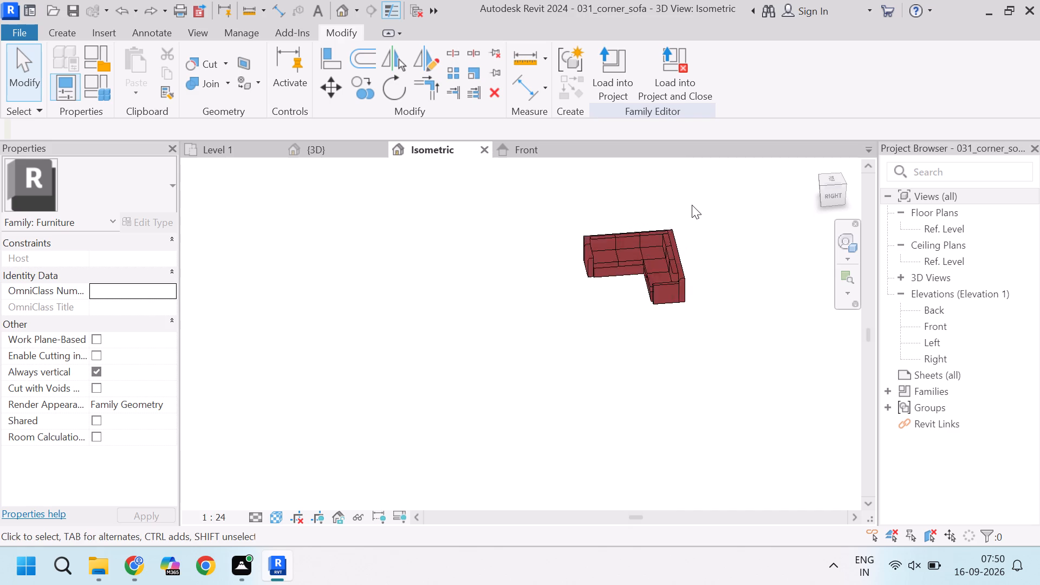
scroll(692, 205, "up", 4)
scroll(692, 205, "up", 1, "ctrl")
scroll(692, 205, "up", 5)
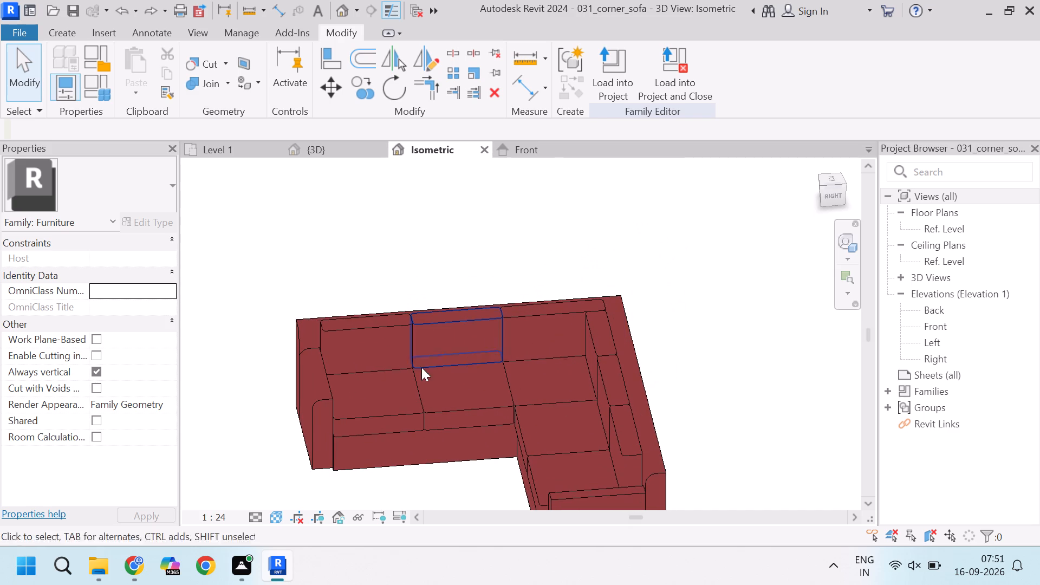
scroll(352, 420, "down", 1)
scroll(352, 420, "up", 2)
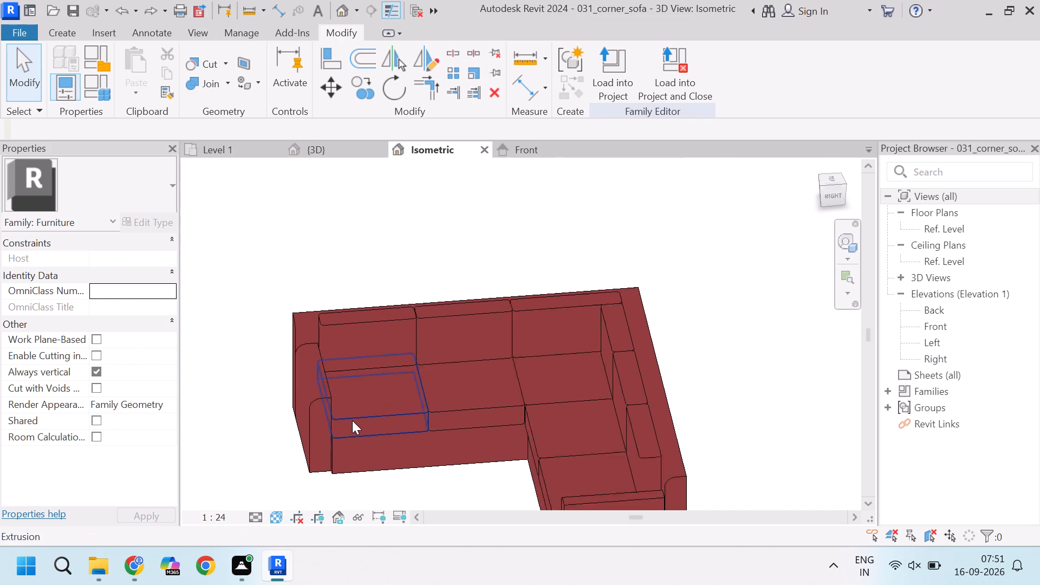
scroll(352, 420, "up", 4)
left_click(352, 420)
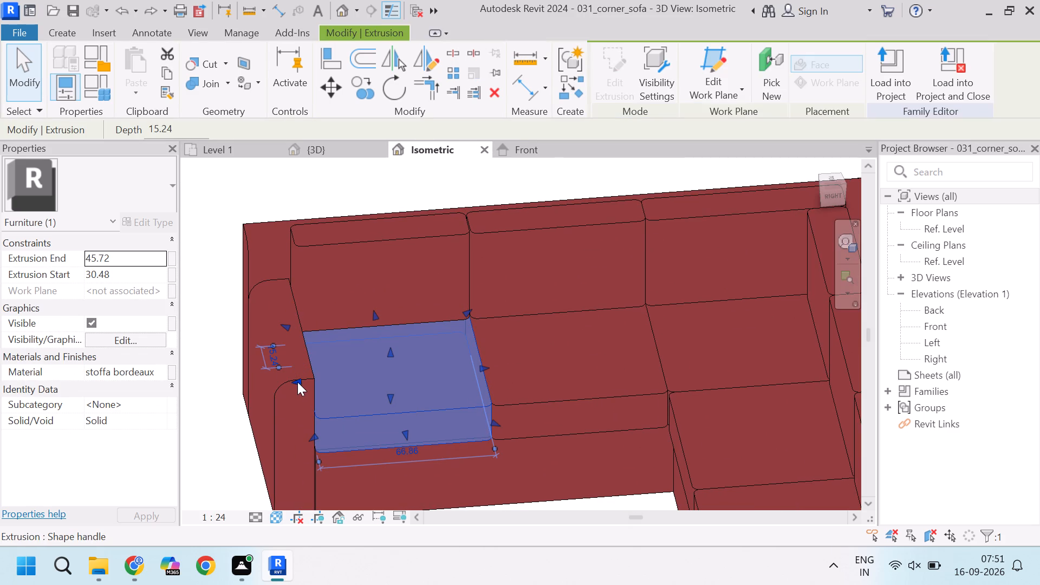
left_click_drag(296, 382, 344, 380)
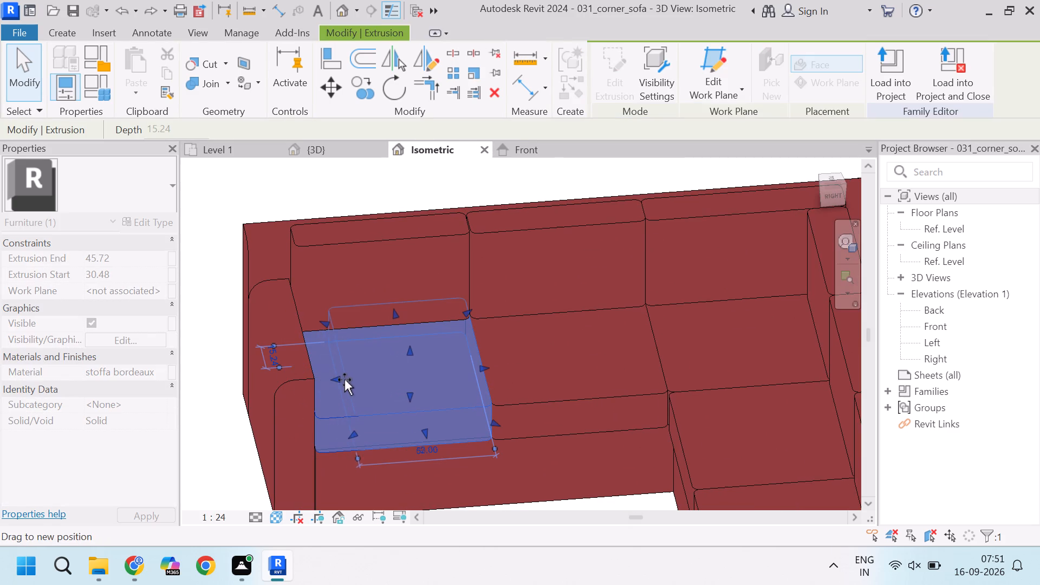
left_click_drag(344, 380, 398, 380)
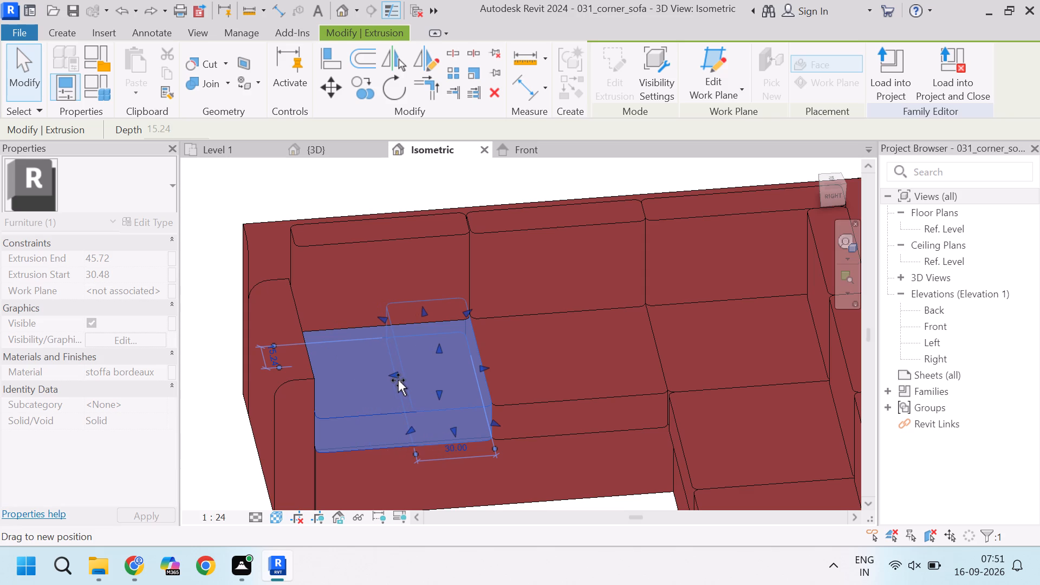
left_click_drag(398, 380, 387, 384)
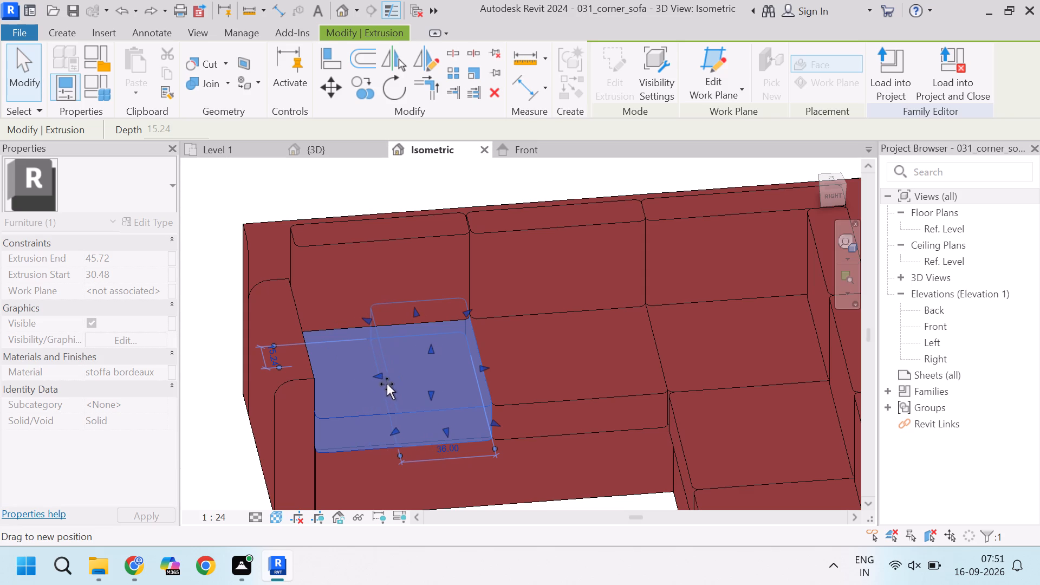
left_click_drag(387, 384, 378, 385)
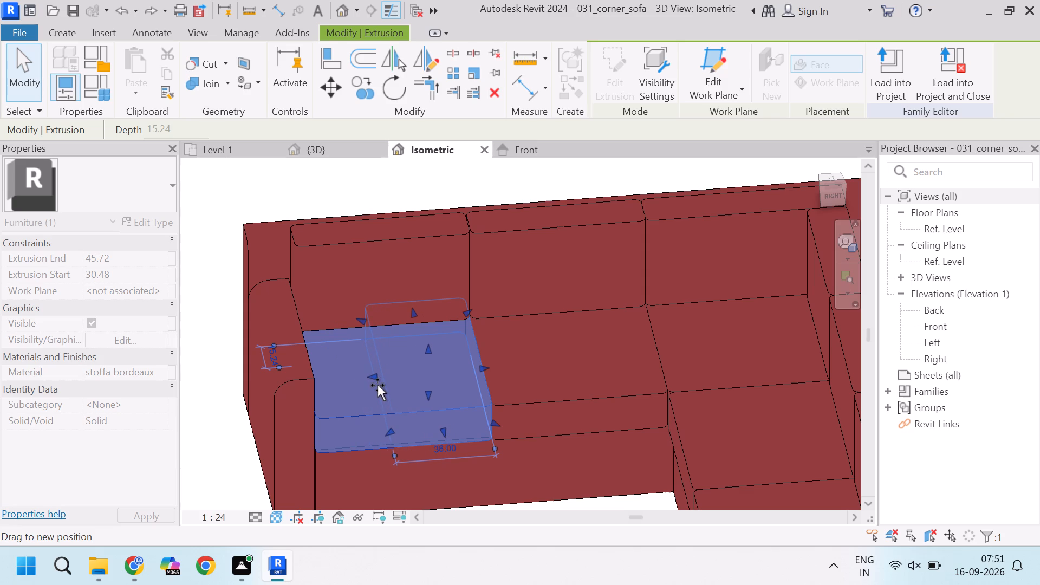
left_click_drag(378, 385, 382, 383)
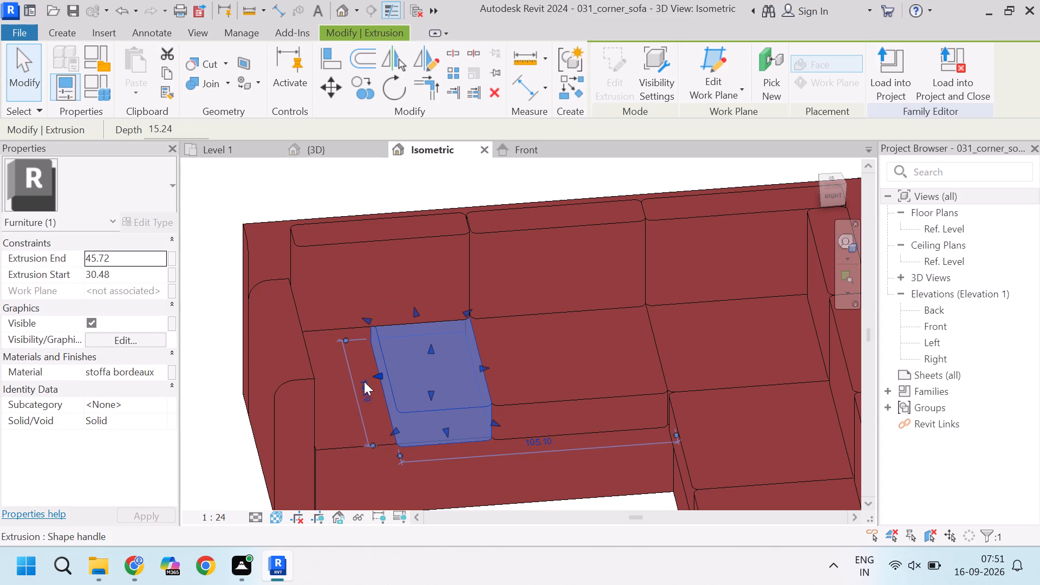
Shorten the base under the long arm's seats so its armrest end is flush with the shortened end cushion.
left_click(335, 452)
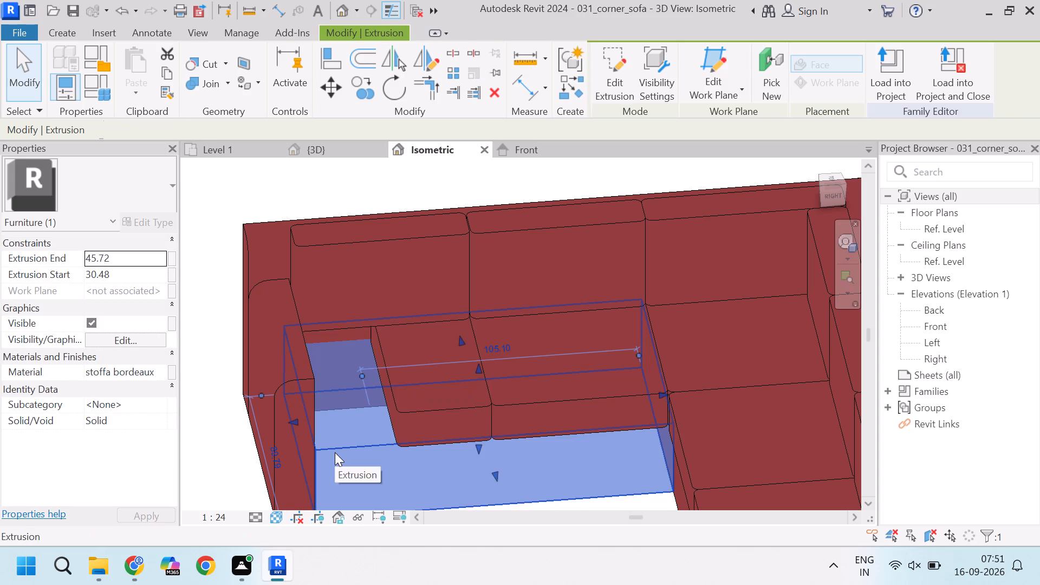
left_click_drag(292, 422, 374, 420)
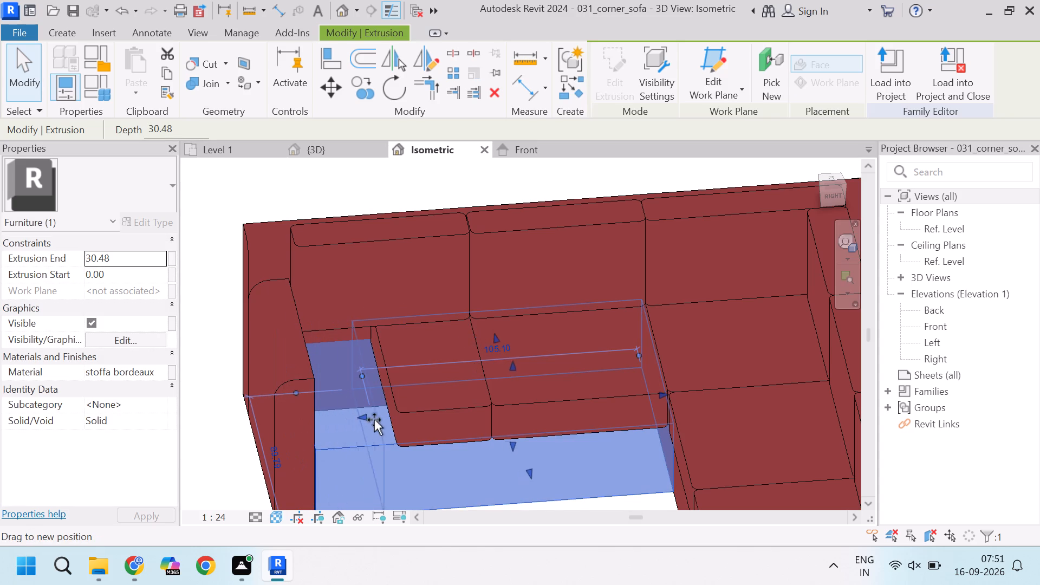
left_click_drag(374, 420, 386, 419)
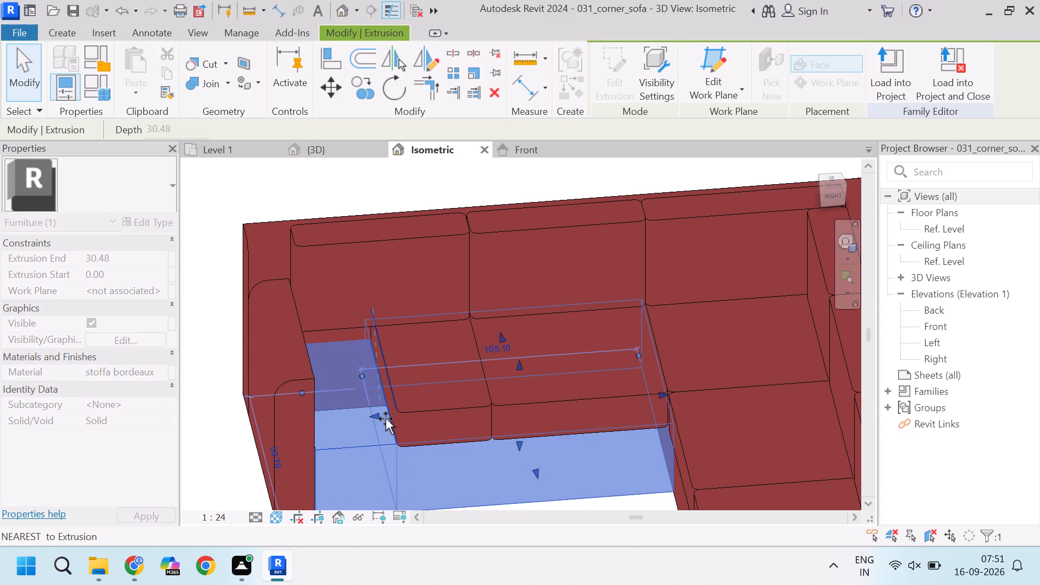
left_click_drag(386, 419, 386, 419)
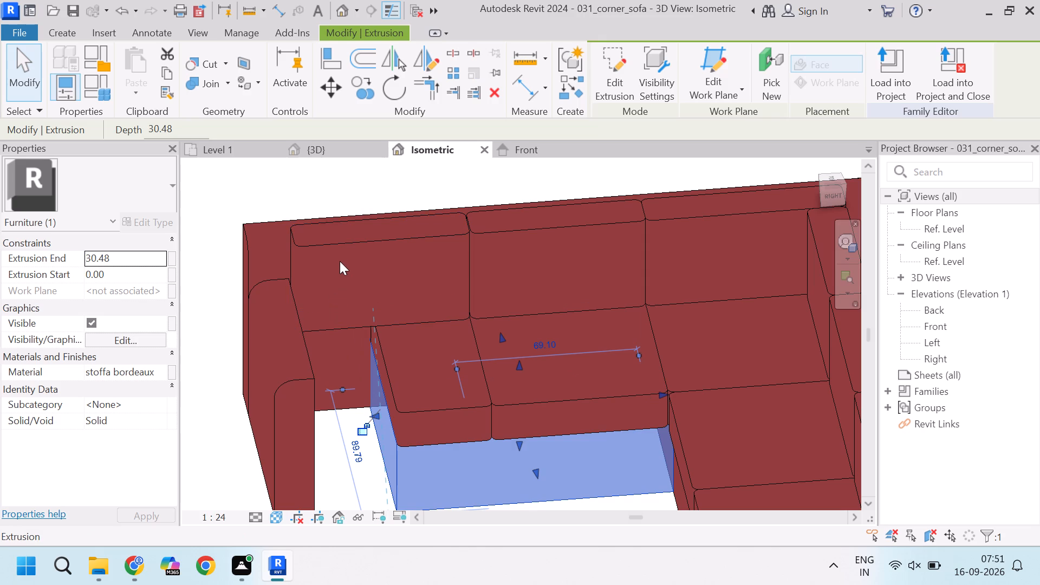
Shorten the end back cushion of the long arm so its armrest side aligns with the shortened seat and base.
left_click(341, 242)
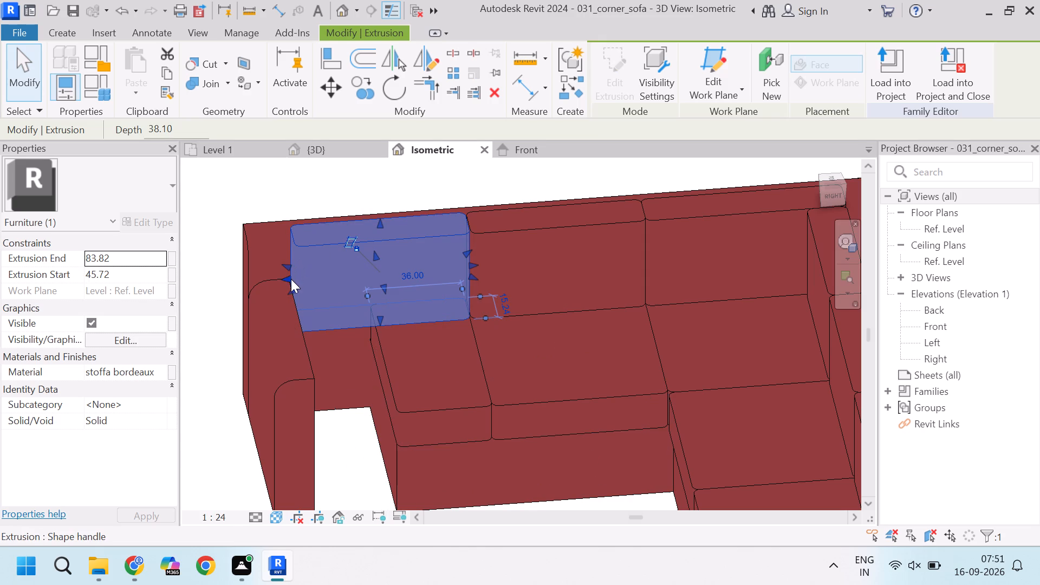
left_click_drag(288, 276, 375, 297)
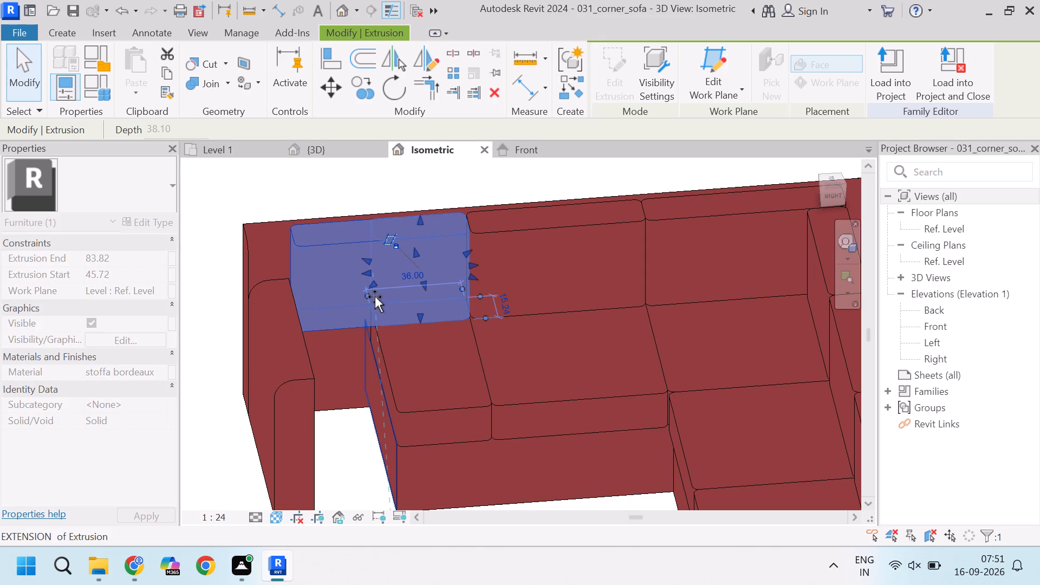
left_click_drag(375, 297, 375, 303)
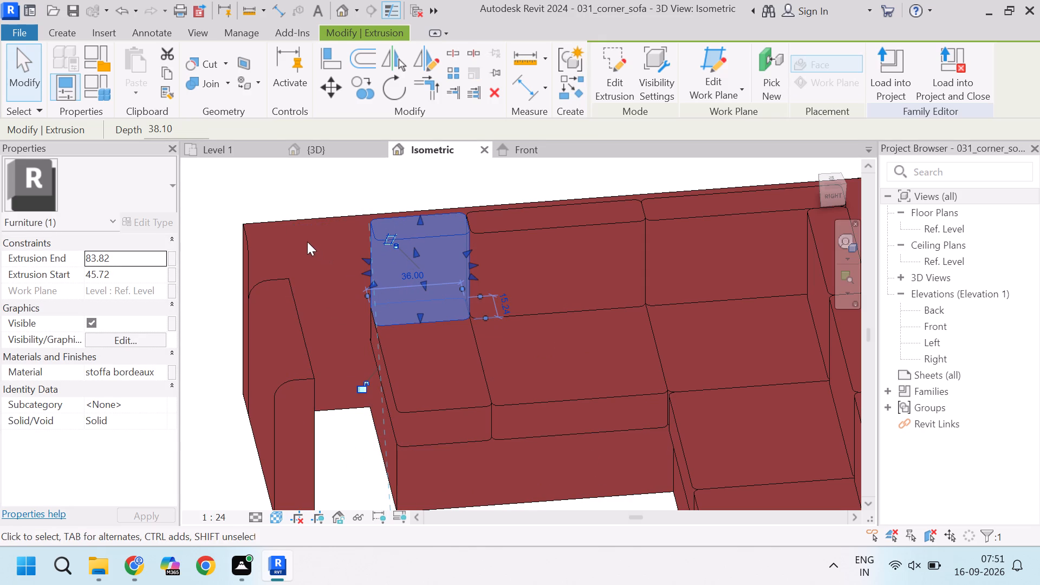
Shorten the long backrest extrusion at the armrest side to the shortened base's end, giving a depth of -194.30.
left_click(251, 229)
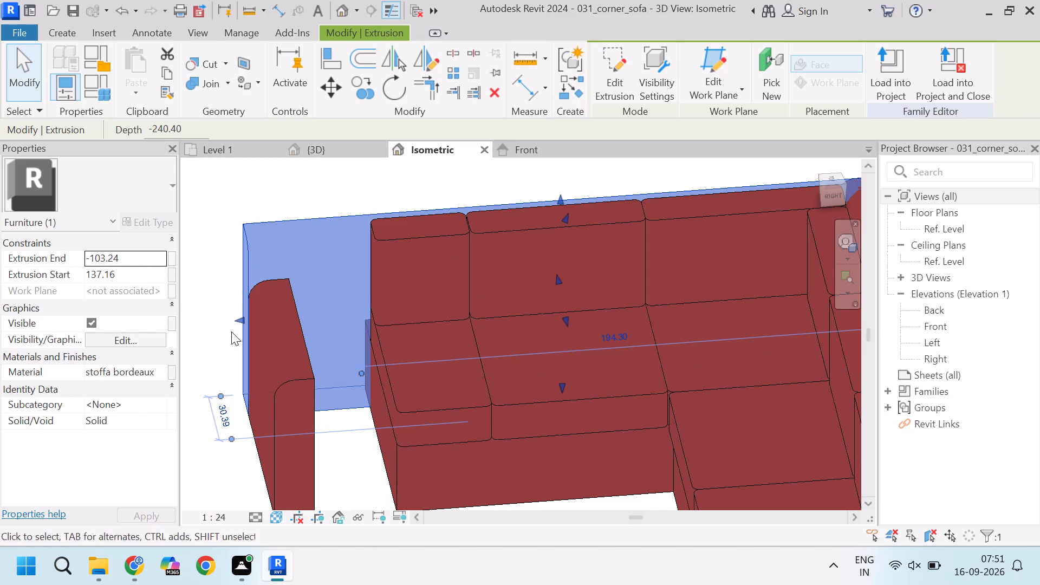
left_click_drag(238, 318, 338, 331)
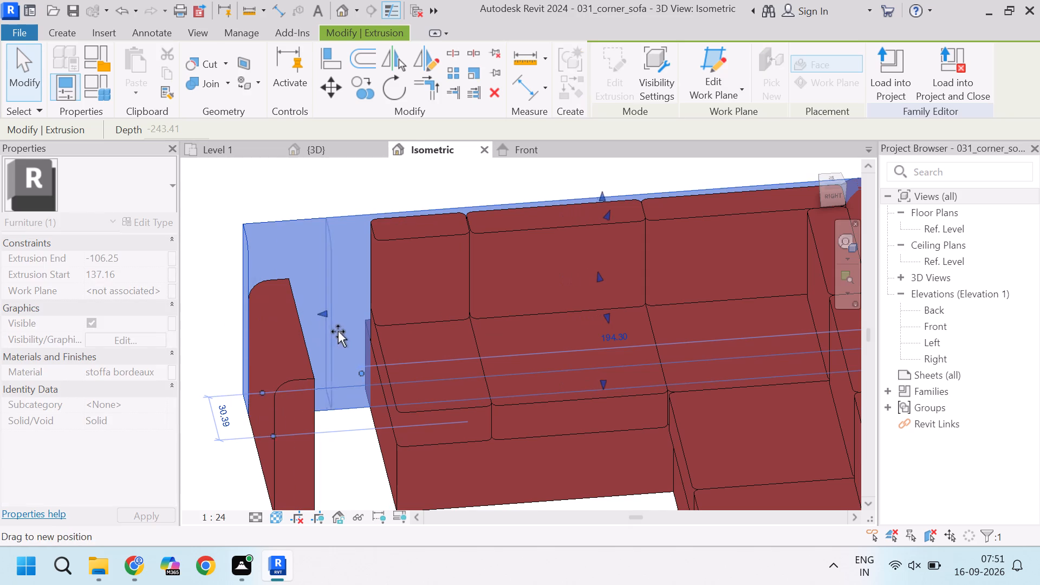
left_click_drag(338, 331, 373, 336)
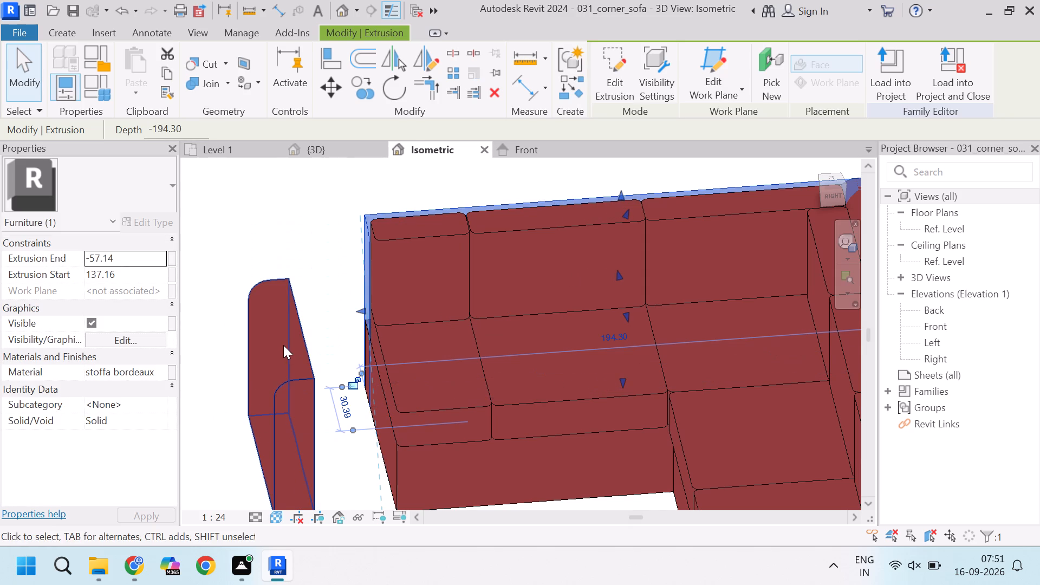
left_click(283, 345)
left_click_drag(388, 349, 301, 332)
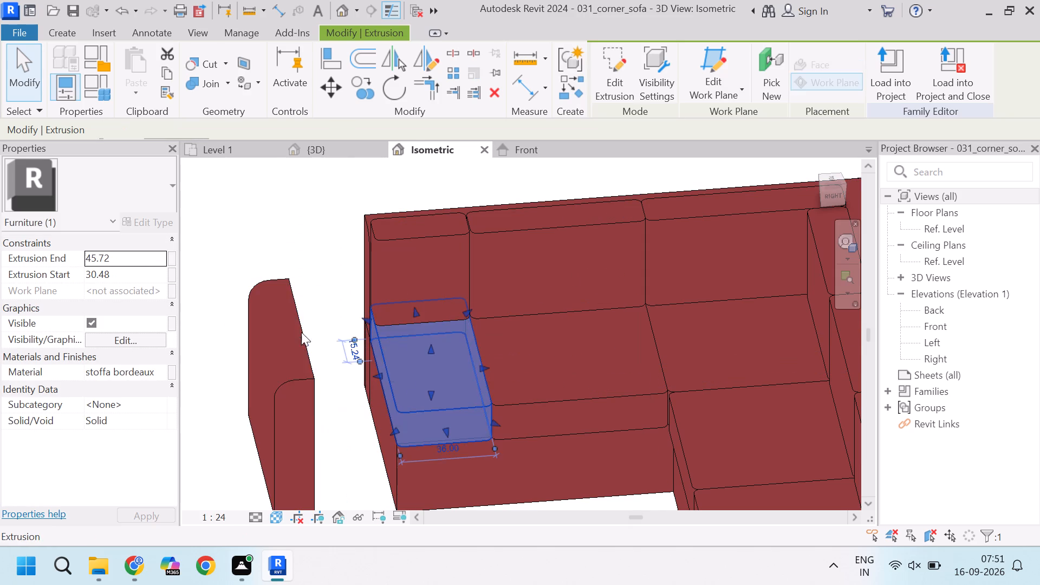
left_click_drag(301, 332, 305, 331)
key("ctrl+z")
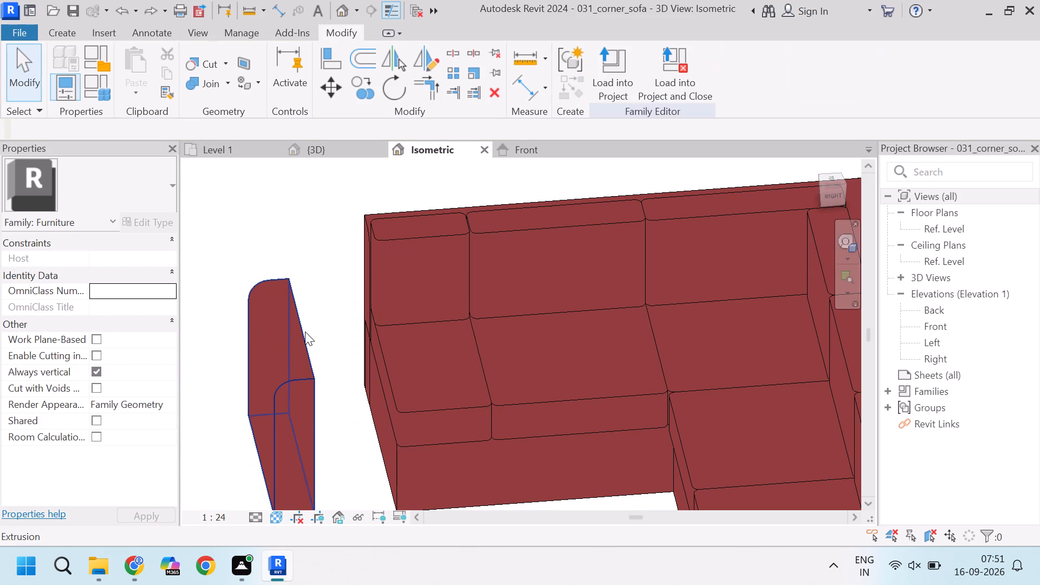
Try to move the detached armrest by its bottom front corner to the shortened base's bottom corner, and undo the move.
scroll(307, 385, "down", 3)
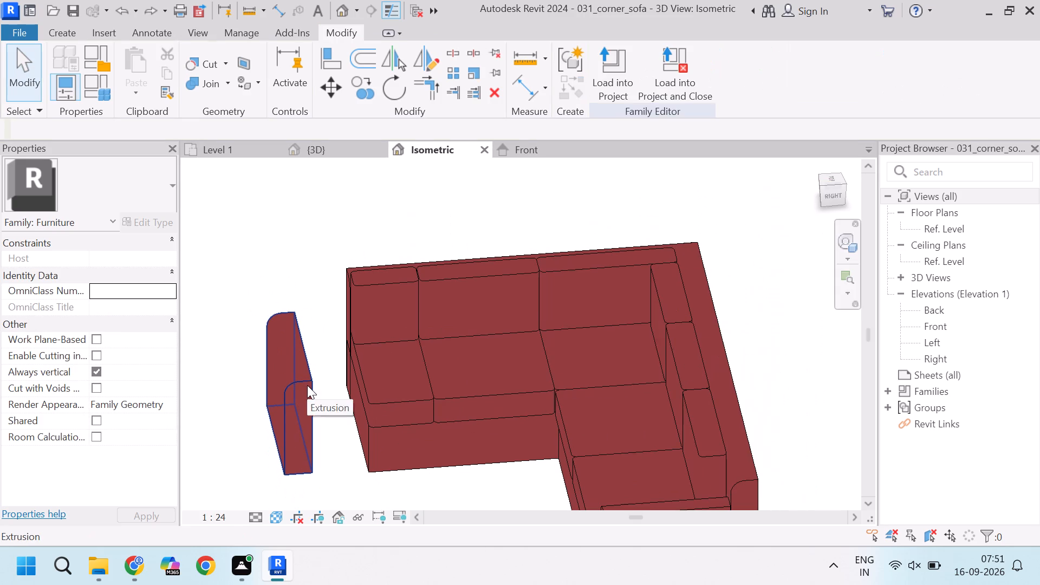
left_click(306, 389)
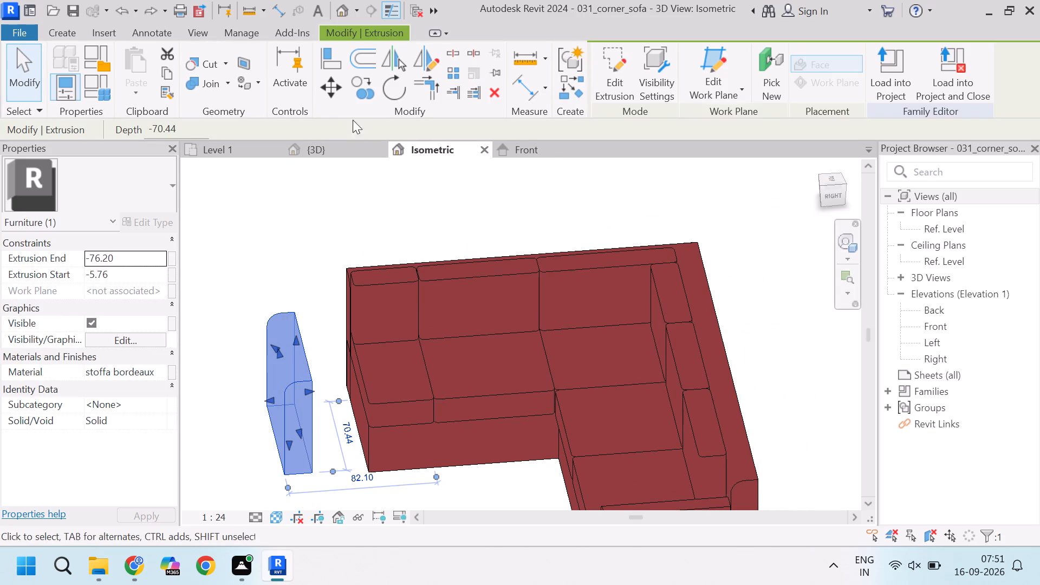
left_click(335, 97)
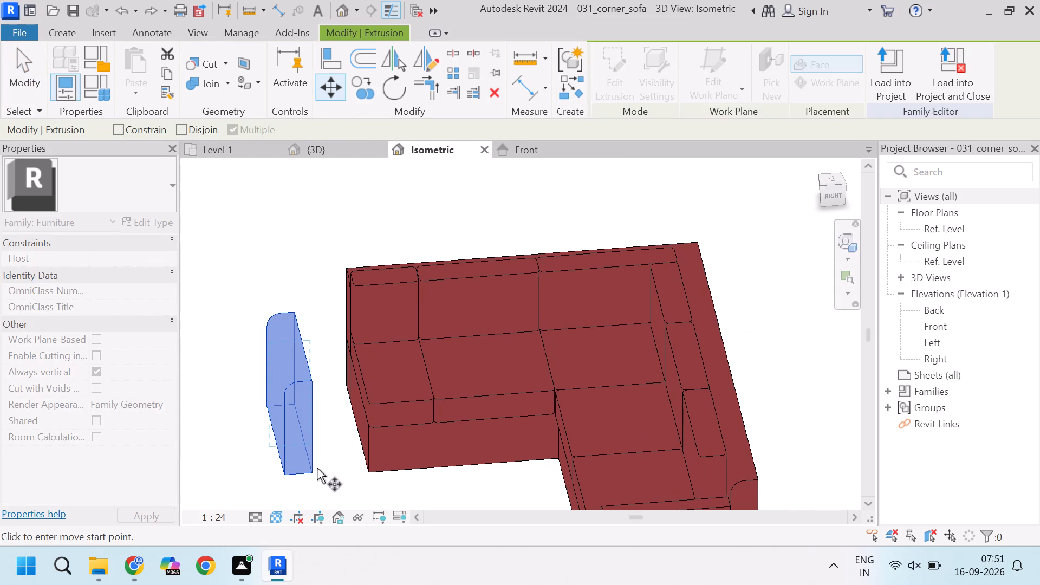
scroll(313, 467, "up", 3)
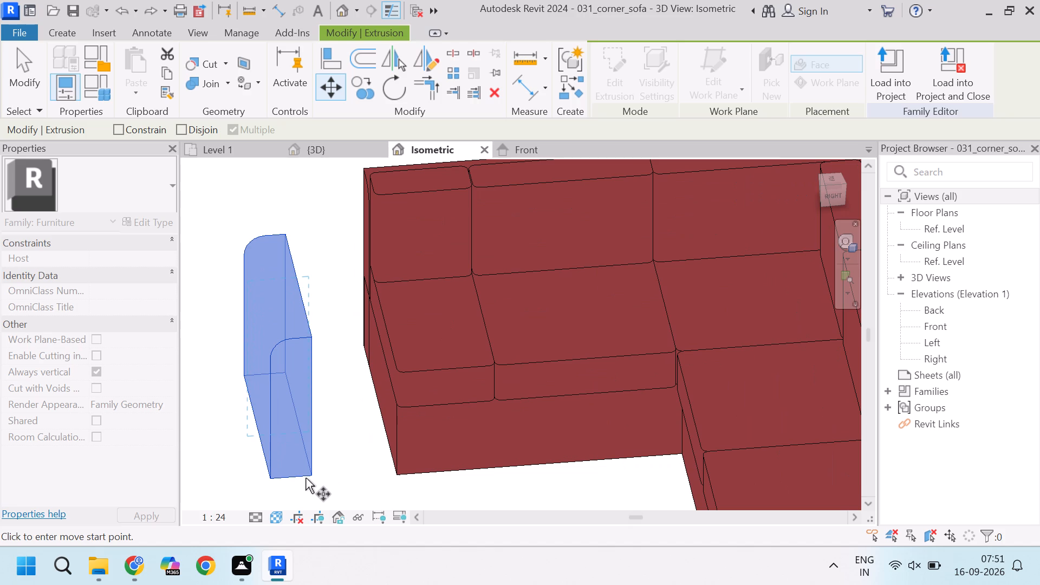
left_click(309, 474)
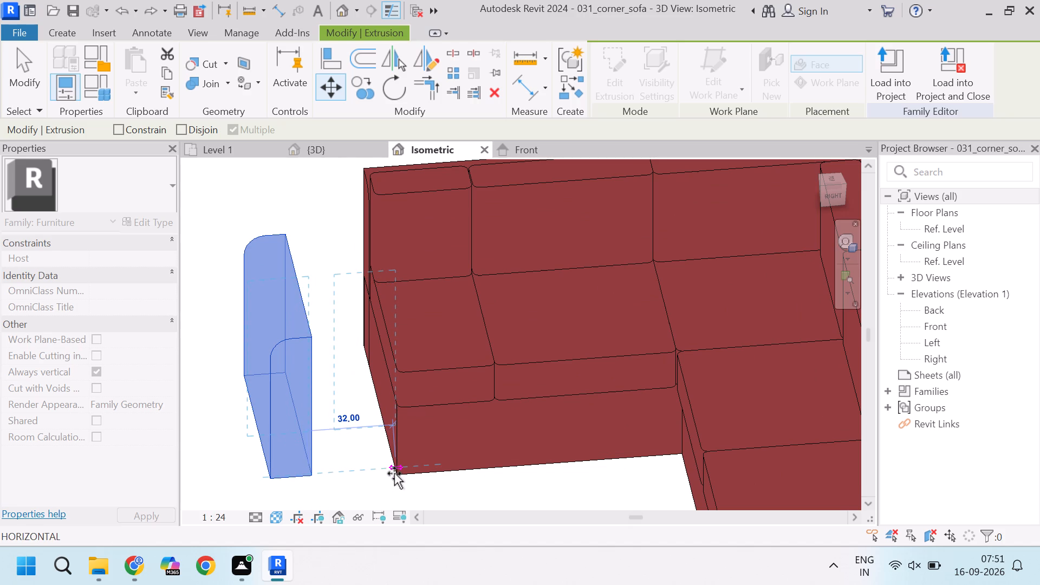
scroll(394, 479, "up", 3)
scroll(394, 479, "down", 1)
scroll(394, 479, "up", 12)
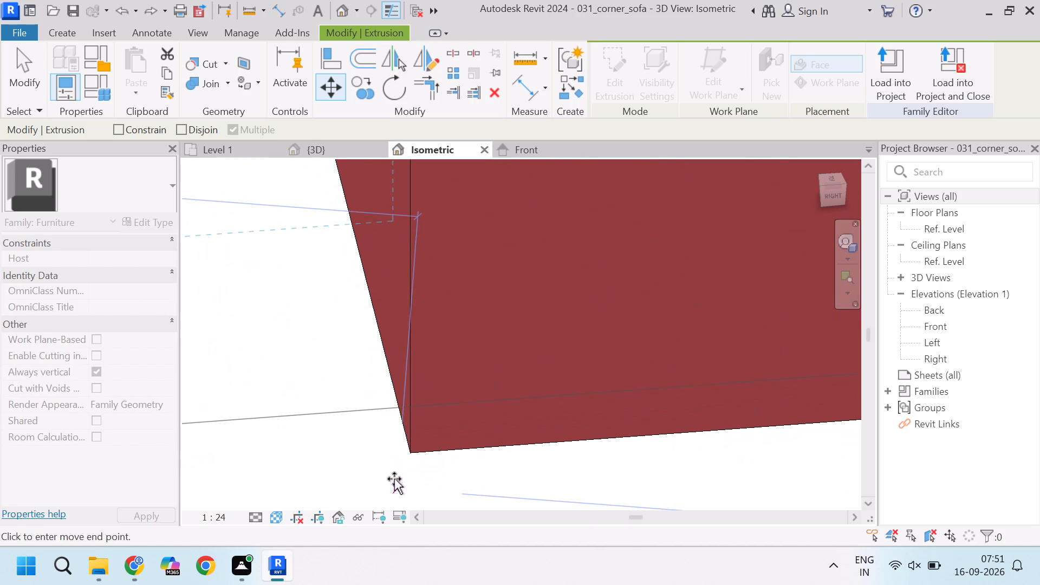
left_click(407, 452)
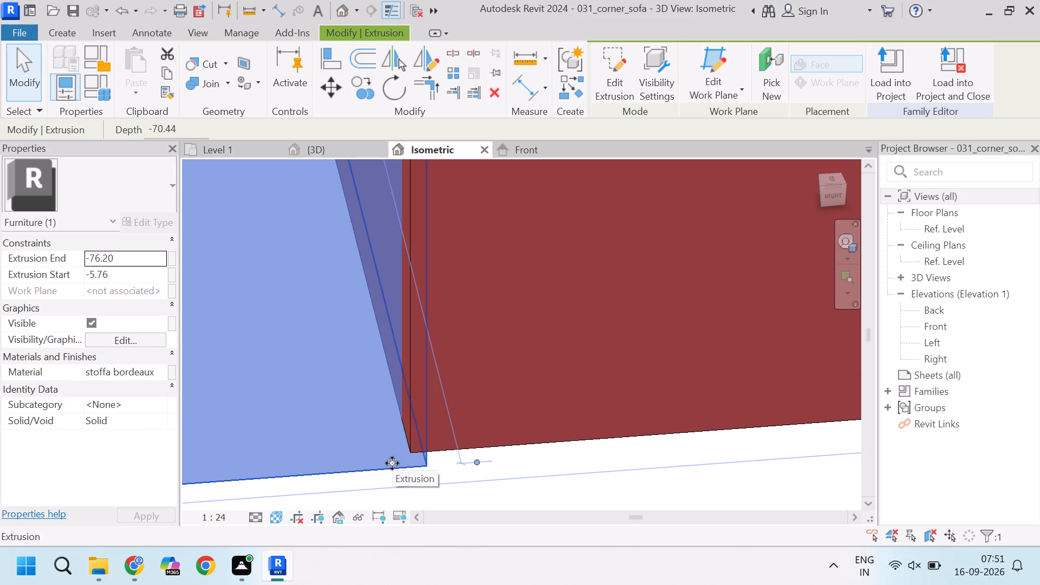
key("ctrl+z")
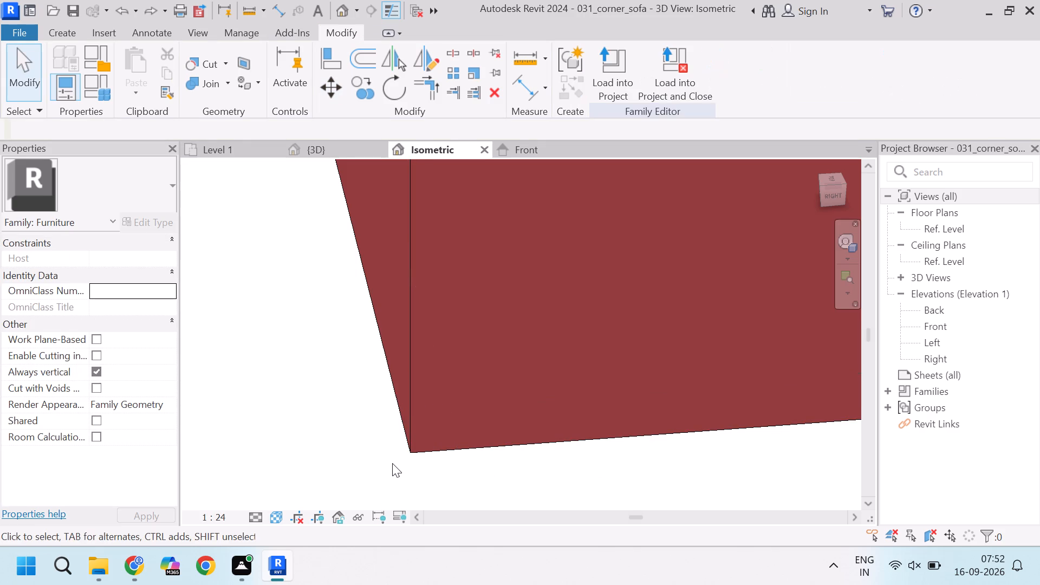
In the Left elevation, move the detached armrest by its bottom inner corner to the shortened base's bottom end corner.
left_click(517, 149)
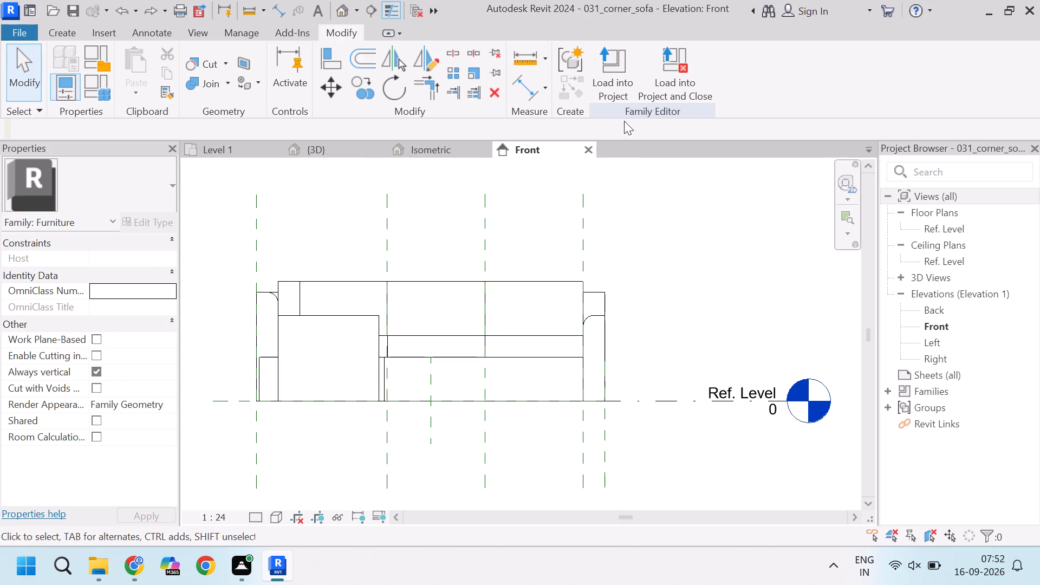
double_click(938, 344)
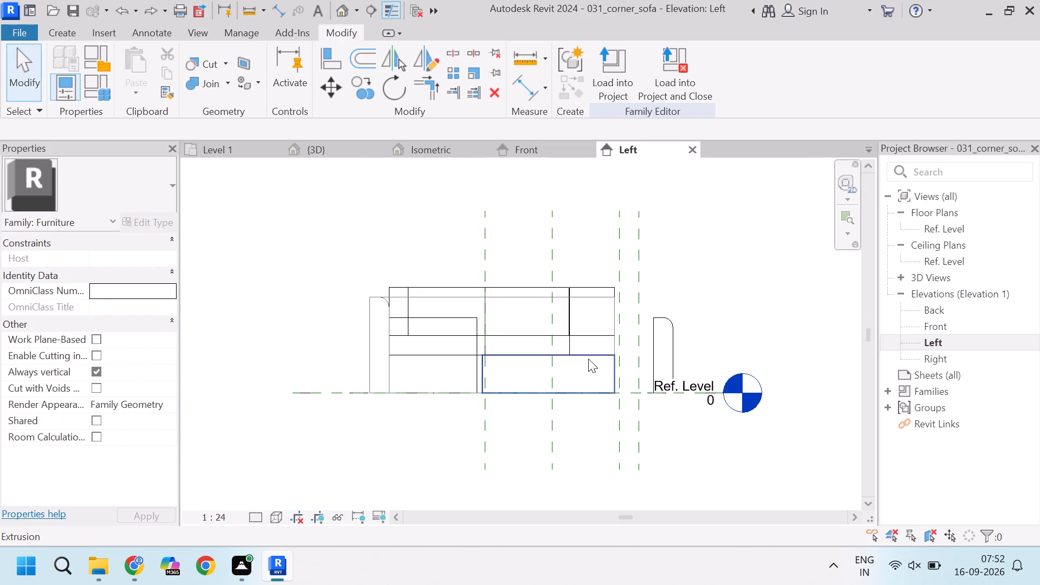
left_click(653, 358)
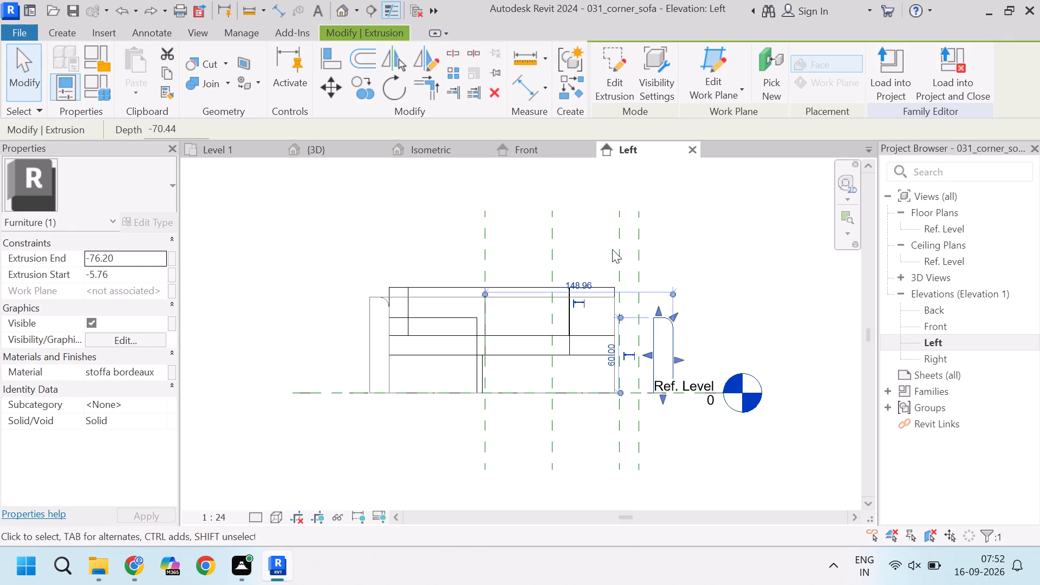
left_click(330, 90)
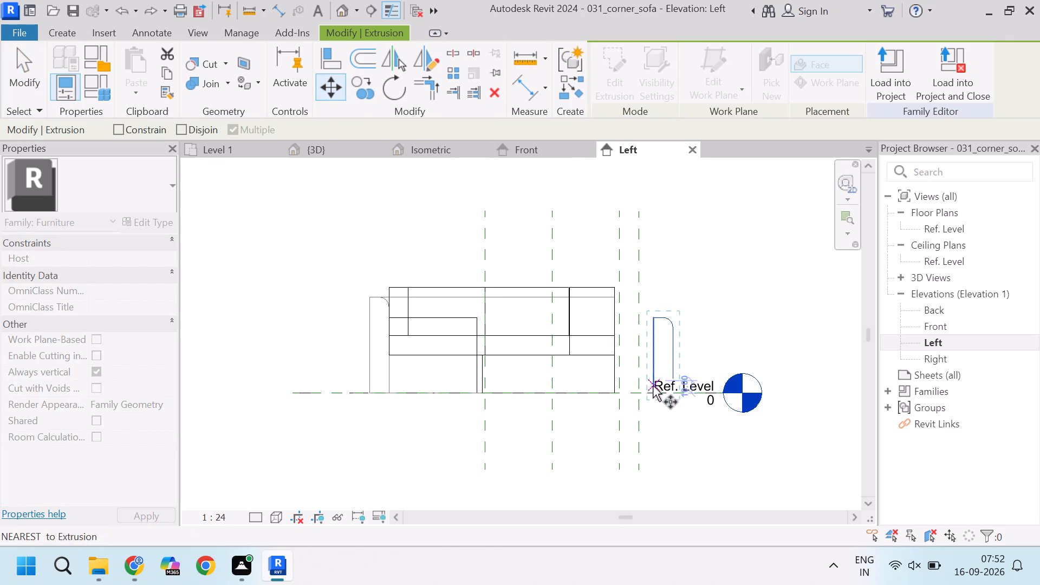
left_click(653, 390)
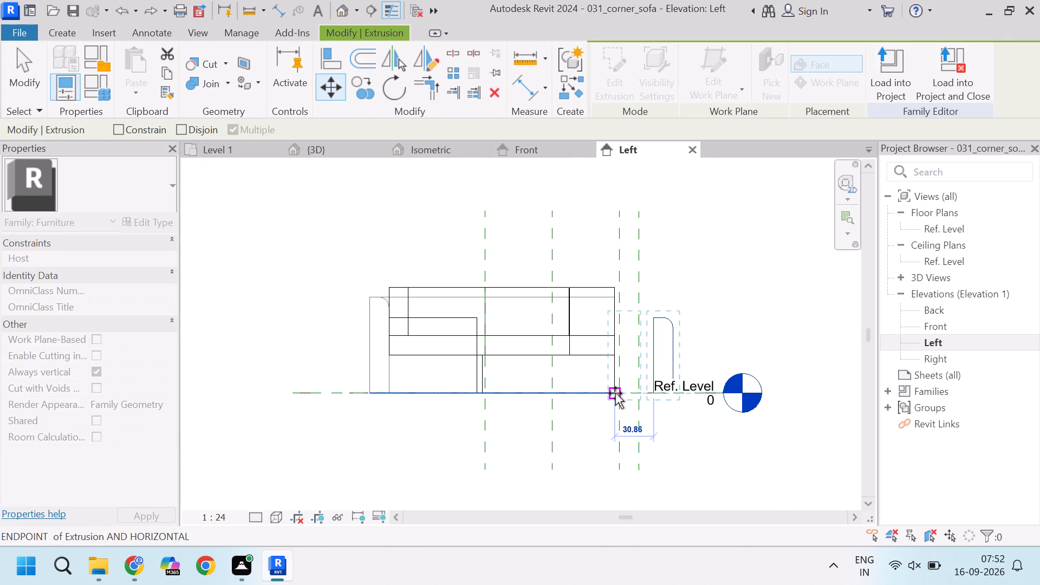
left_click(615, 393)
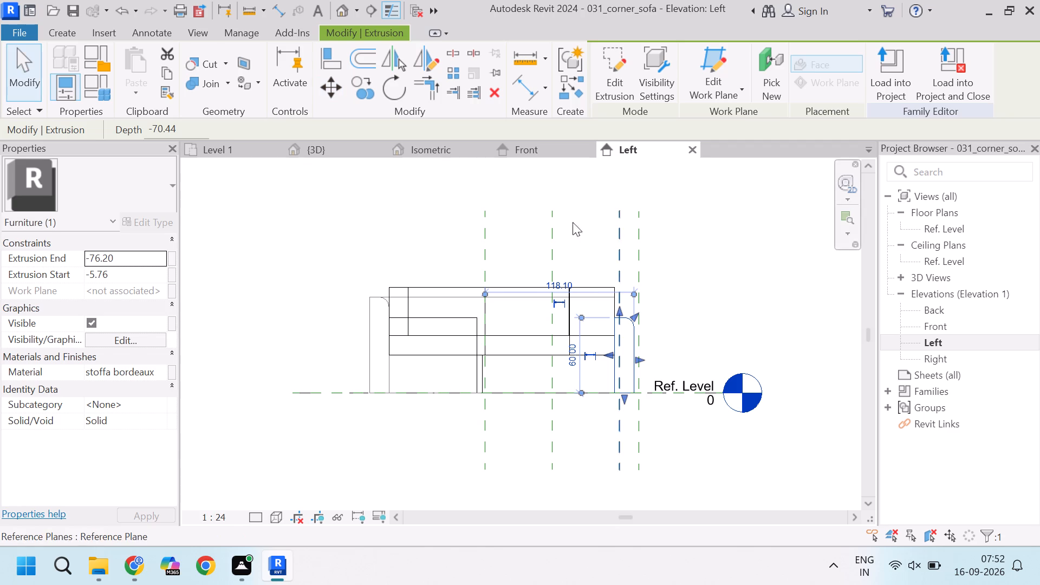
left_click(421, 152)
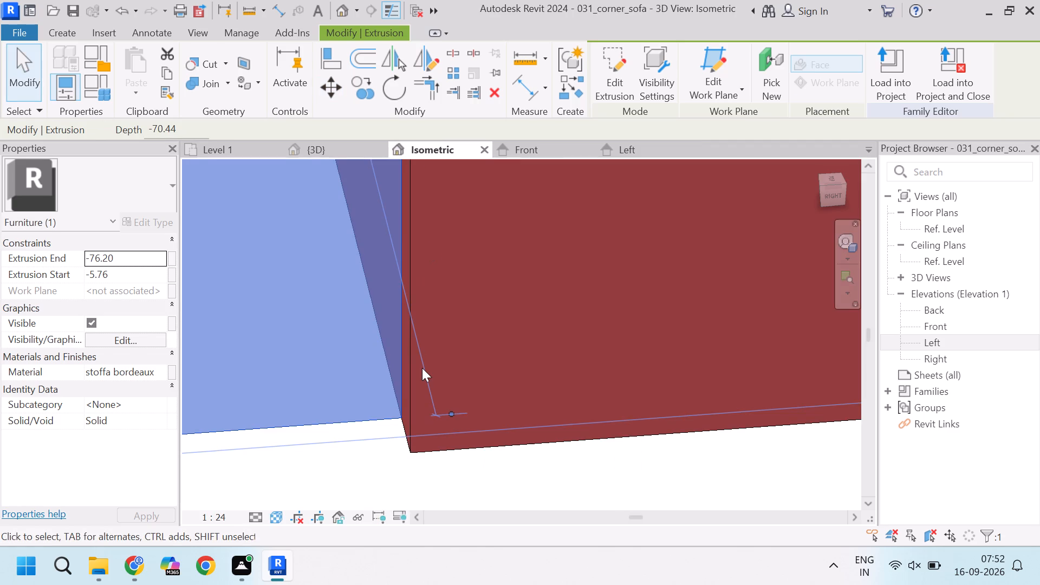
scroll(422, 368, "down", 10)
scroll(422, 368, "up", 2)
scroll(422, 368, "down", 6)
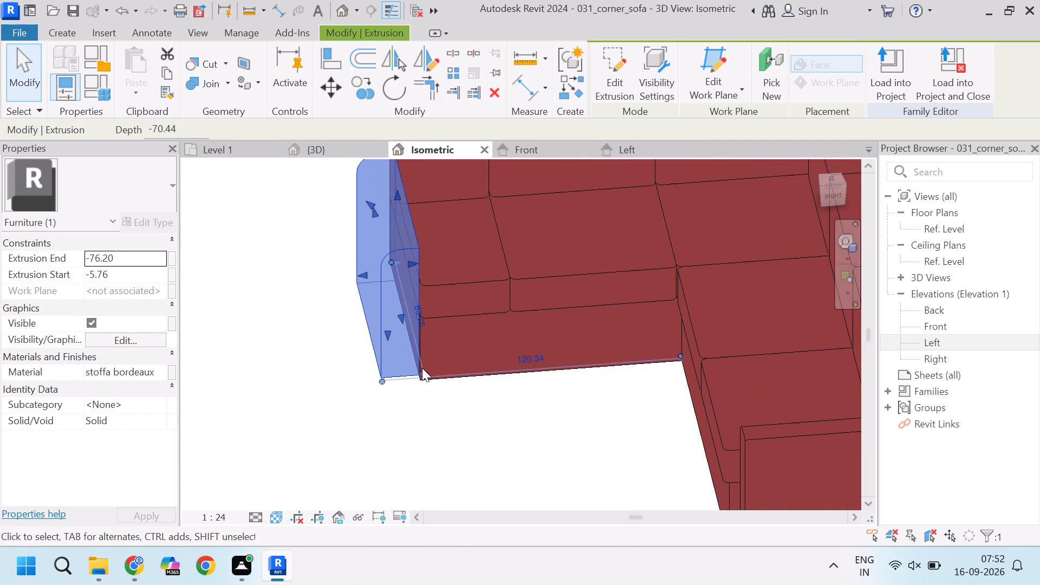
left_click(305, 420)
Examine the shortened corner sofa and the fit of its moved armrest in the family's isometric view.
left_click(862, 237)
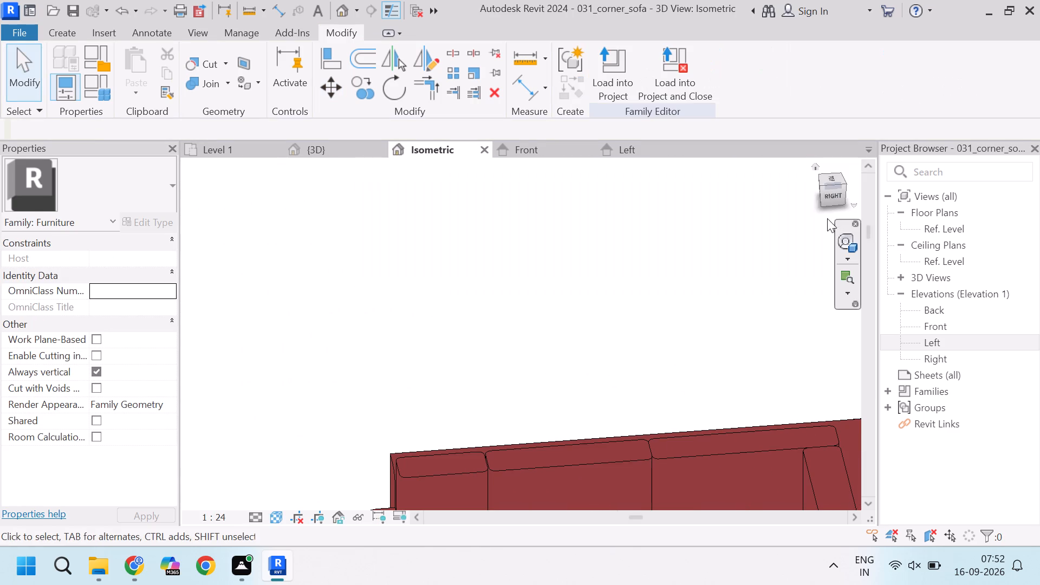
scroll(698, 274, "up", 3)
scroll(698, 274, "down", 4)
scroll(698, 274, "left", 1)
scroll(698, 274, "down", 1)
scroll(698, 274, "left", 1)
scroll(698, 274, "down", 1)
scroll(698, 274, "left", 1)
scroll(698, 274, "down", 1)
scroll(698, 274, "left", 1)
scroll(698, 274, "down", 1)
scroll(698, 274, "left", 1)
scroll(698, 274, "down", 1)
scroll(698, 274, "left", 1)
scroll(698, 274, "down", 1)
scroll(698, 274, "left", 1)
scroll(698, 274, "down", 1)
scroll(698, 274, "left", 1)
scroll(698, 274, "down", 1)
scroll(698, 274, "left", 1)
scroll(698, 274, "down", 1)
scroll(698, 274, "left", 1)
scroll(698, 274, "down", 1)
scroll(698, 274, "left", 1)
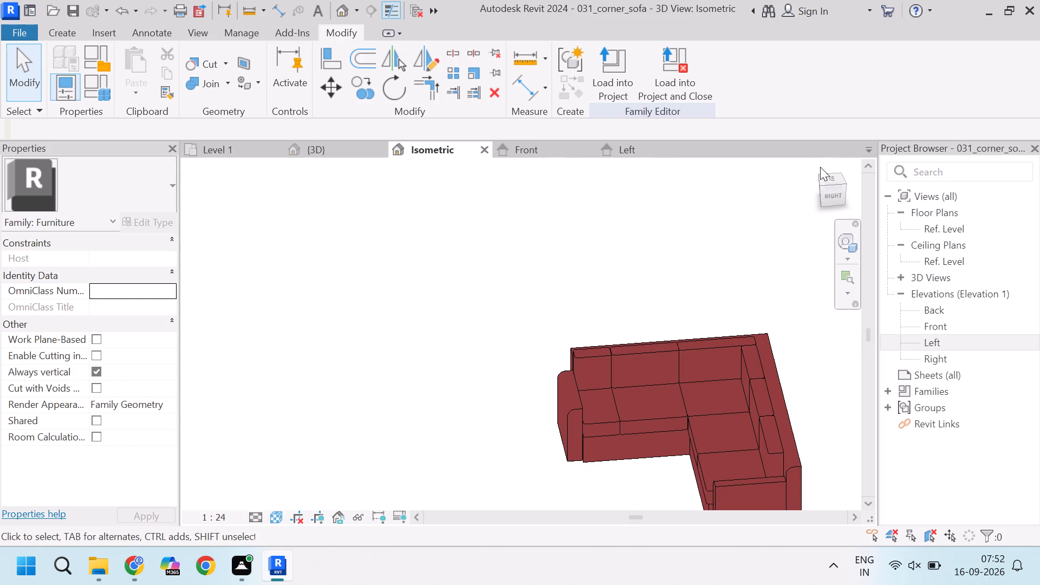
left_click_drag(838, 203, 205, 197)
scroll(596, 275, "up", 5)
scroll(596, 275, "down", 11)
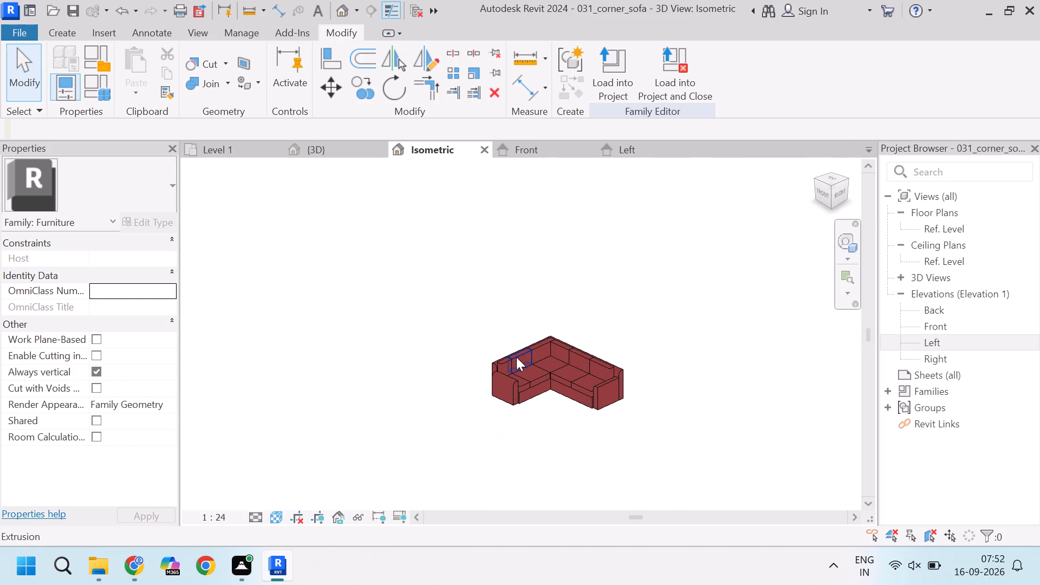
scroll(516, 357, "up", 4)
scroll(516, 357, "down", 1)
scroll(516, 357, "up", 8)
scroll(516, 357, "down", 3)
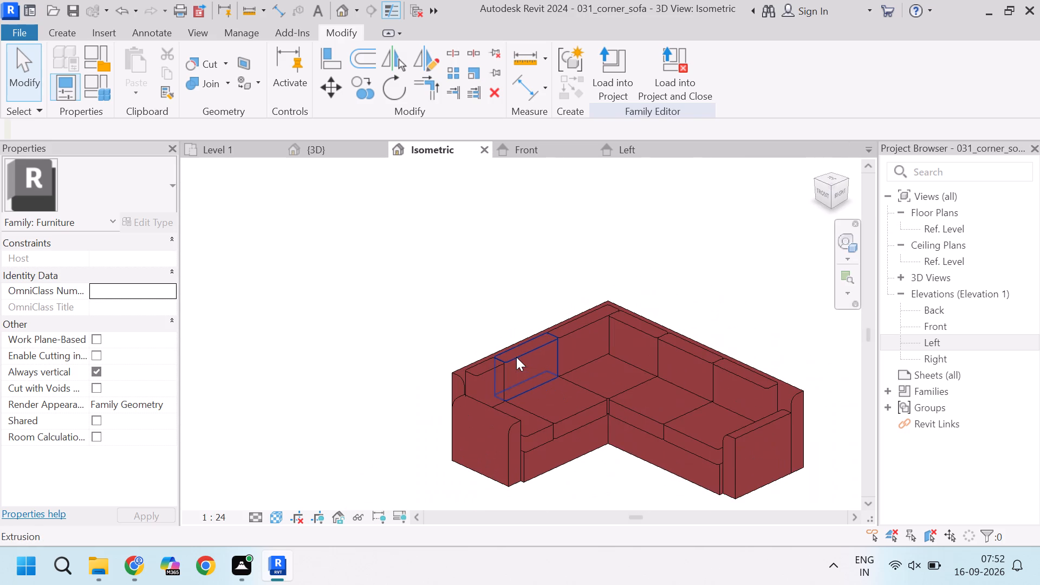
scroll(528, 468, "up", 2)
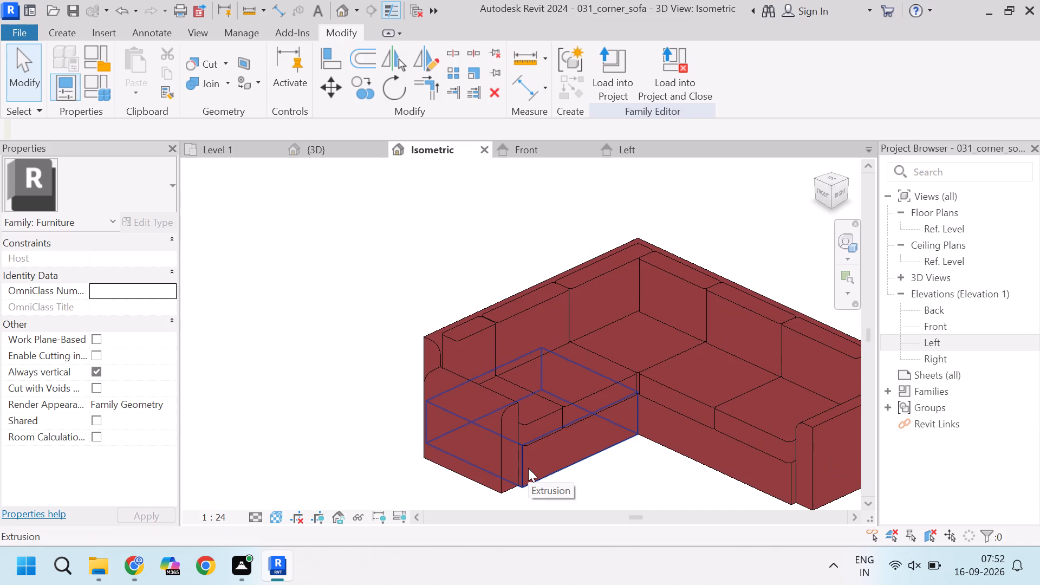
scroll(528, 468, "down", 1)
Load the edited 031_corner_sofa family into Project3, overwriting the existing version.
left_click(608, 80)
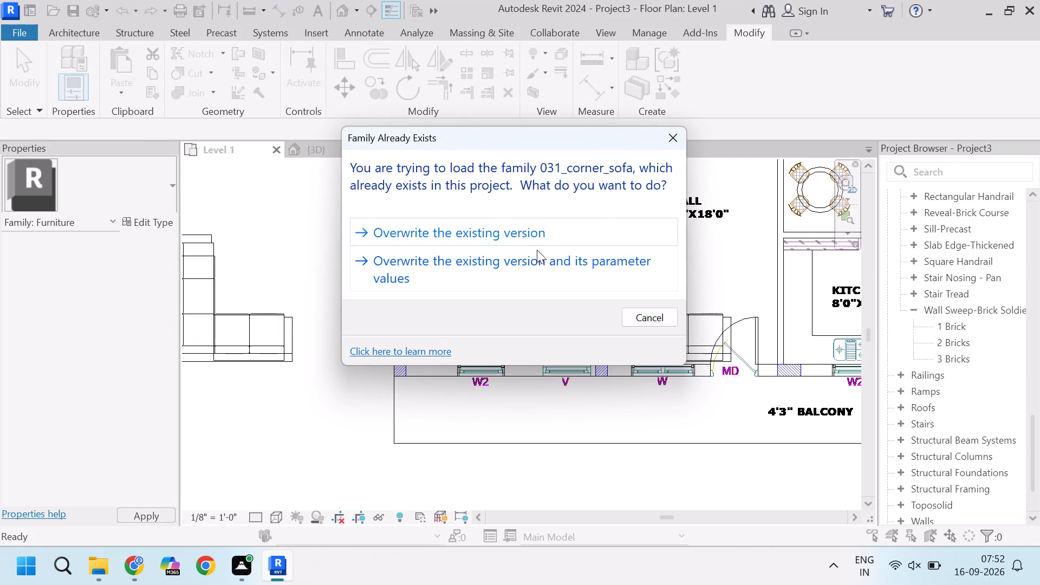
left_click(534, 233)
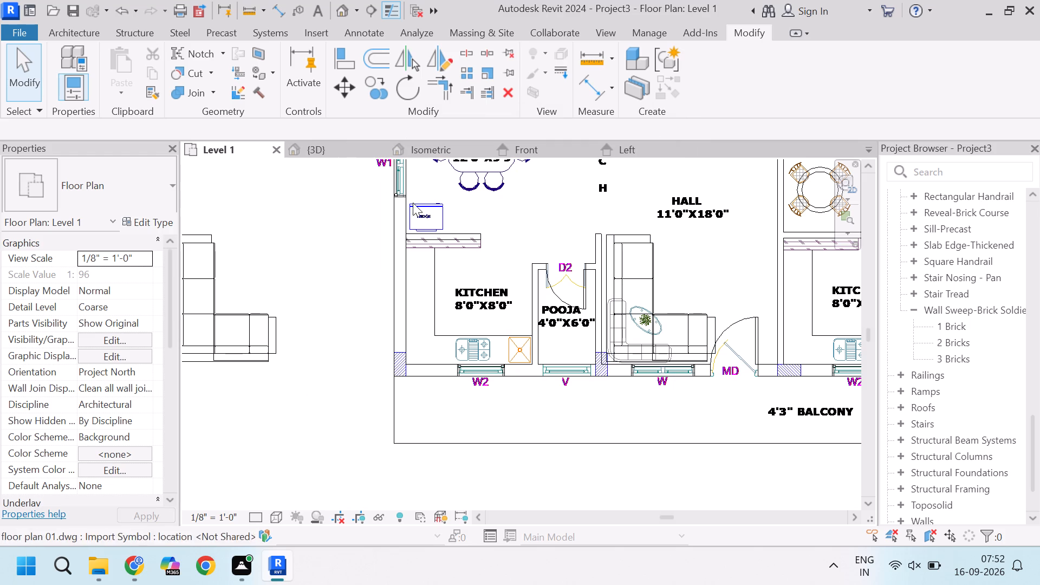
Examine the reloaded corner sofa in the project's 3D view, especially its armrest end beside the hall door.
left_click(322, 149)
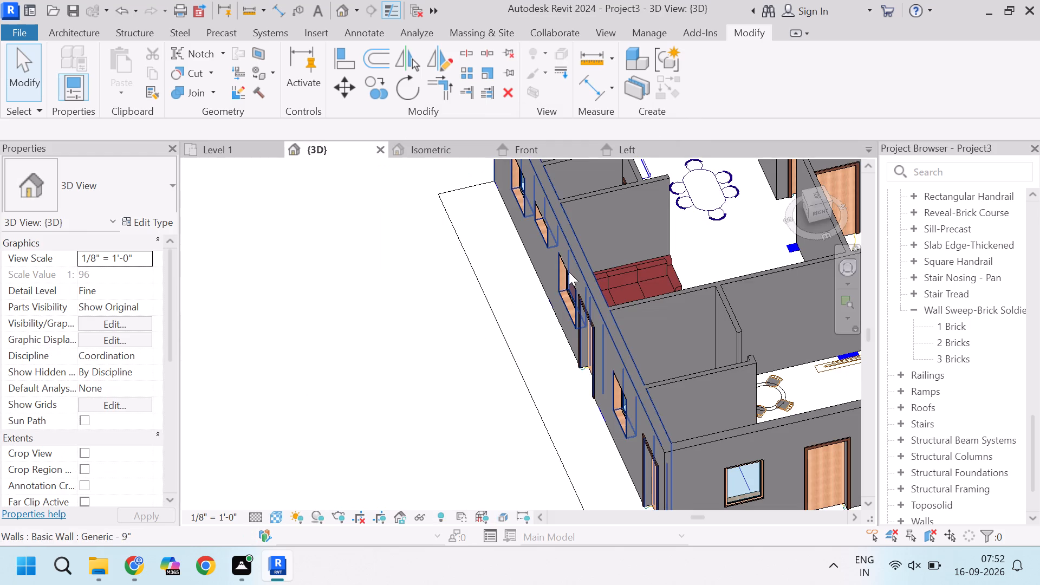
left_click_drag(818, 212, 713, 237)
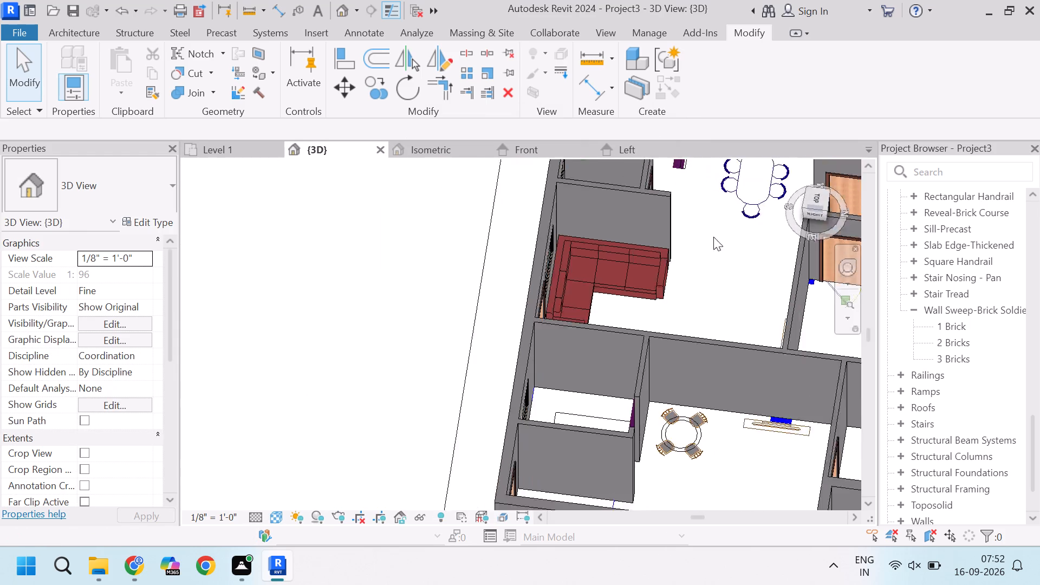
left_click_drag(713, 237, 663, 238)
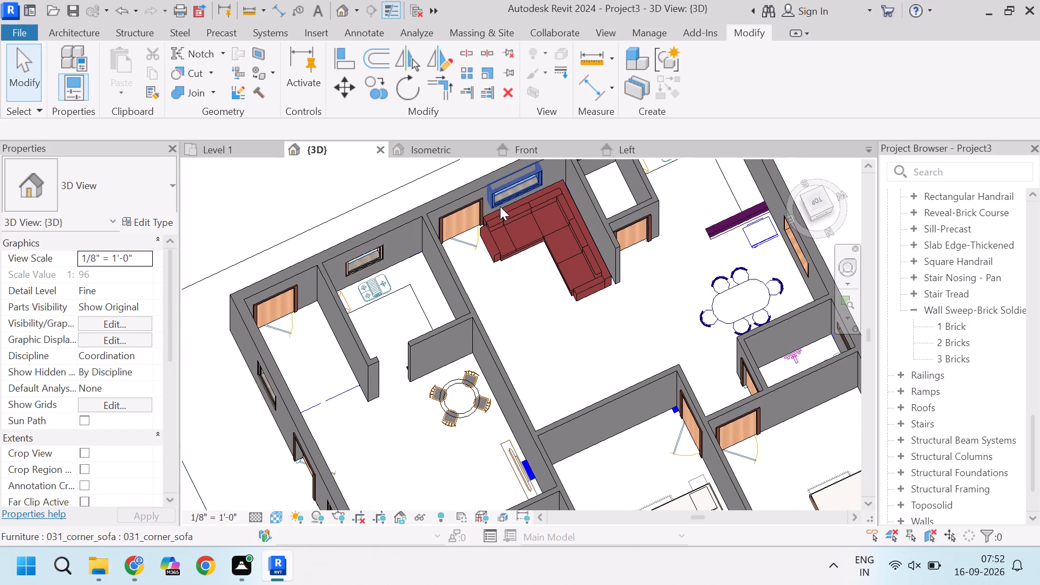
scroll(474, 206, "up", 5)
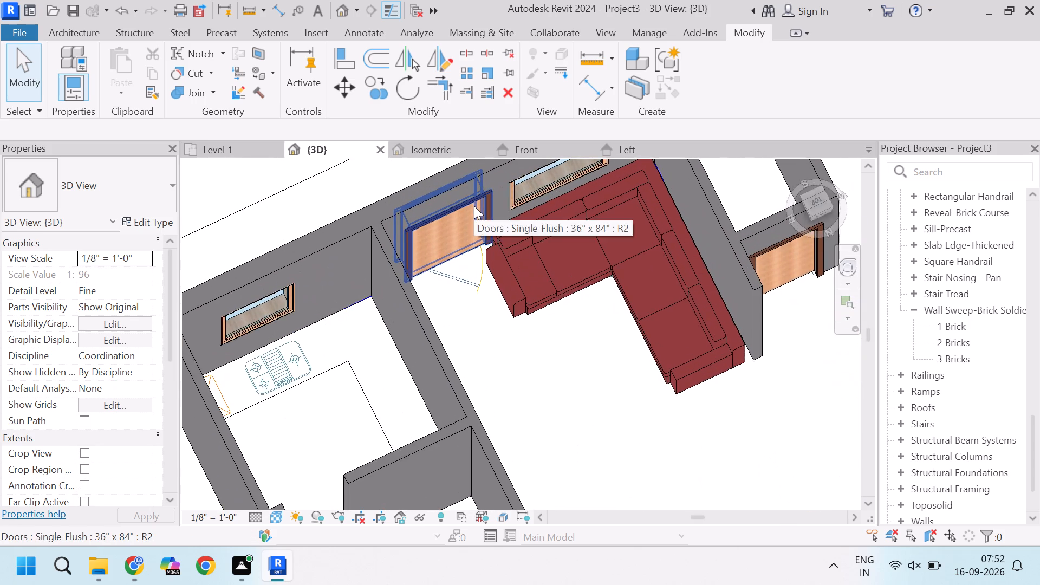
scroll(474, 206, "up", 4)
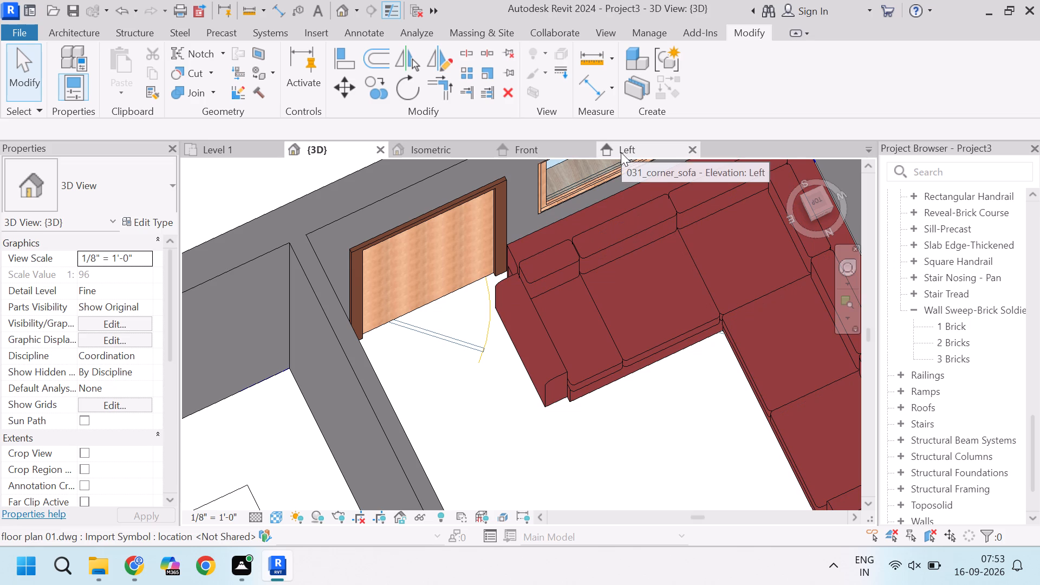
In the sofa family's Left elevation, move the long arm's armrest inward by its width so its outer face meets the base's end.
left_click(544, 148)
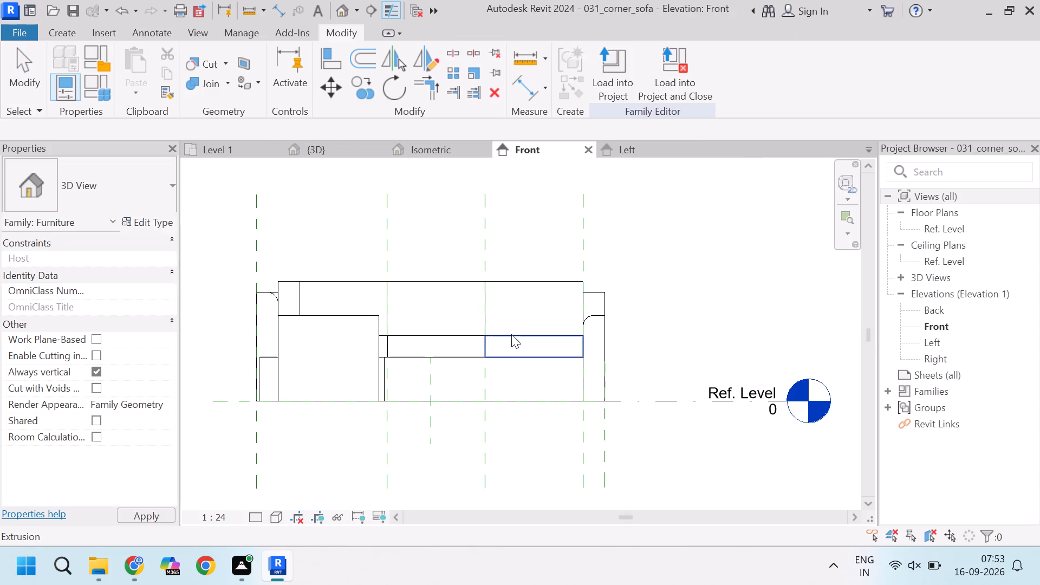
left_click(449, 144)
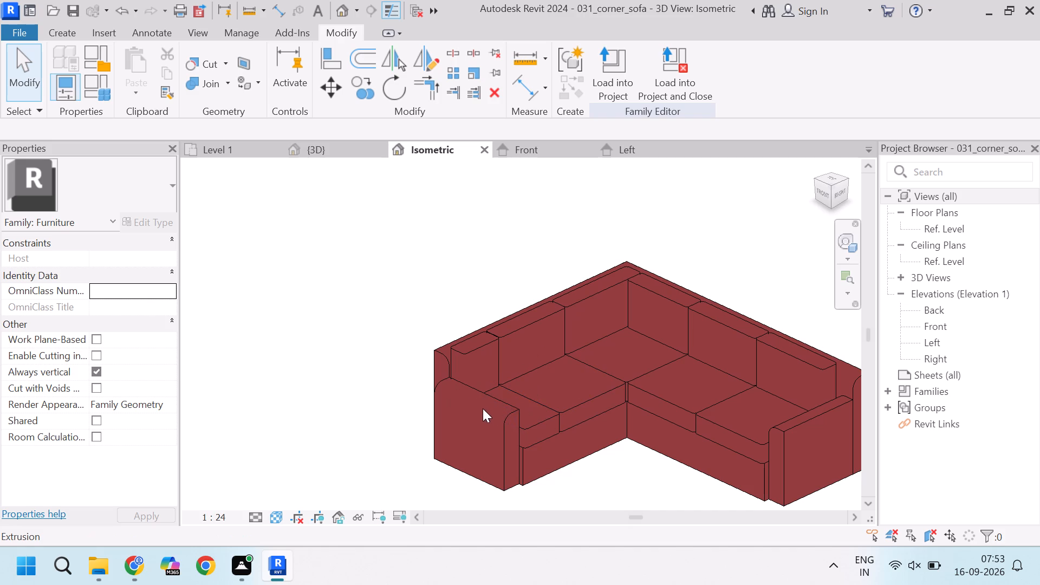
scroll(460, 367, "down", 5)
scroll(460, 367, "up", 2)
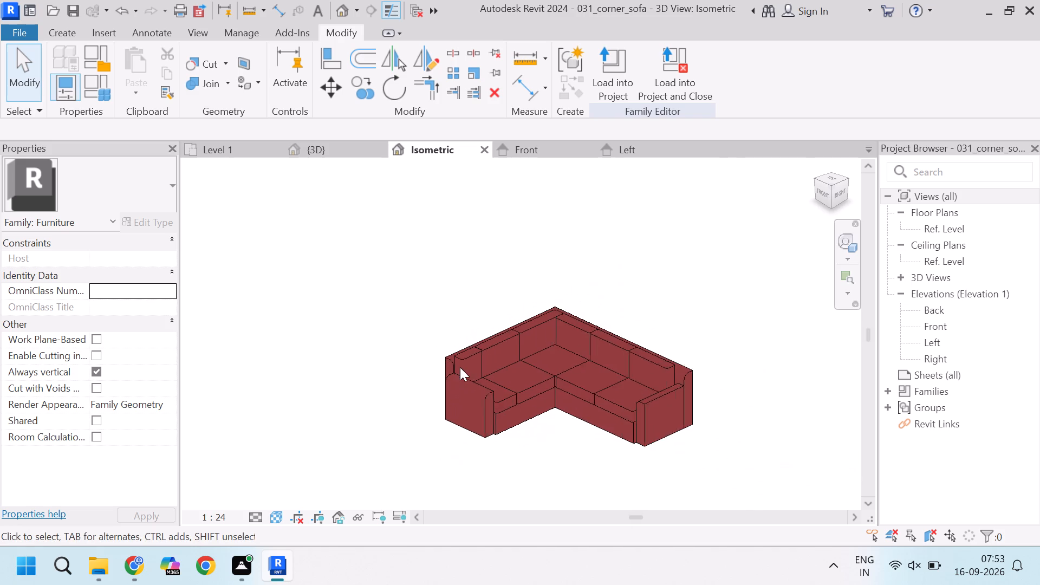
scroll(460, 367, "up", 11)
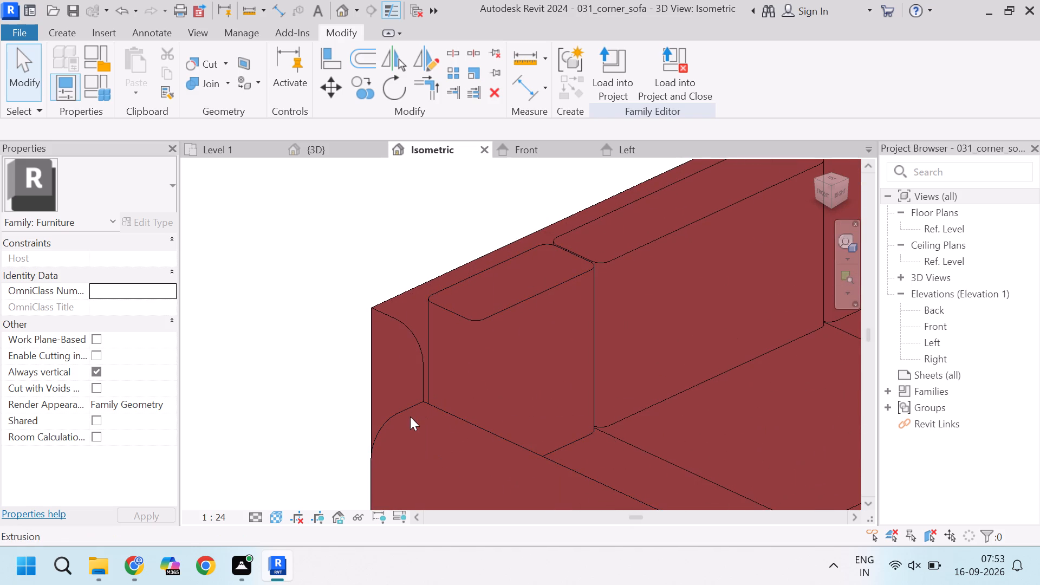
left_click(633, 151)
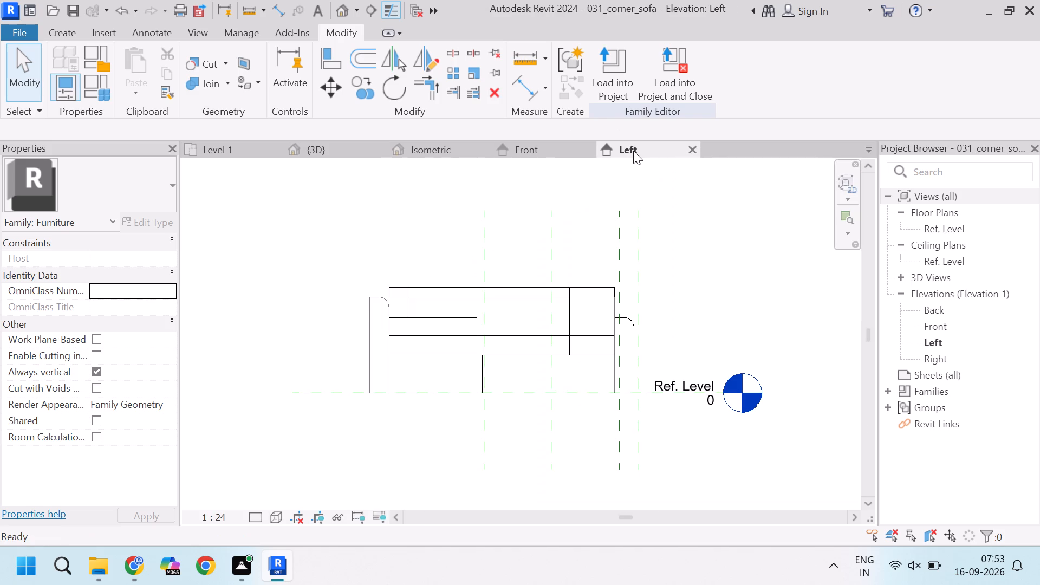
left_click(512, 153)
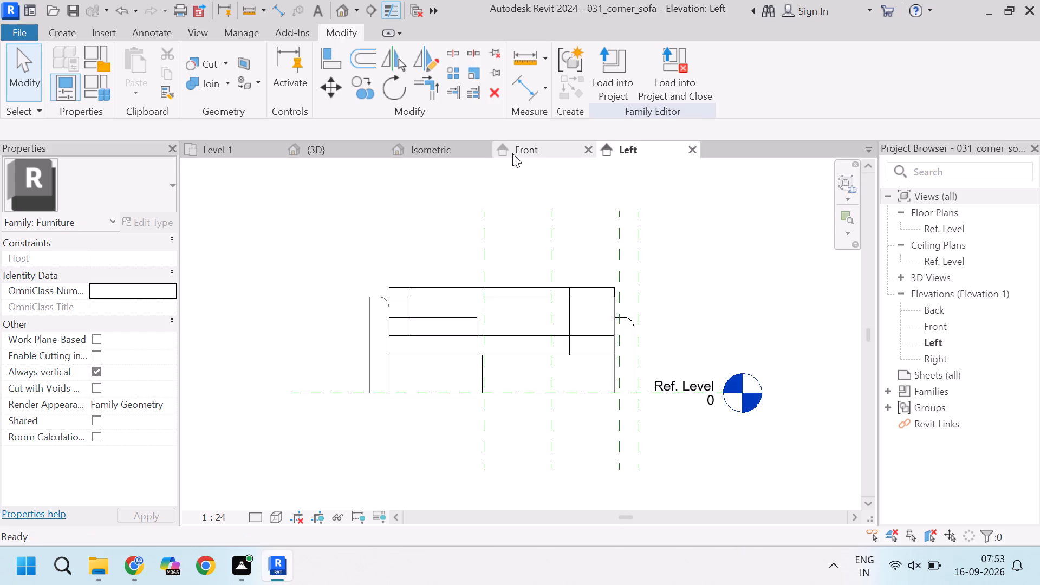
left_click(461, 152)
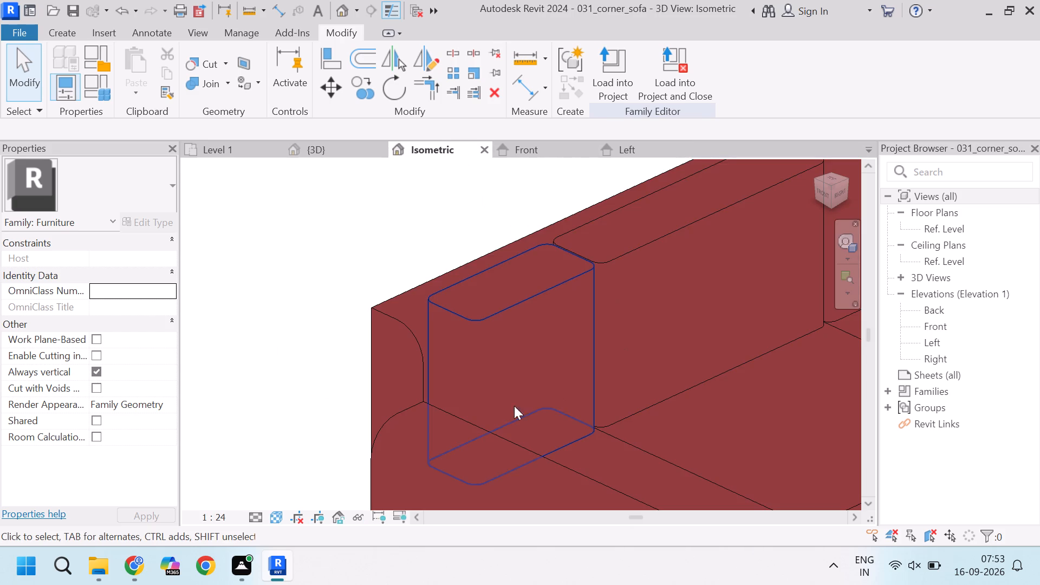
left_click(493, 435)
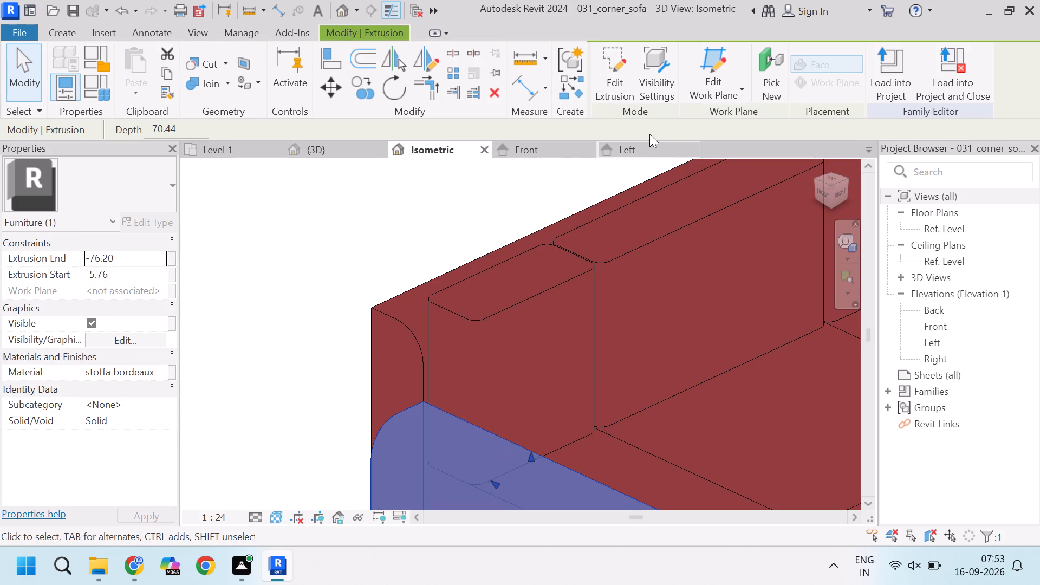
left_click(645, 153)
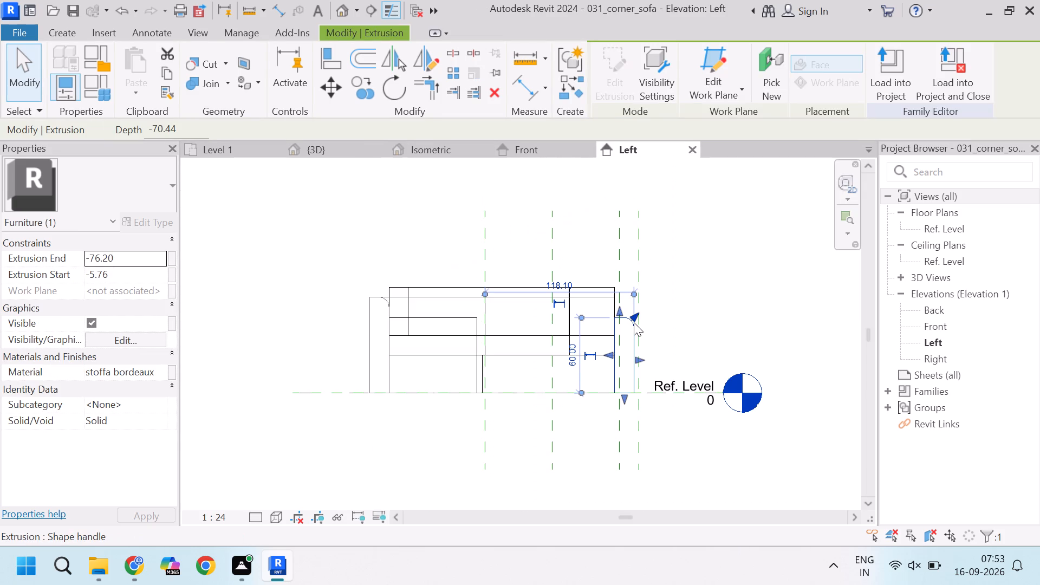
scroll(634, 322, "down", 1)
scroll(634, 322, "up", 3)
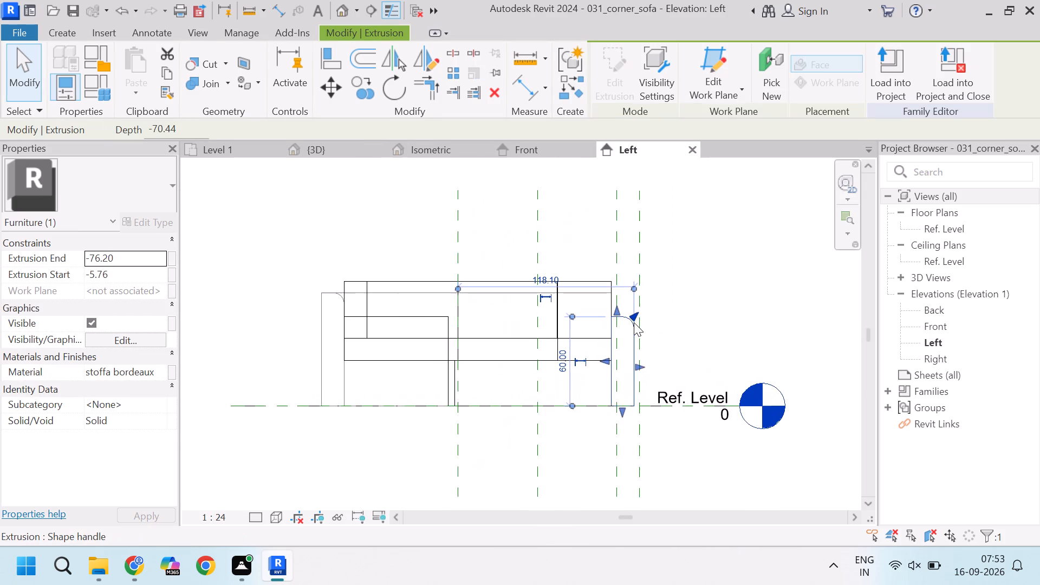
scroll(629, 405, "down", 2)
scroll(629, 405, "up", 7)
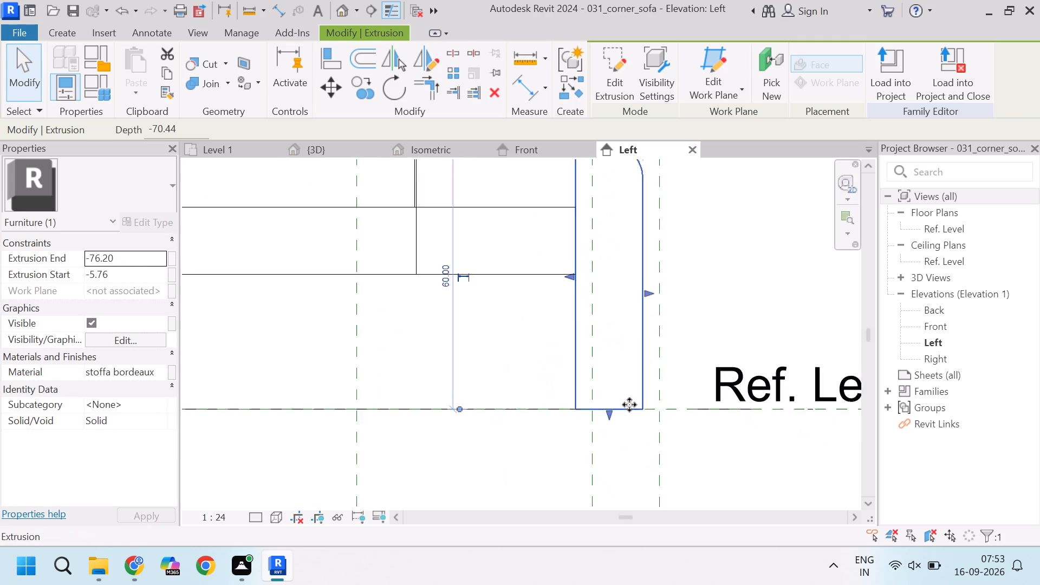
scroll(629, 405, "up", 5)
type("MV")
left_click(647, 407)
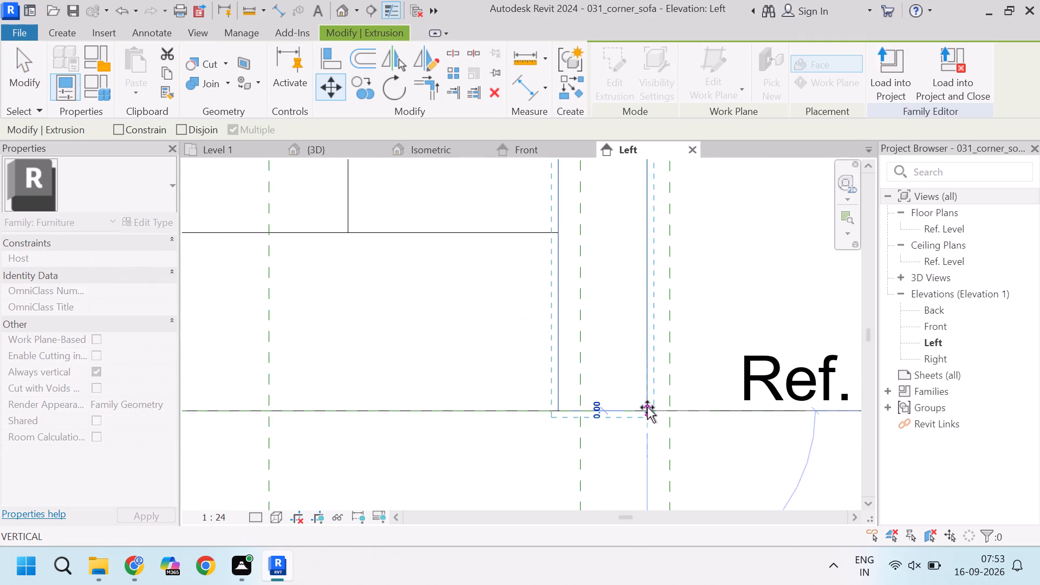
left_click(560, 412)
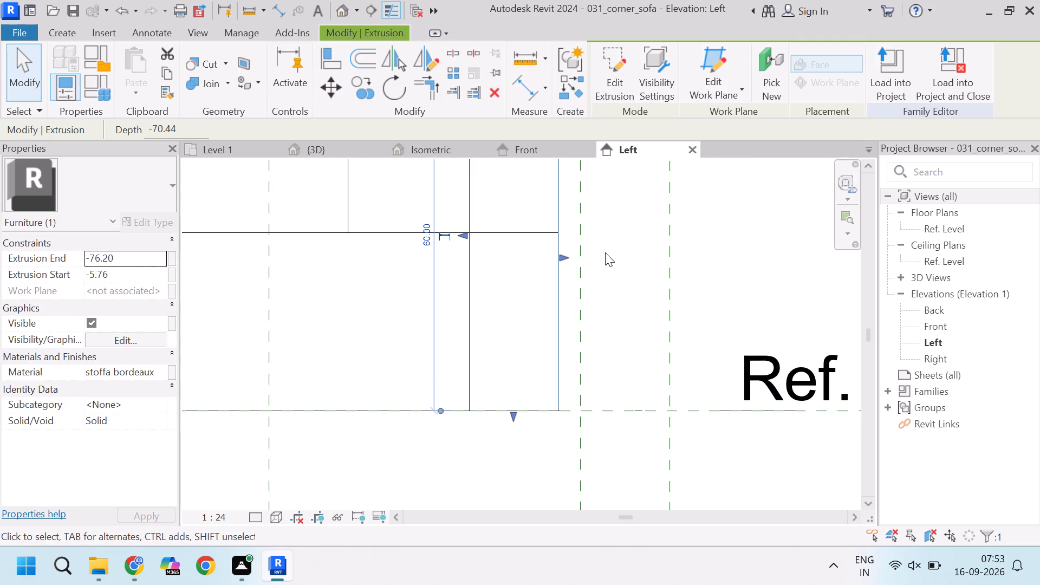
left_click(736, 270)
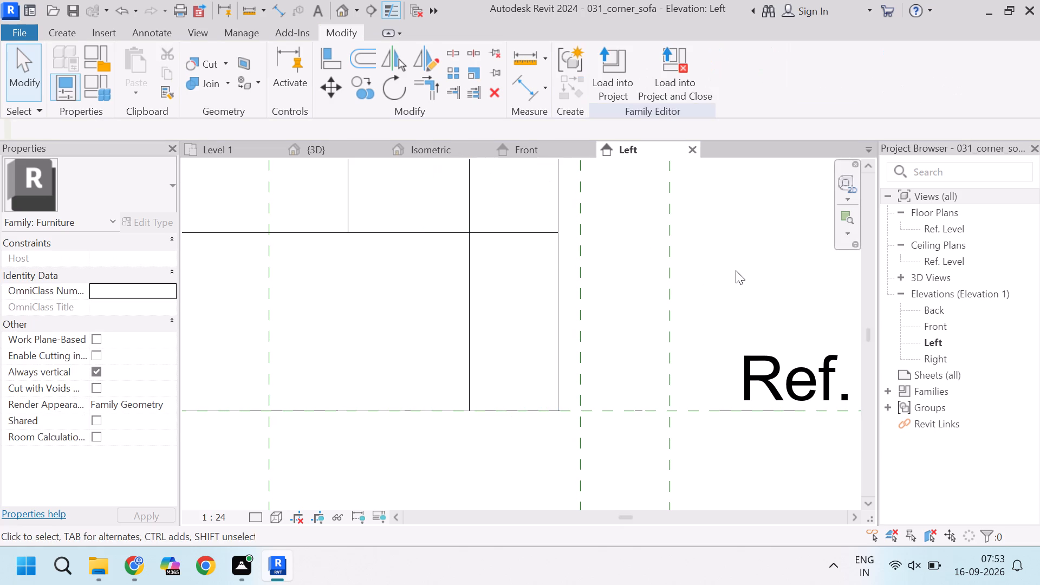
left_click(433, 154)
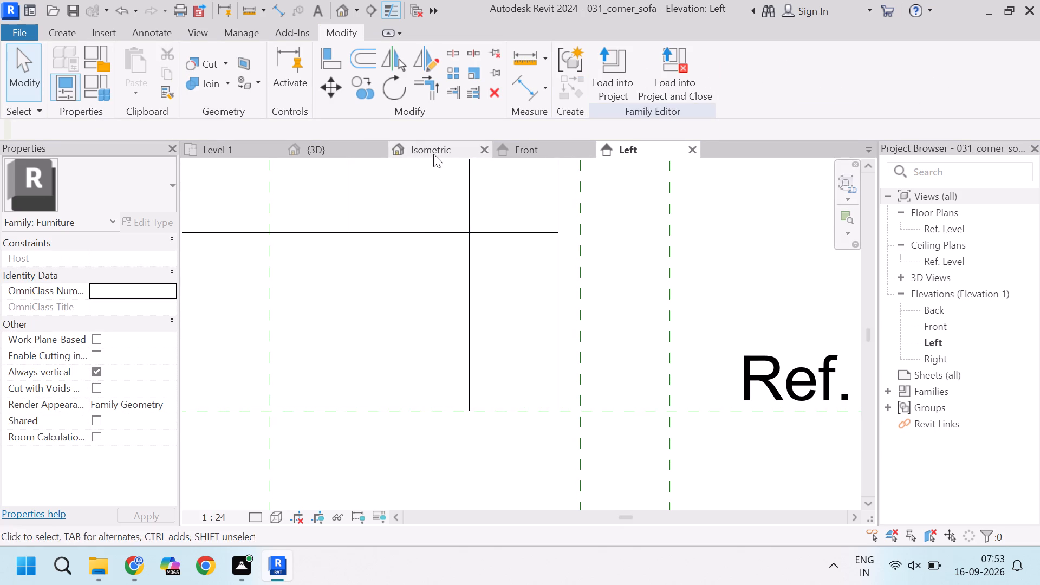
Delete the narrow back cushion at the long arm's armrest end in the sofa family's isometric view.
scroll(545, 351, "down", 2)
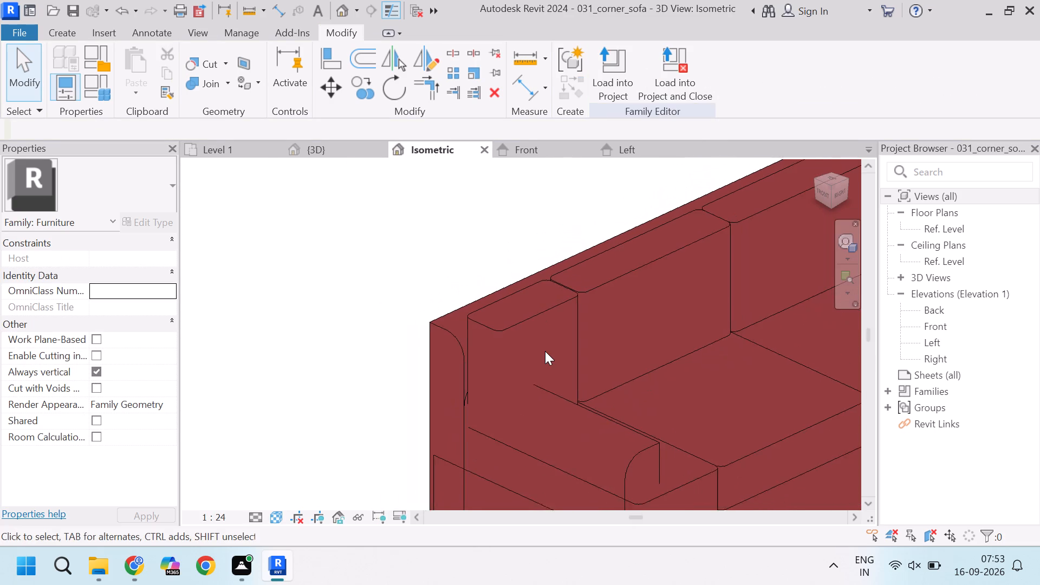
scroll(545, 351, "down", 4)
scroll(545, 351, "up", 2)
scroll(545, 351, "down", 3)
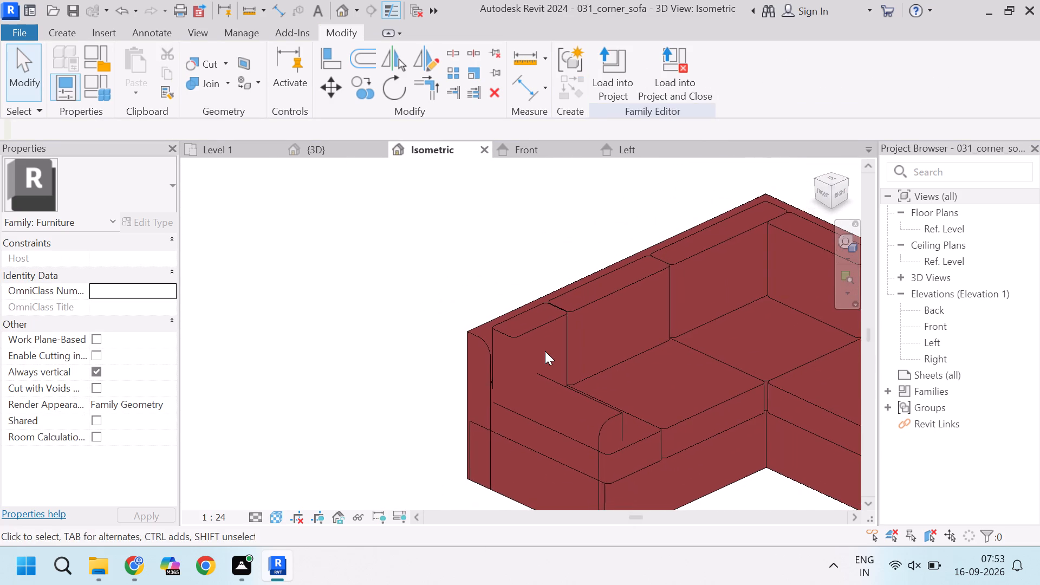
scroll(545, 351, "down", 1)
scroll(545, 351, "up", 1)
scroll(545, 351, "down", 1)
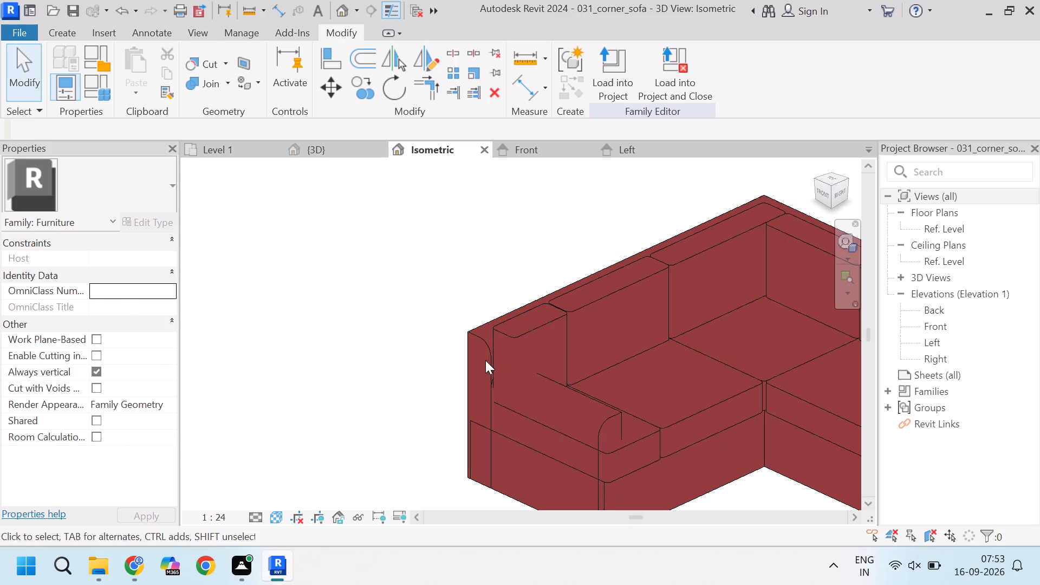
left_click(534, 336)
key("Delete")
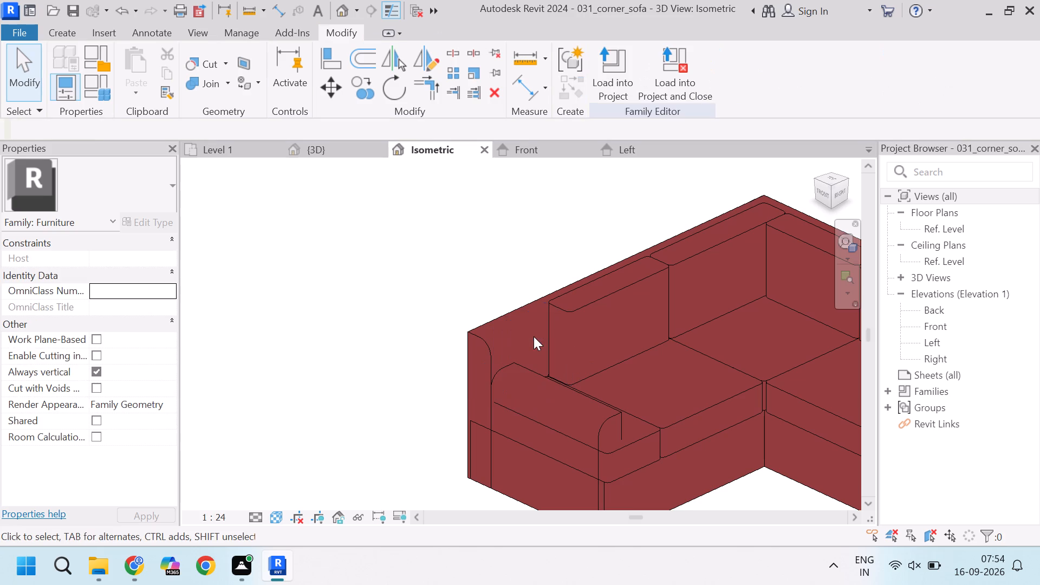
Shorten the backrest extrusion to the armrest's inner face, giving an Extrusion End of -41.90.
left_click(484, 347)
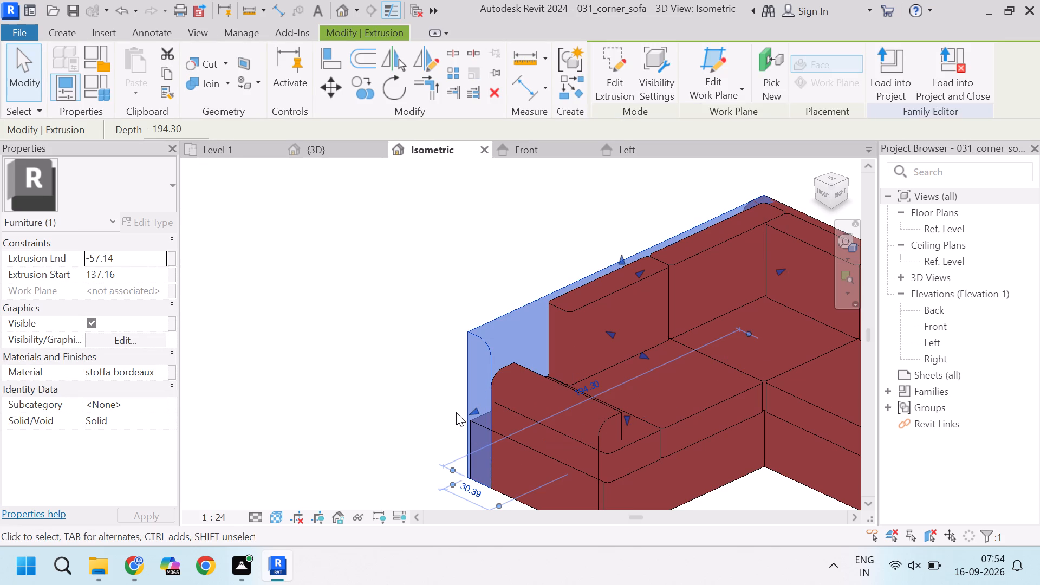
left_click_drag(474, 412, 496, 384)
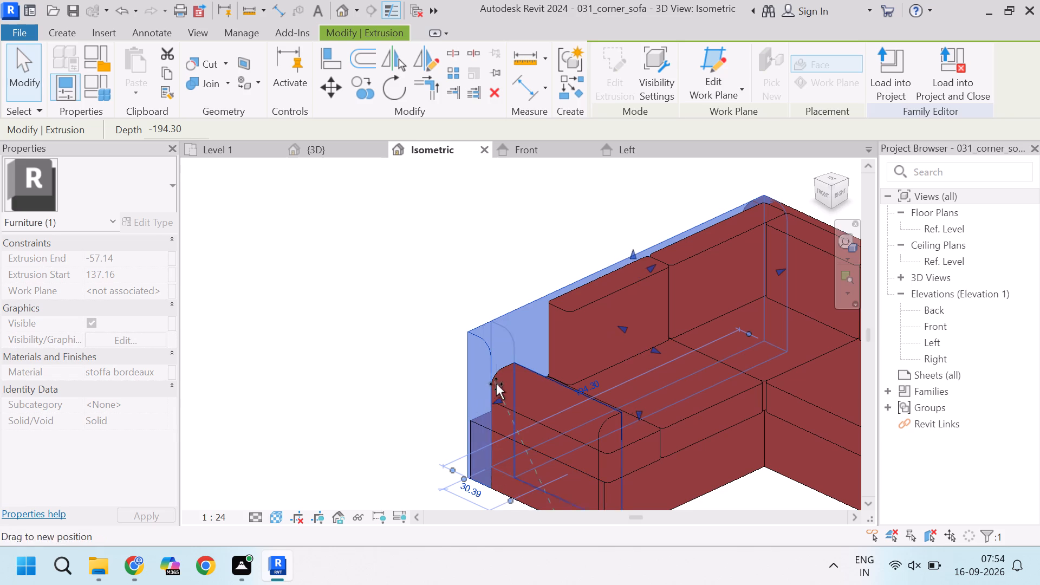
left_click_drag(496, 384, 508, 365)
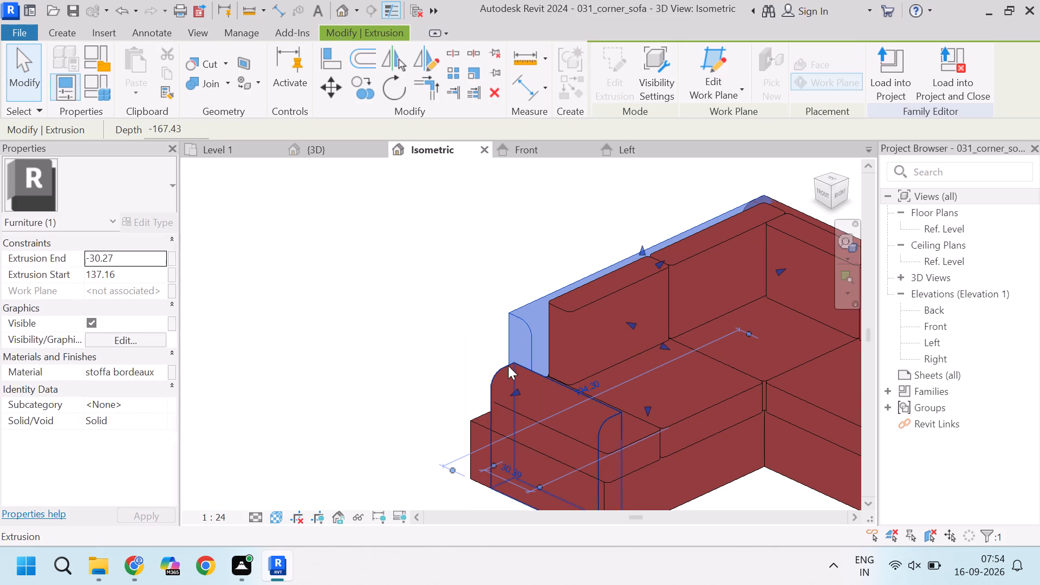
left_click_drag(841, 193, 811, 206)
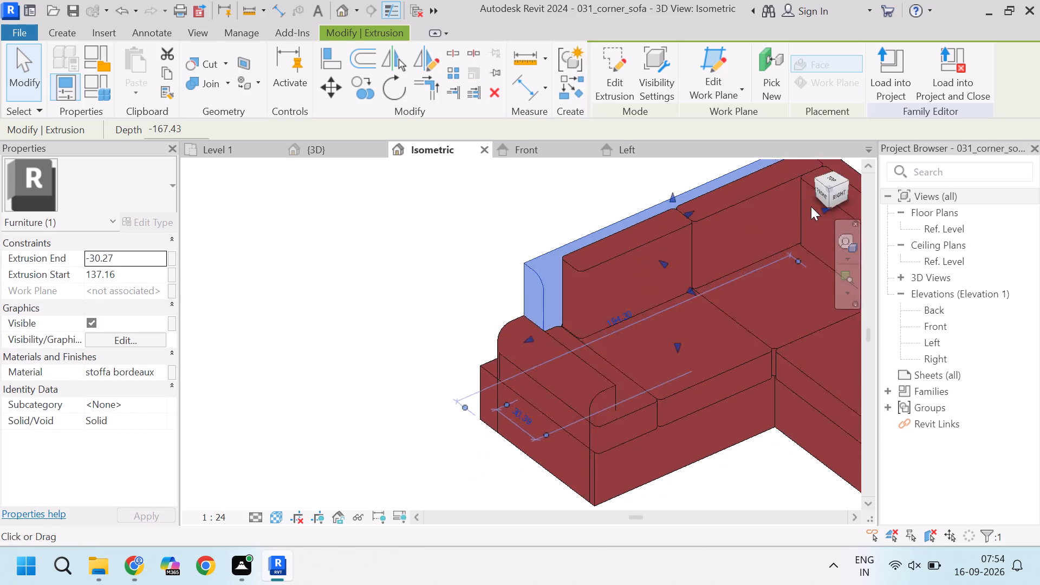
left_click_drag(811, 206, 775, 213)
scroll(661, 306, "up", 3)
scroll(661, 306, "down", 4)
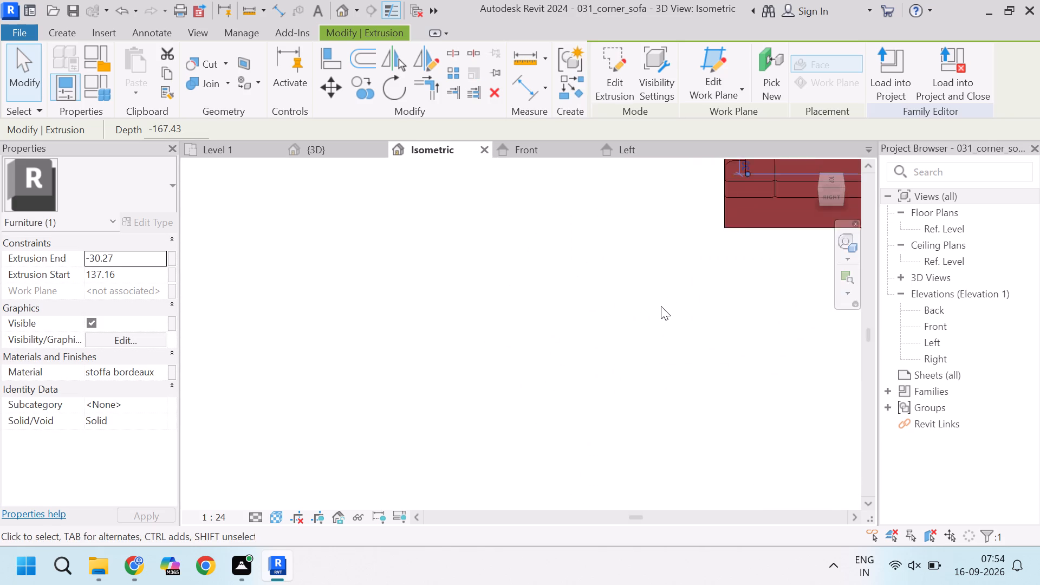
scroll(661, 306, "down", 10)
scroll(711, 218, "up", 6)
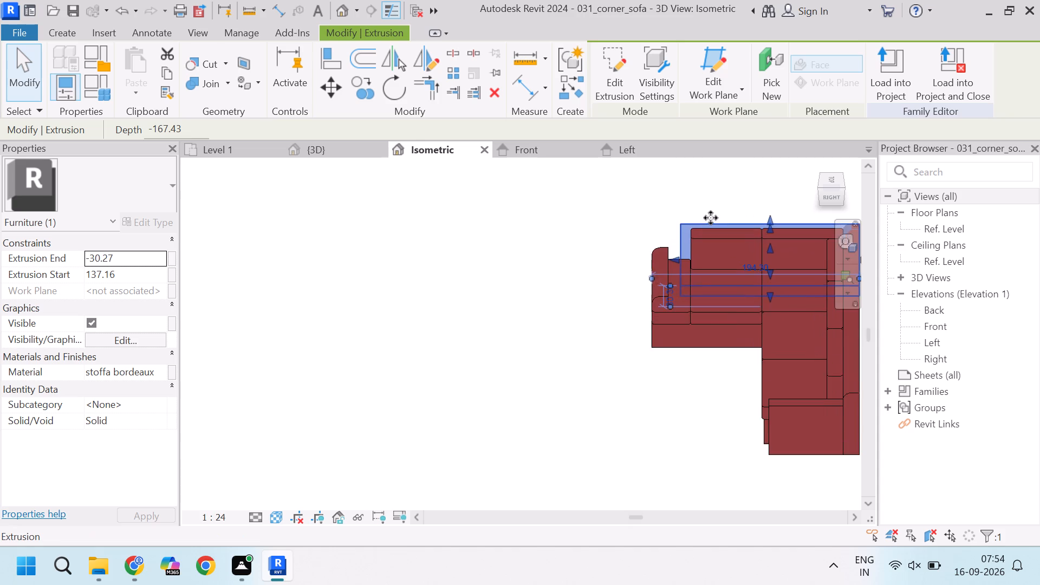
scroll(711, 218, "up", 7)
left_click_drag(613, 345, 578, 340)
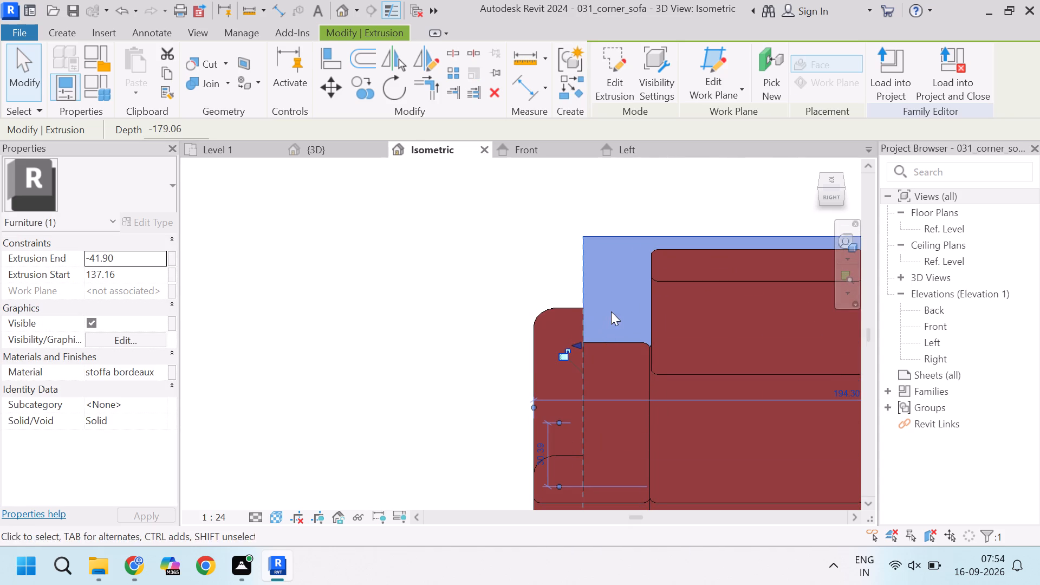
scroll(629, 350, "down", 2)
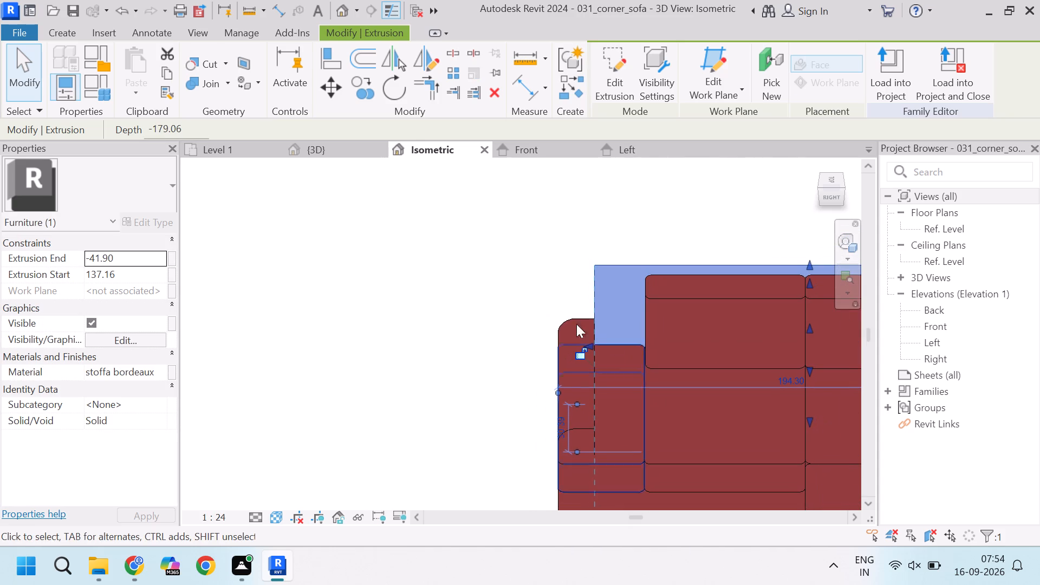
Stretch the end back cushion outward until its side lines up with the shortened backrest's end.
left_click(652, 338)
left_click(679, 302)
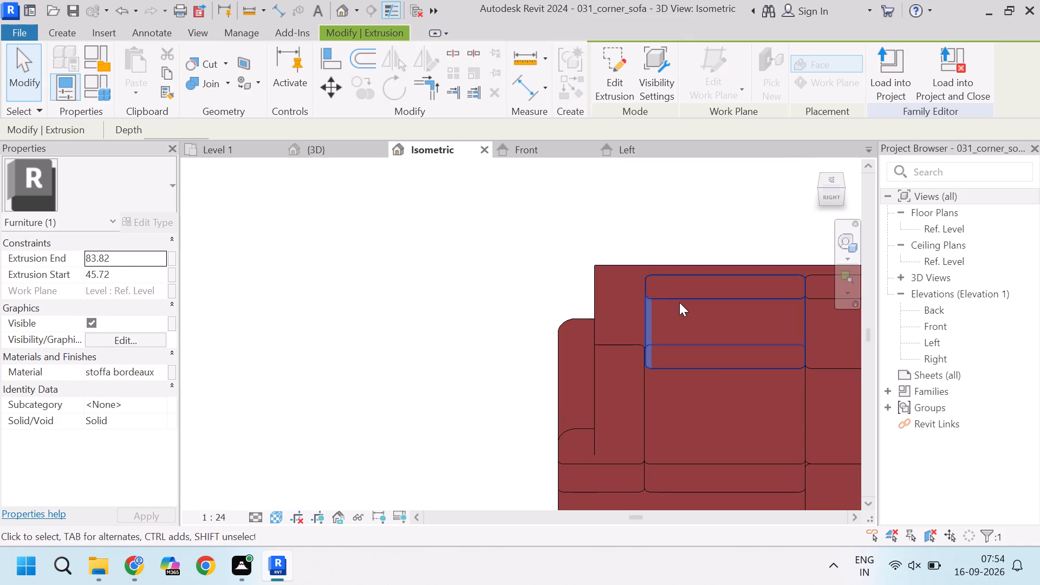
left_click_drag(640, 319, 609, 324)
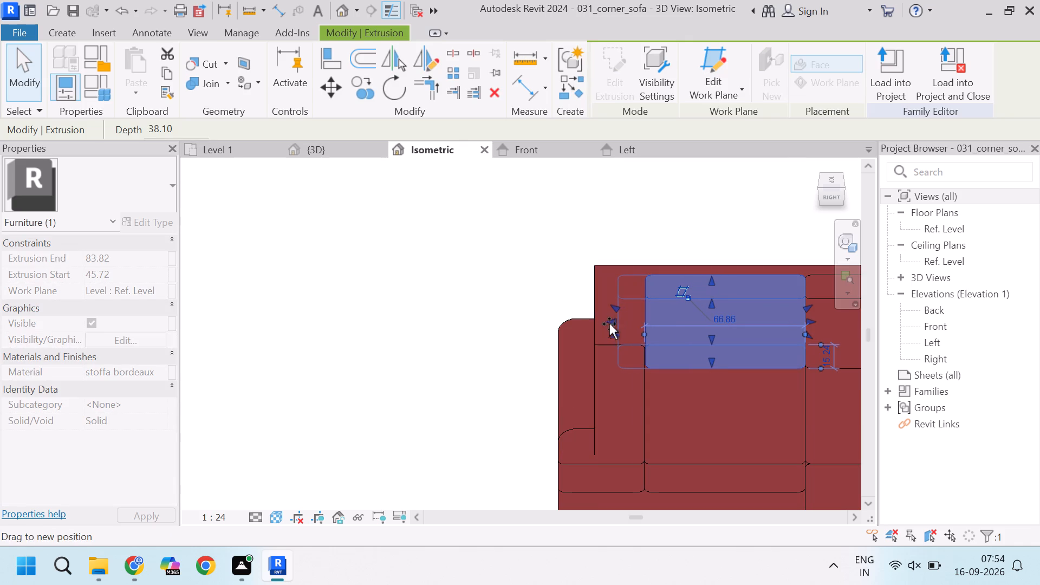
left_click_drag(609, 324, 594, 327)
left_click(532, 301)
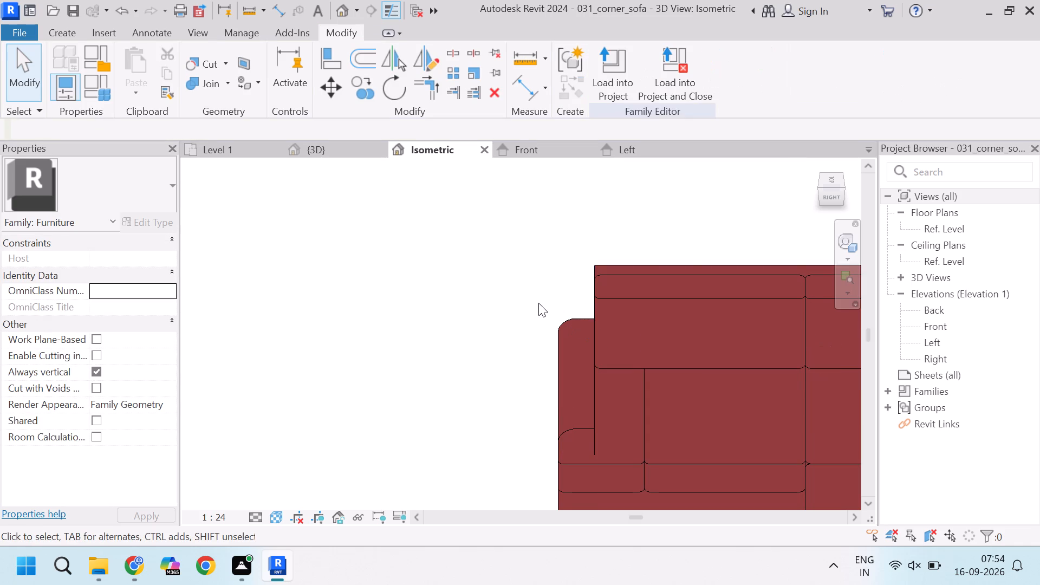
Delete the narrow end seat cushion and stretch the adjoining seat cushion to the armrest's inner face.
left_click(638, 437)
key("Delete")
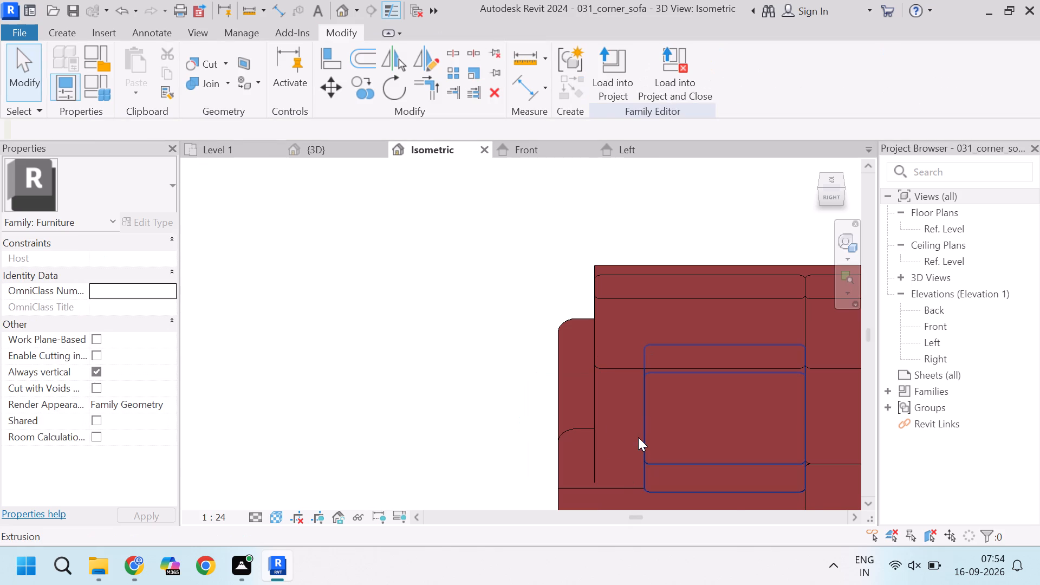
left_click(638, 437)
left_click_drag(638, 417, 596, 427)
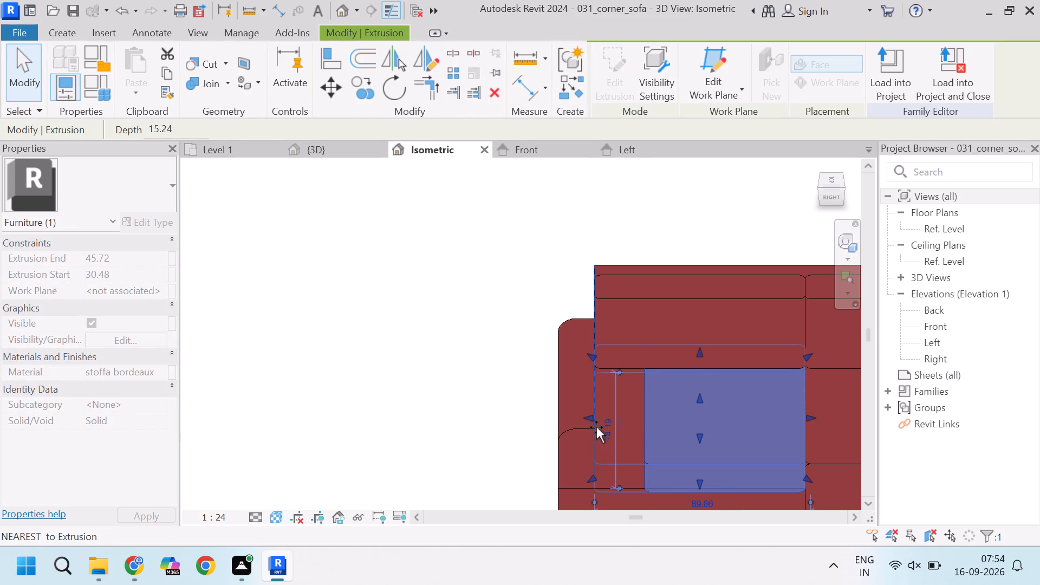
left_click_drag(596, 427, 595, 427)
left_click(480, 372)
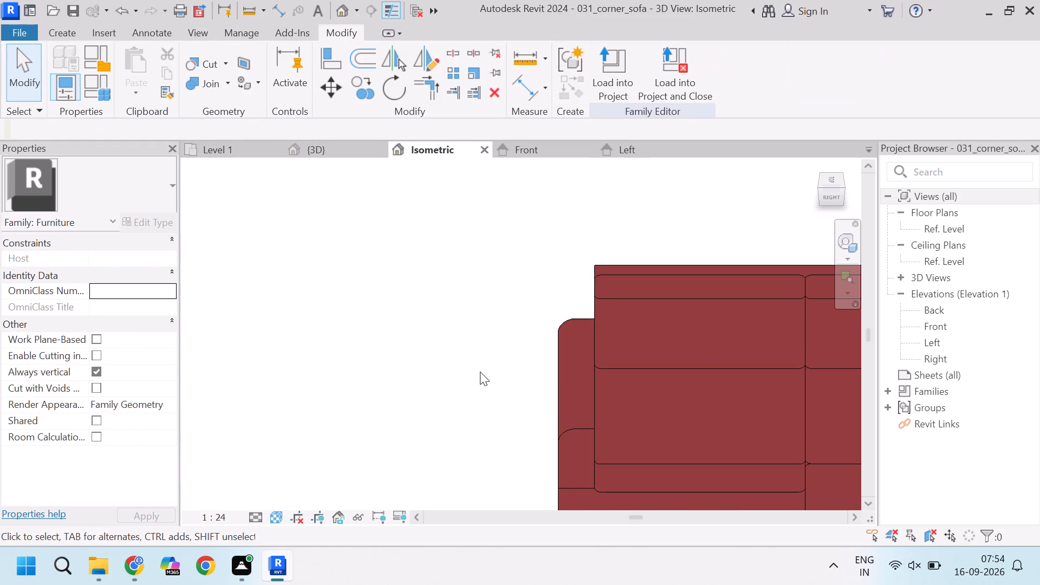
Load the edited 031_corner_sofa family into Project3, overwriting the existing version.
scroll(480, 372, "down", 10)
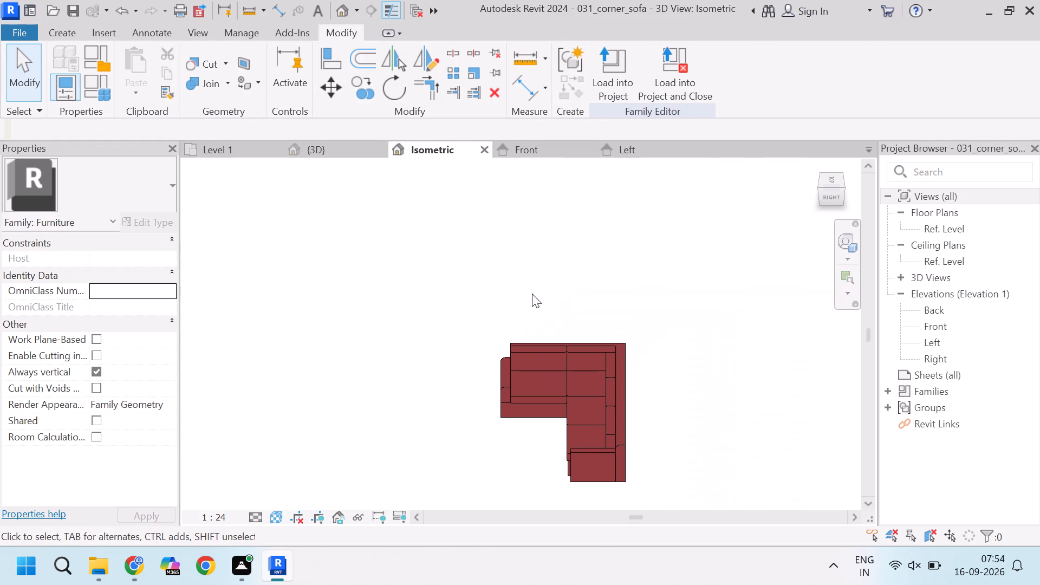
left_click(610, 64)
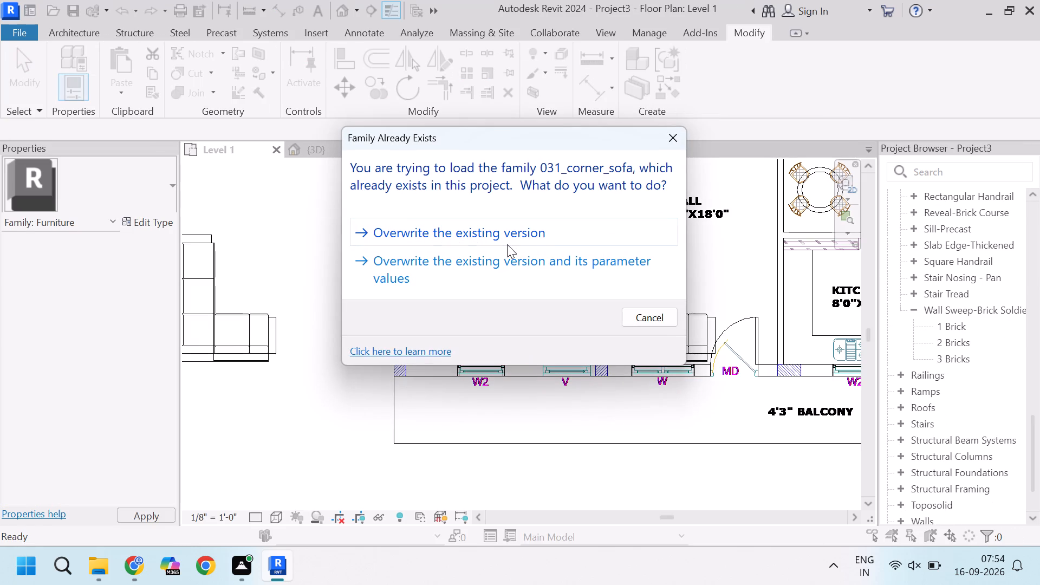
left_click(539, 229)
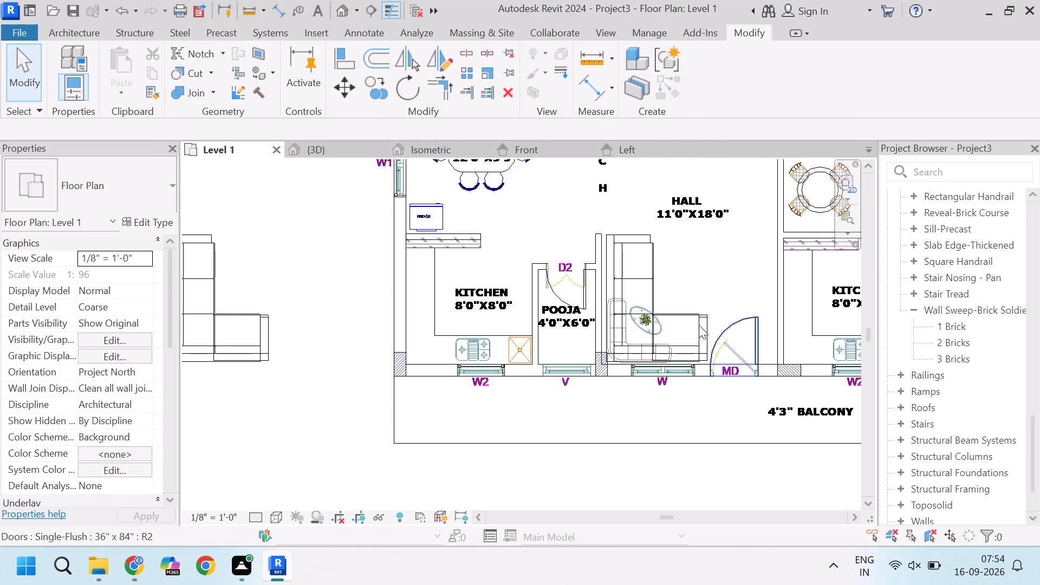
Delete the spare corner sofa standing outside the building beside the kitchen and dining wall on Level 1.
scroll(386, 340, "down", 2)
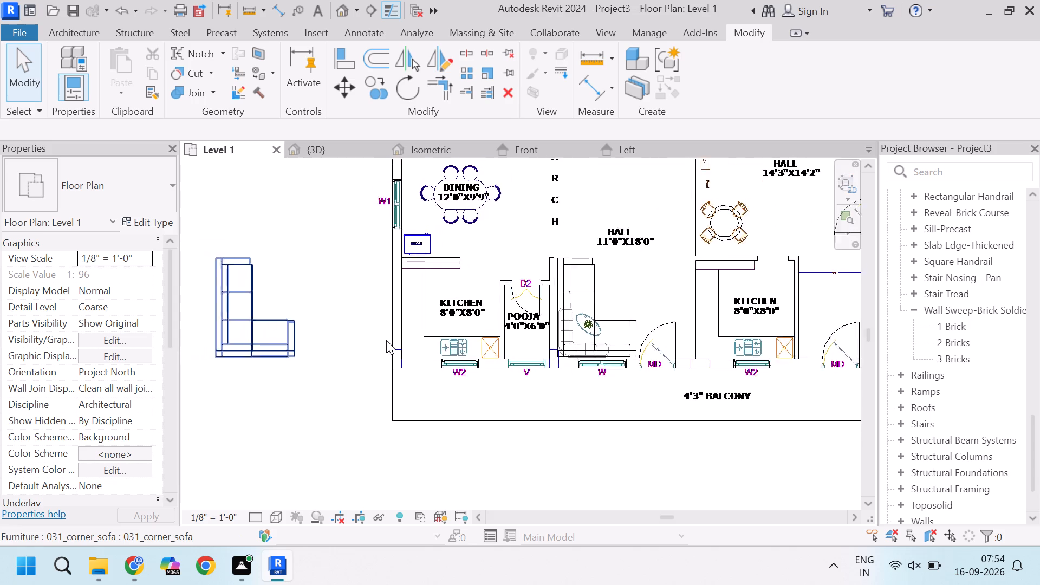
scroll(386, 340, "down", 1)
left_click(309, 343)
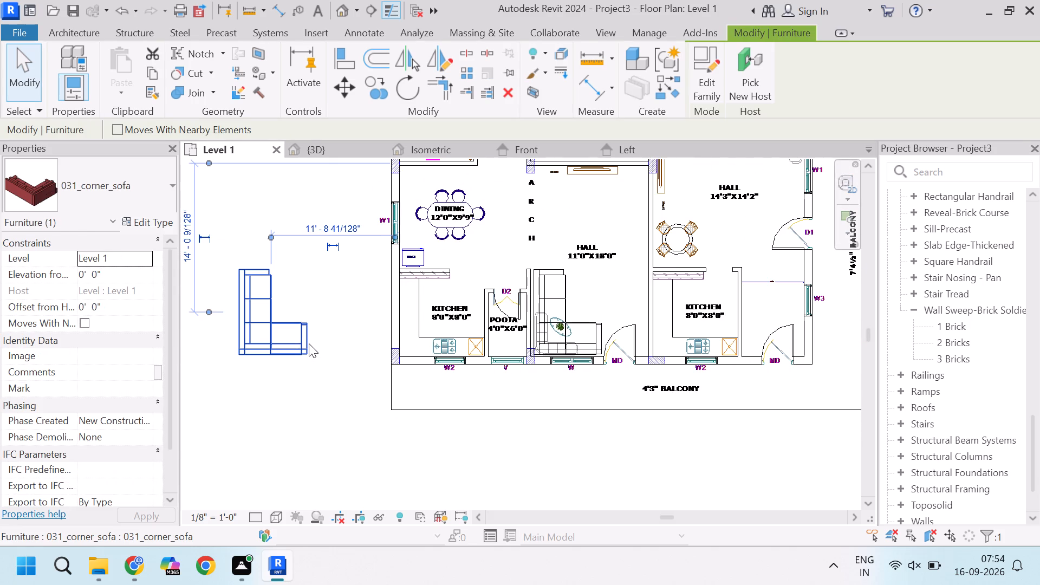
key("Delete")
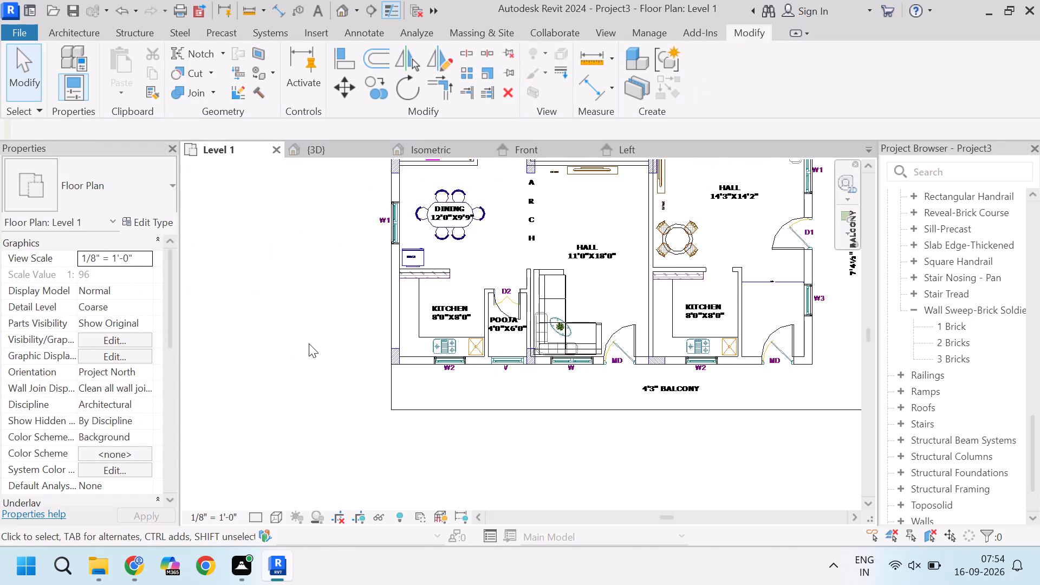
Copy the 11'0"X18'0" hall's corner sofa by its outer corner to the sofa outline's corner in the 14'3"X14'2" hall.
left_click(589, 336)
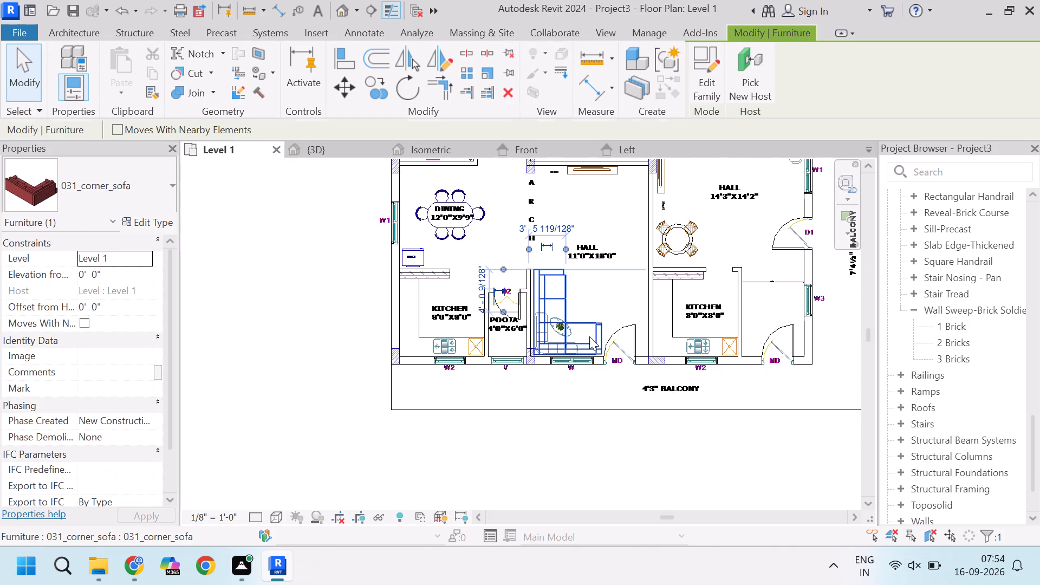
scroll(589, 336, "down", 3)
scroll(589, 336, "up", 1)
scroll(589, 336, "down", 1)
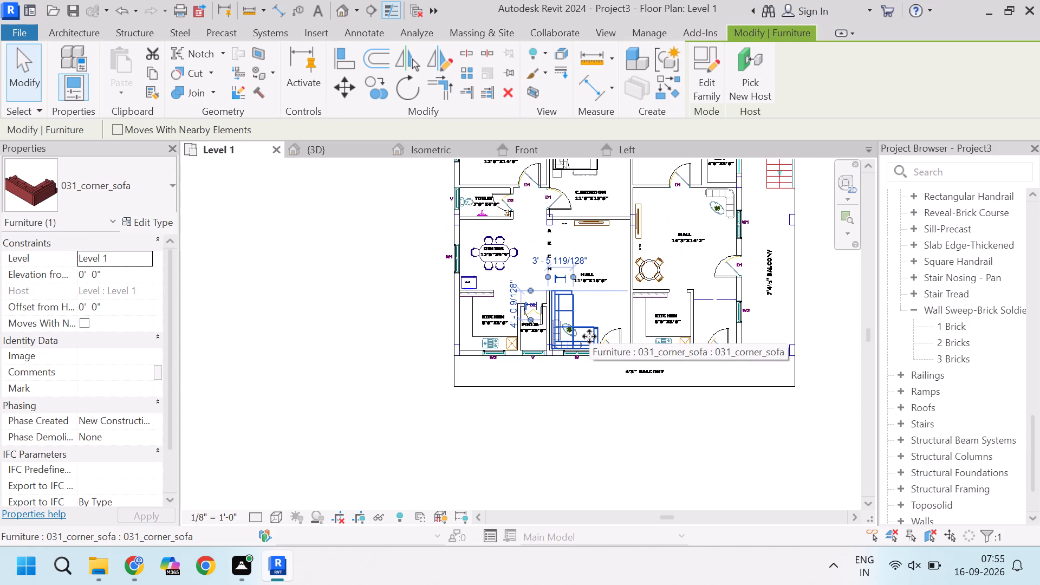
type("CO")
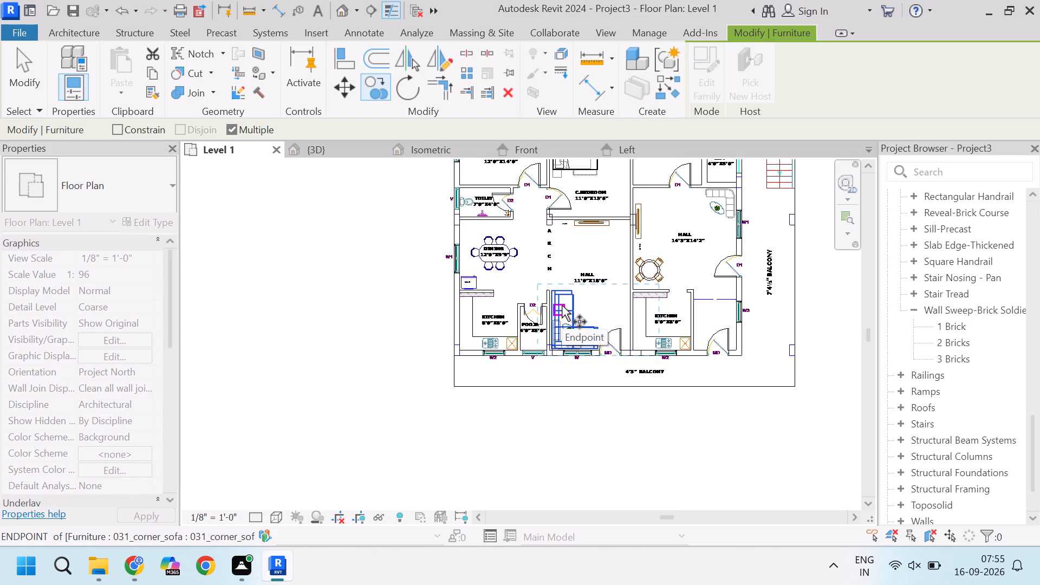
scroll(554, 337, "up", 3)
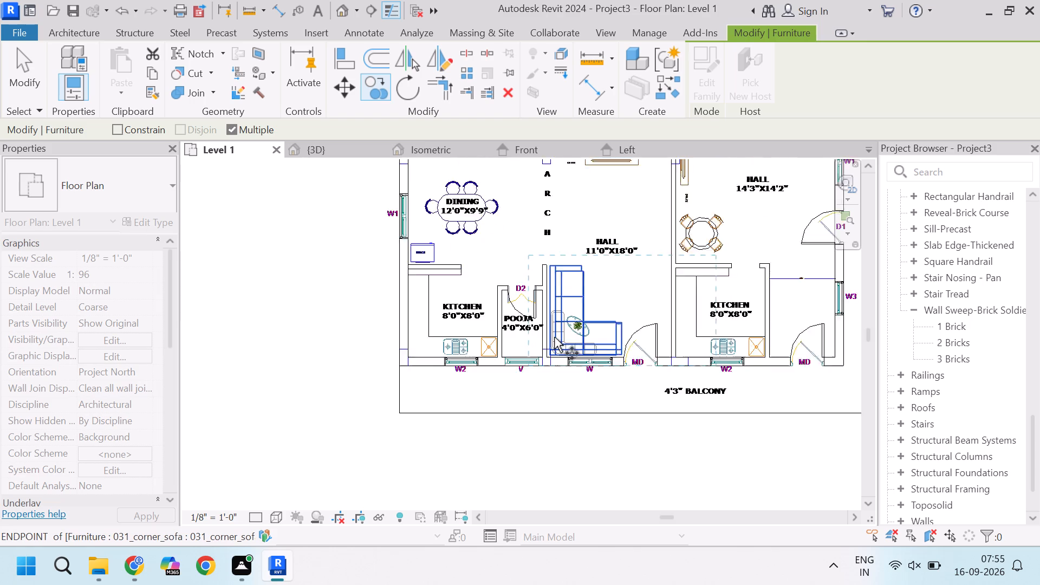
scroll(554, 337, "up", 8)
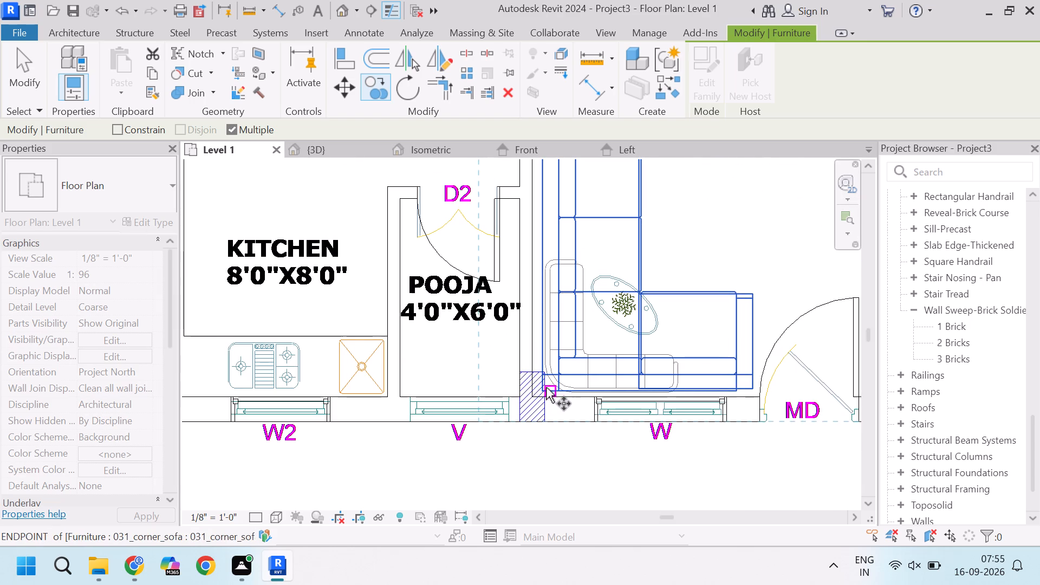
left_click(543, 388)
scroll(588, 347, "up", 1)
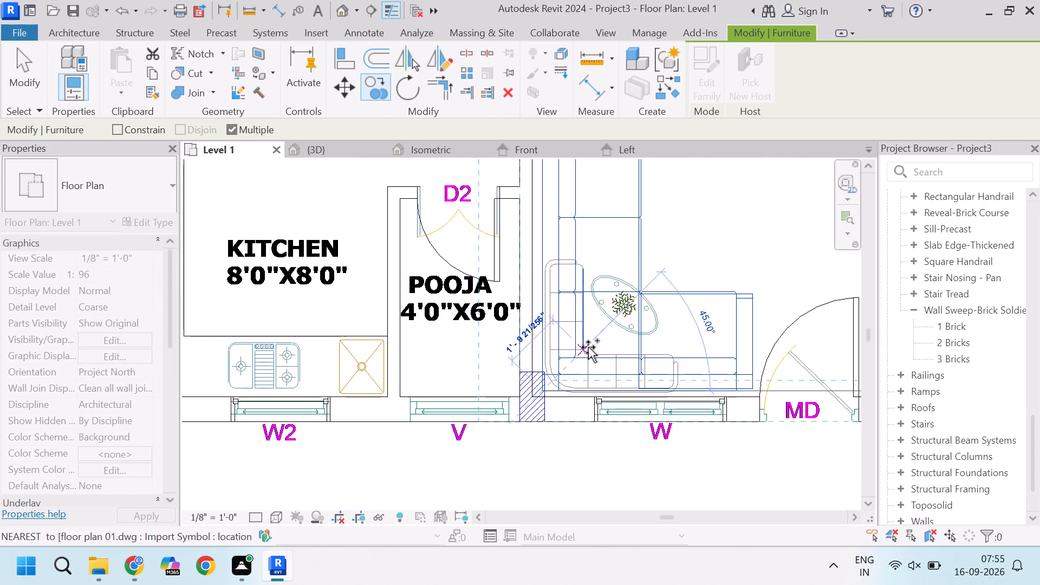
scroll(588, 347, "up", 4)
scroll(588, 347, "down", 6)
scroll(588, 347, "up", 1)
scroll(588, 347, "down", 9)
scroll(588, 347, "up", 2)
scroll(588, 347, "down", 11)
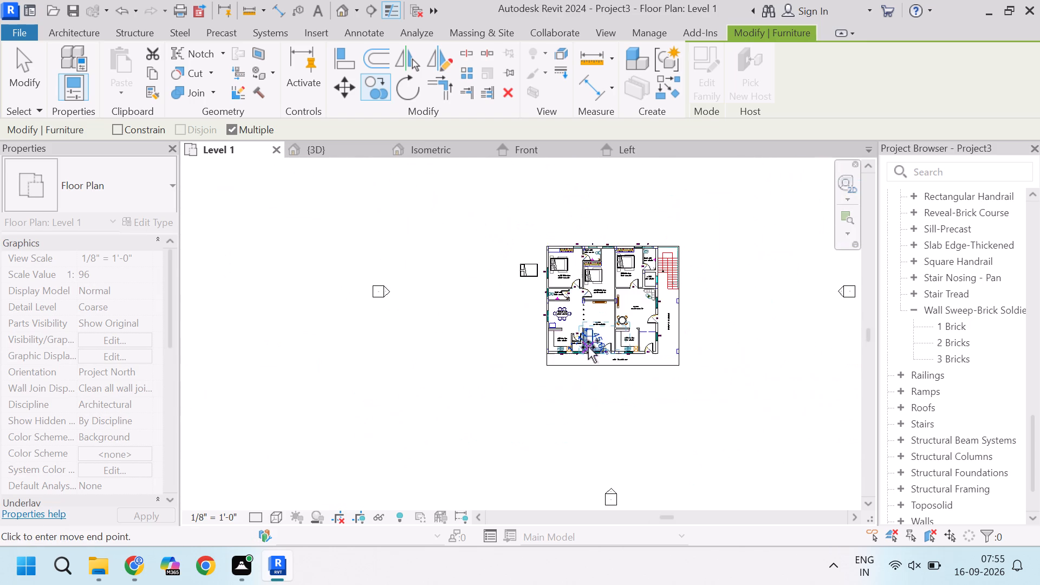
scroll(658, 294, "up", 17)
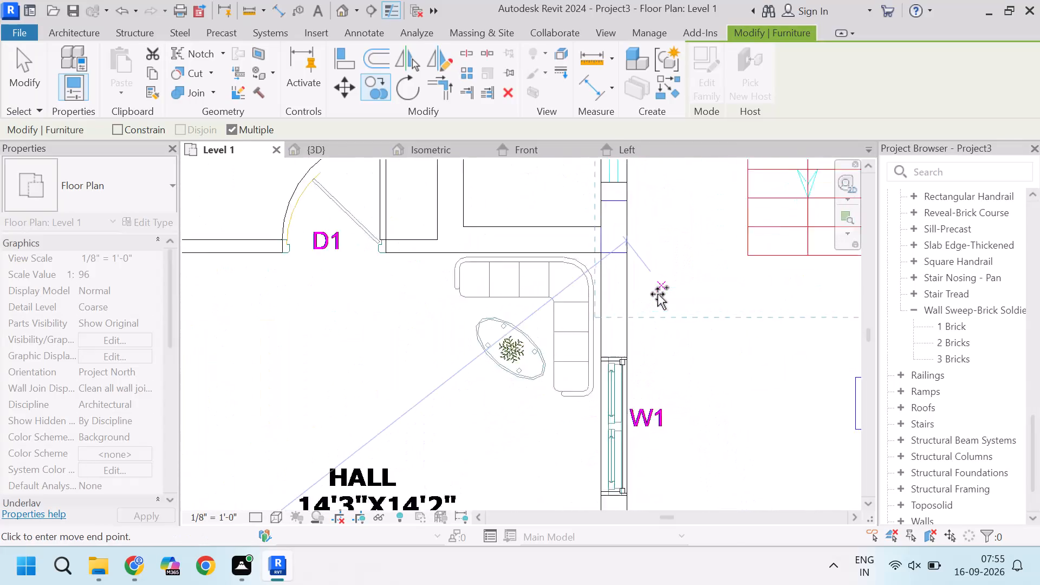
scroll(658, 294, "up", 3)
left_click(560, 268)
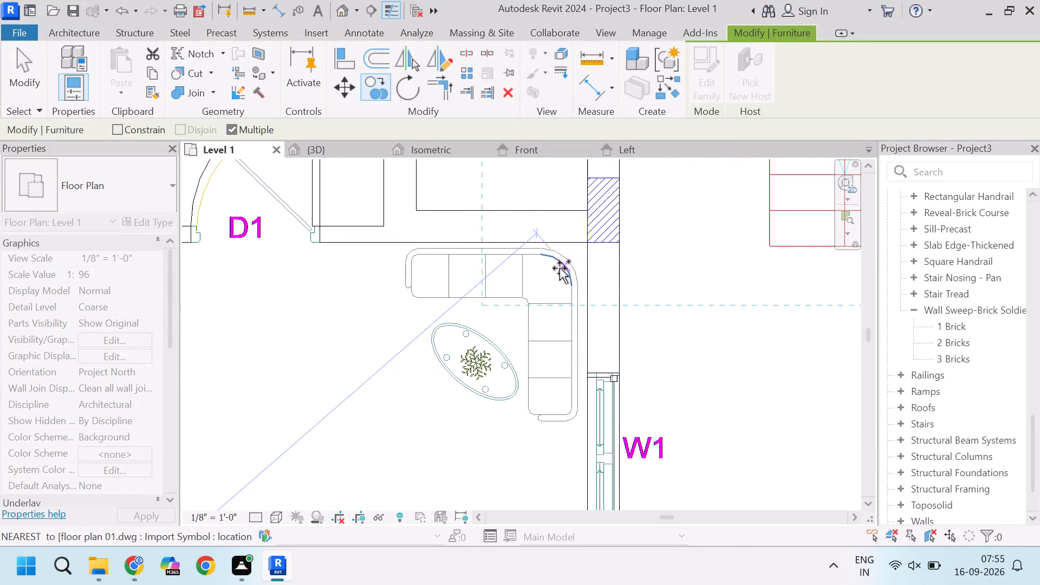
Rotate the copied corner sofa a half turn to match the sofa outline's orientation in the 14'3"X14'2" hall.
key("space")
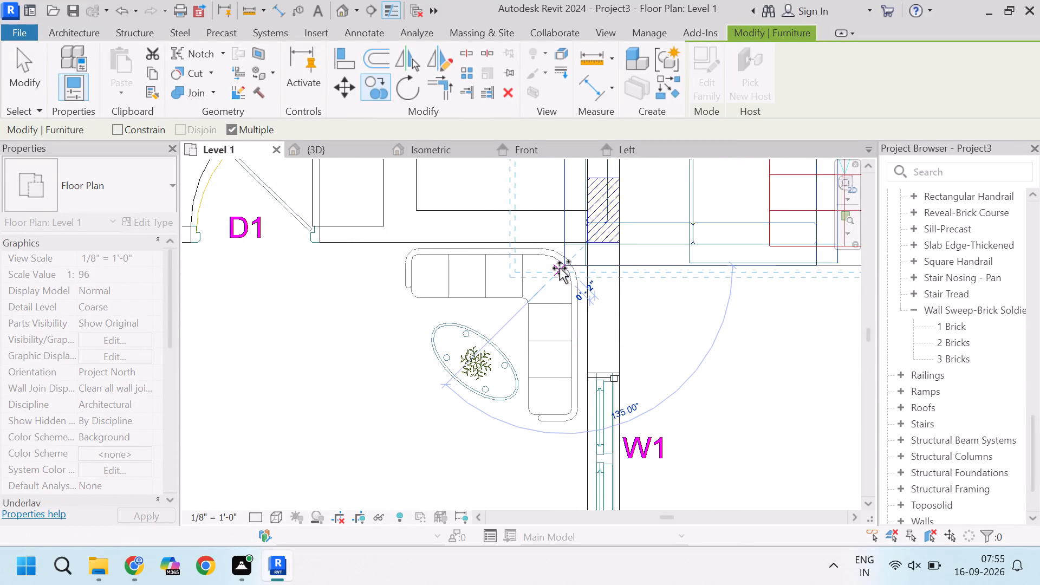
key("space")
key("Tab")
key("Tab")
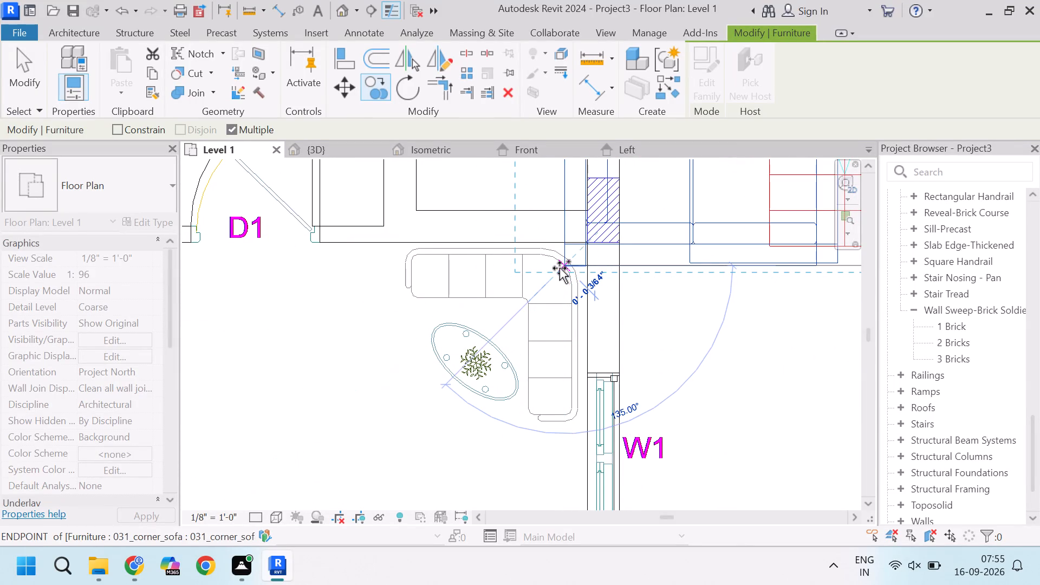
key("Escape")
key("space")
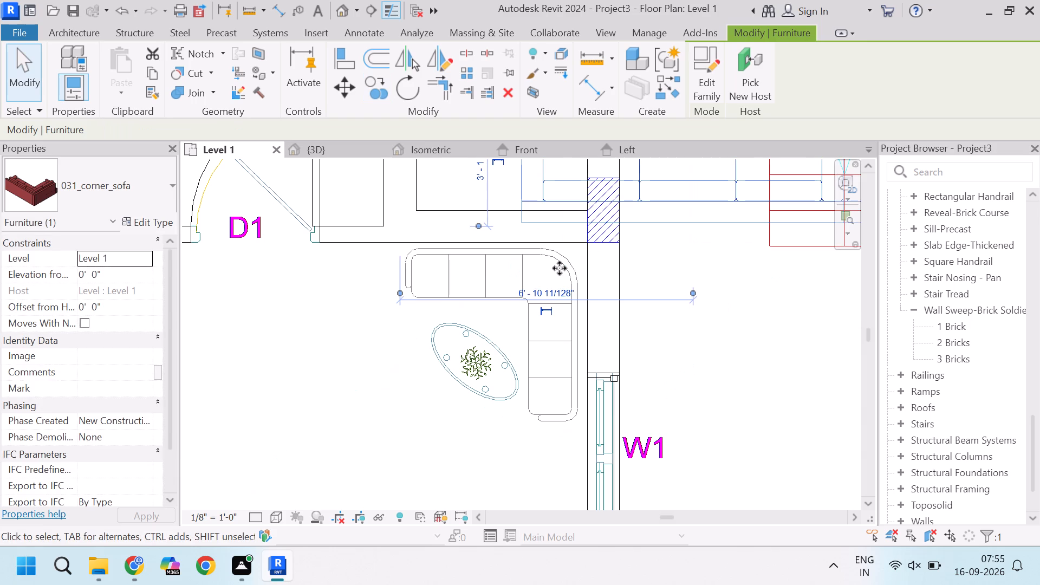
scroll(560, 268, "down", 10)
key("space")
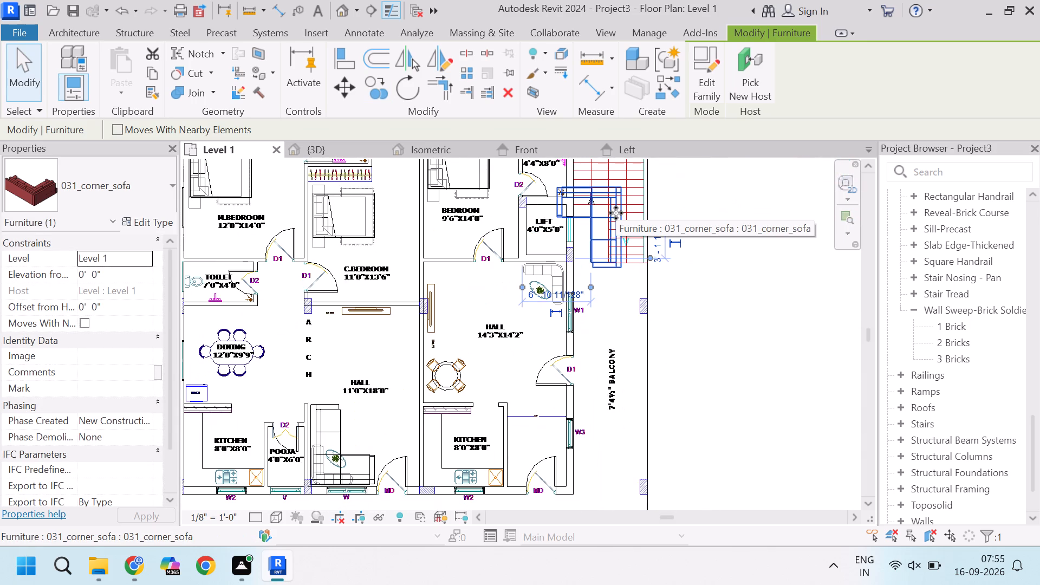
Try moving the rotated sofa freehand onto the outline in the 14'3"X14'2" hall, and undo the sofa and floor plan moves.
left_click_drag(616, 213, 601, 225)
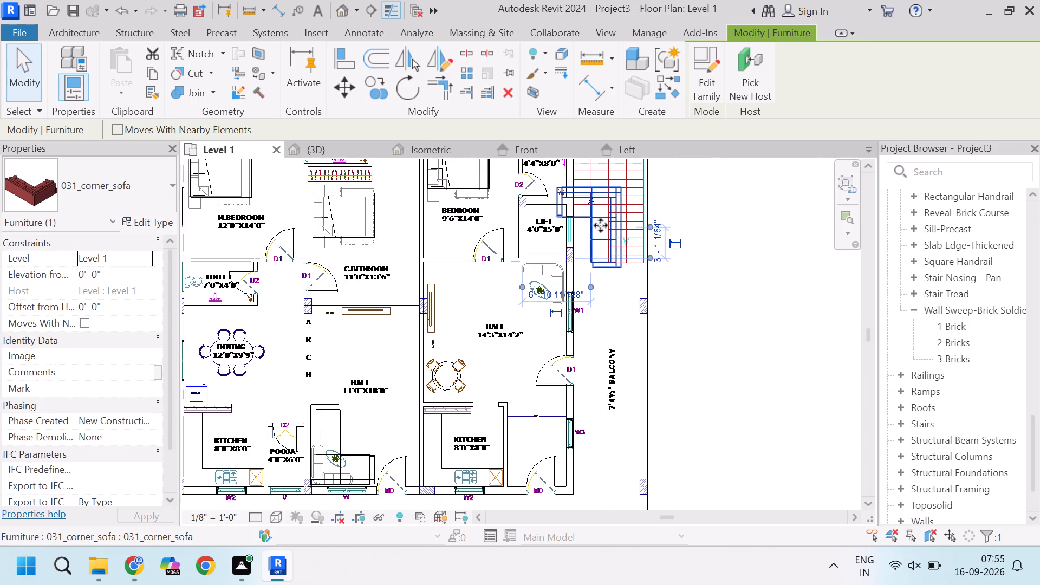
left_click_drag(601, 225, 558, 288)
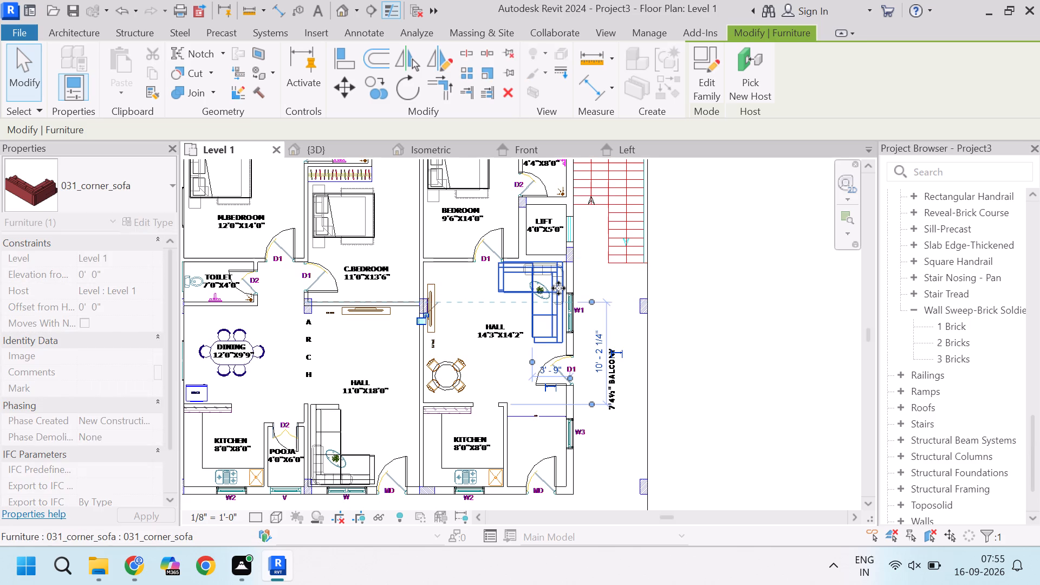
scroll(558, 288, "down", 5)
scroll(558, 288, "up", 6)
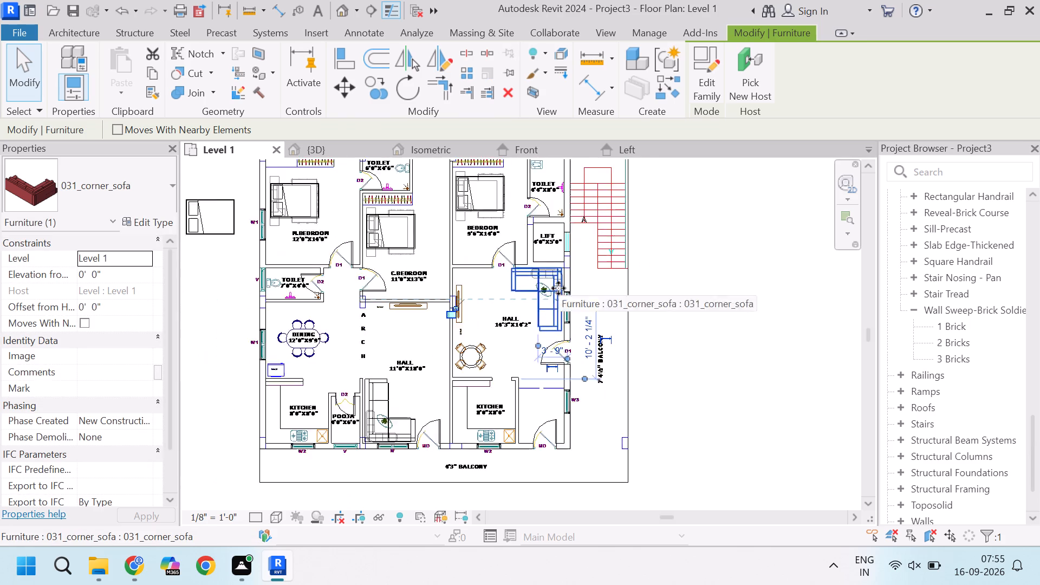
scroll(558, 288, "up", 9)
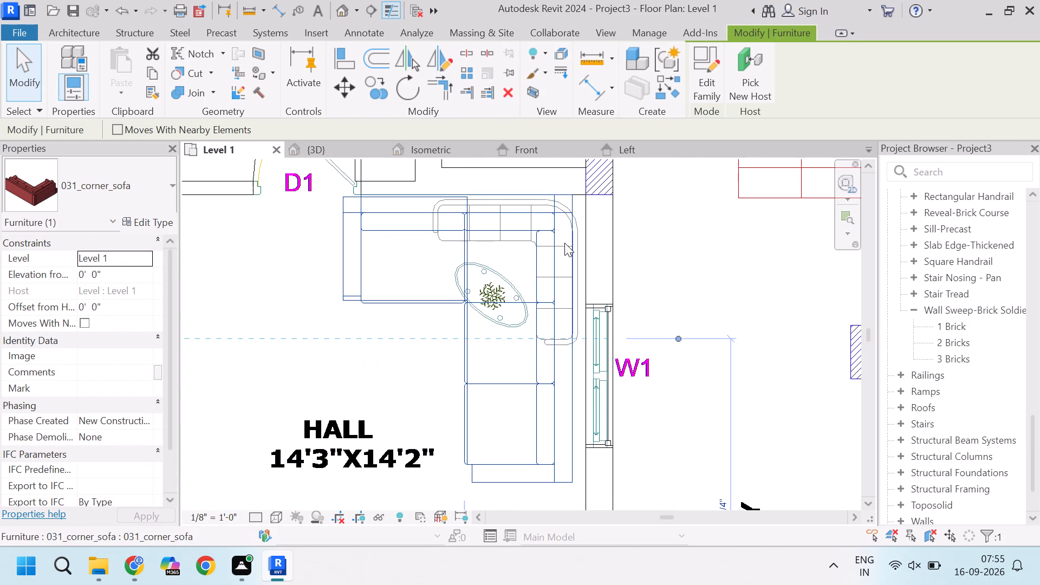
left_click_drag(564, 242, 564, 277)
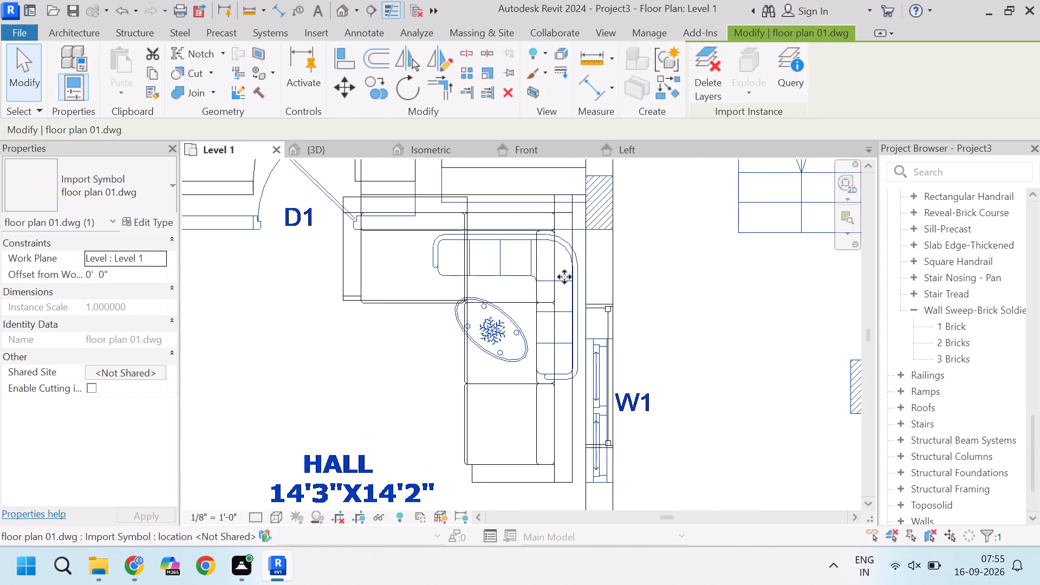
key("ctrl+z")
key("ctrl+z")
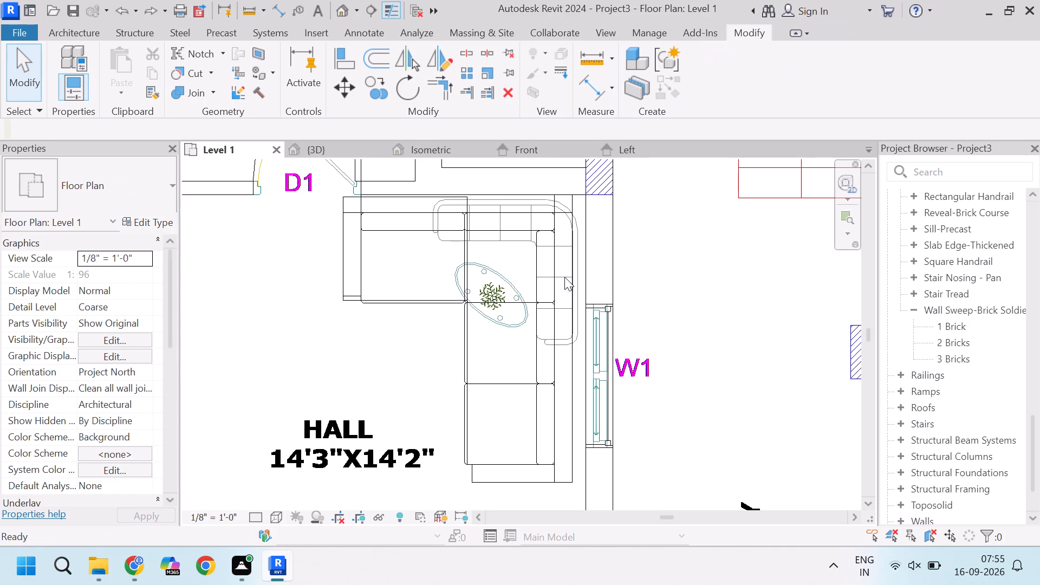
Move the rotated sofa by its outer corner to the outline's corner in the 14'3"X14'2" hall and nudge it close to the wall corner.
left_click(595, 205)
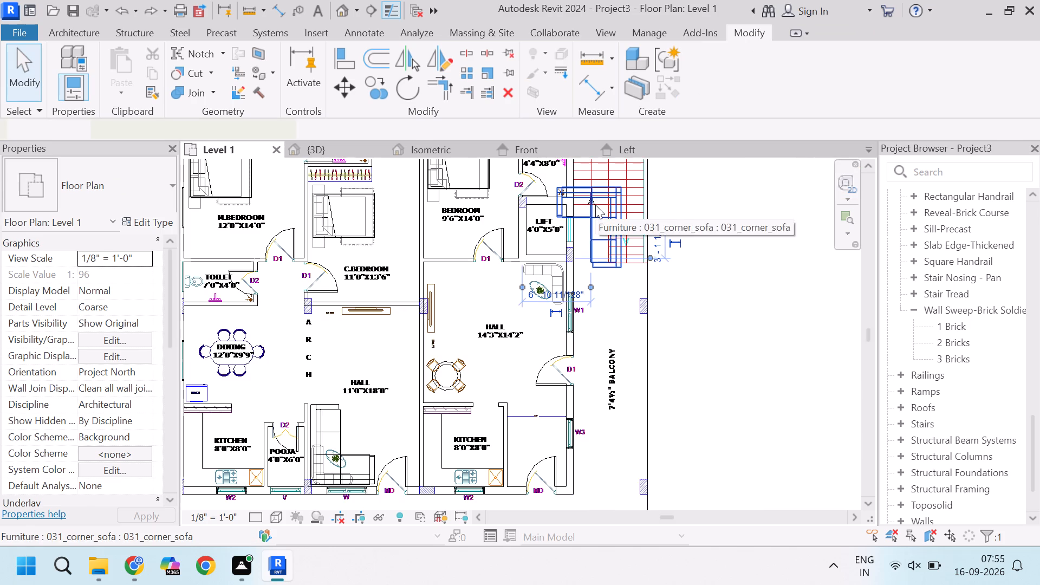
scroll(626, 192, "down", 1)
scroll(626, 192, "up", 1)
scroll(626, 192, "down", 1)
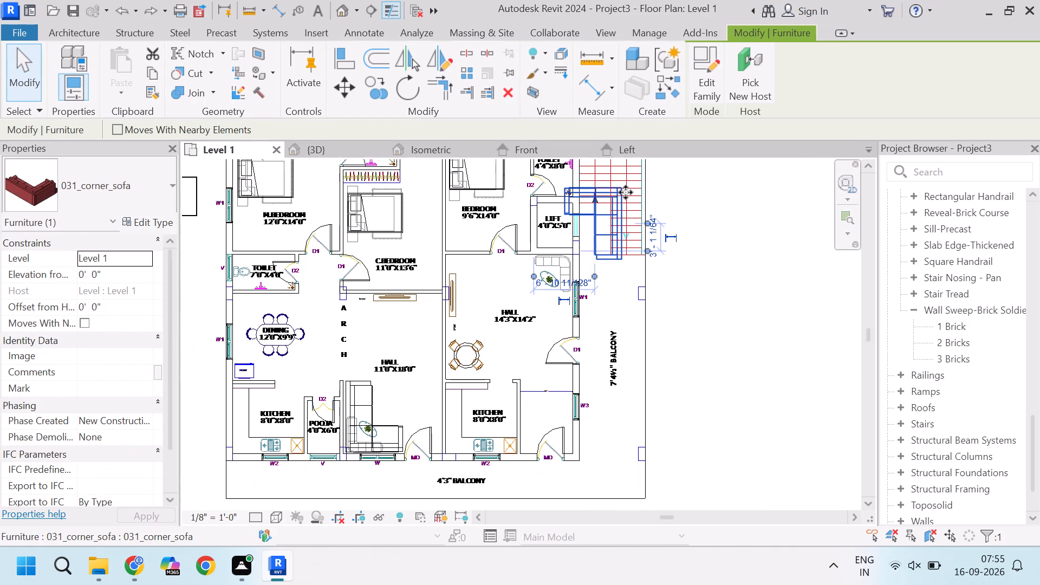
scroll(626, 192, "down", 1)
scroll(626, 192, "up", 7)
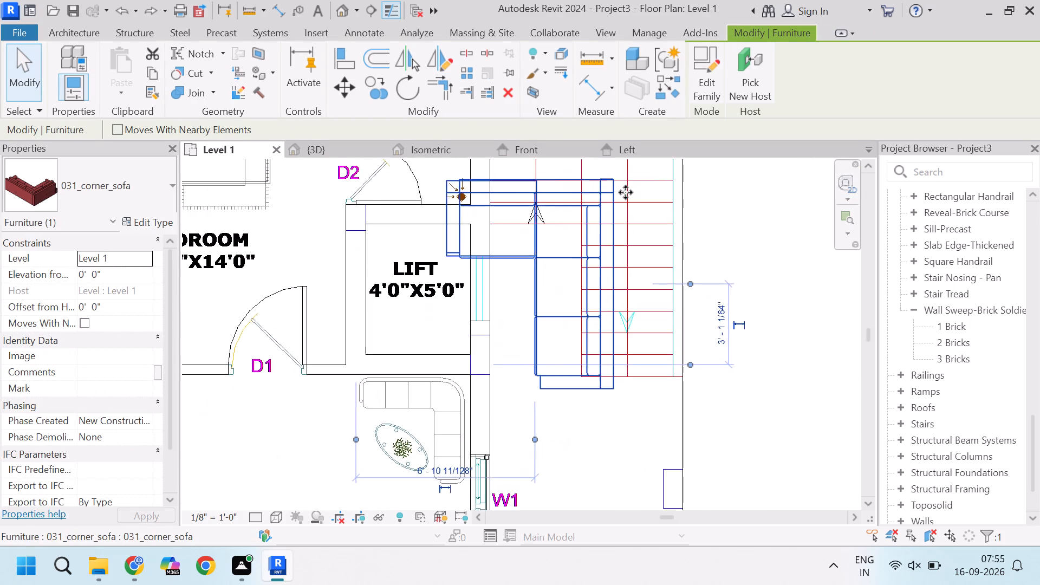
scroll(626, 192, "up", 3)
type("MV")
left_click(607, 173)
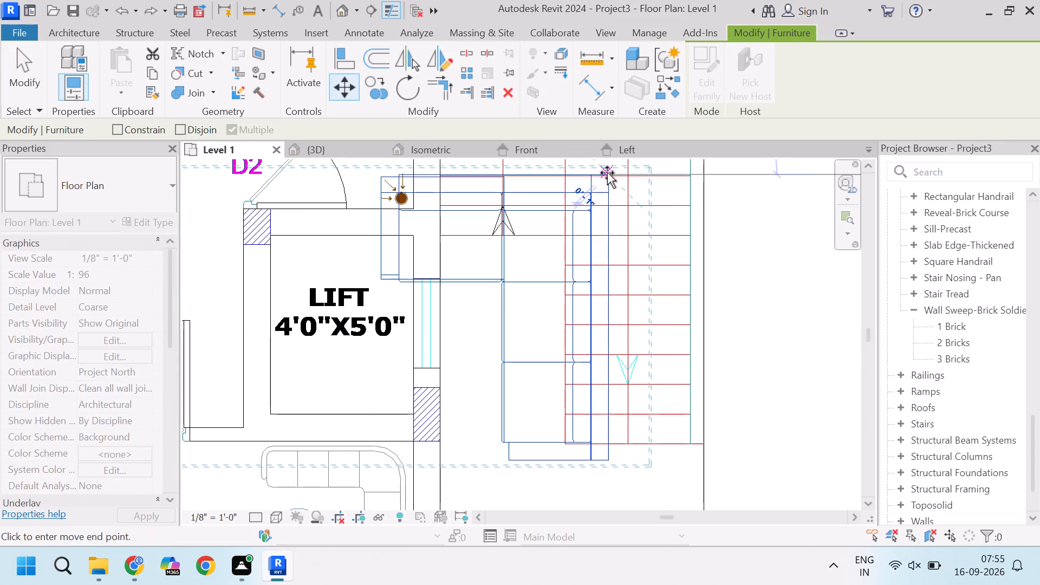
scroll(465, 309, "down", 4)
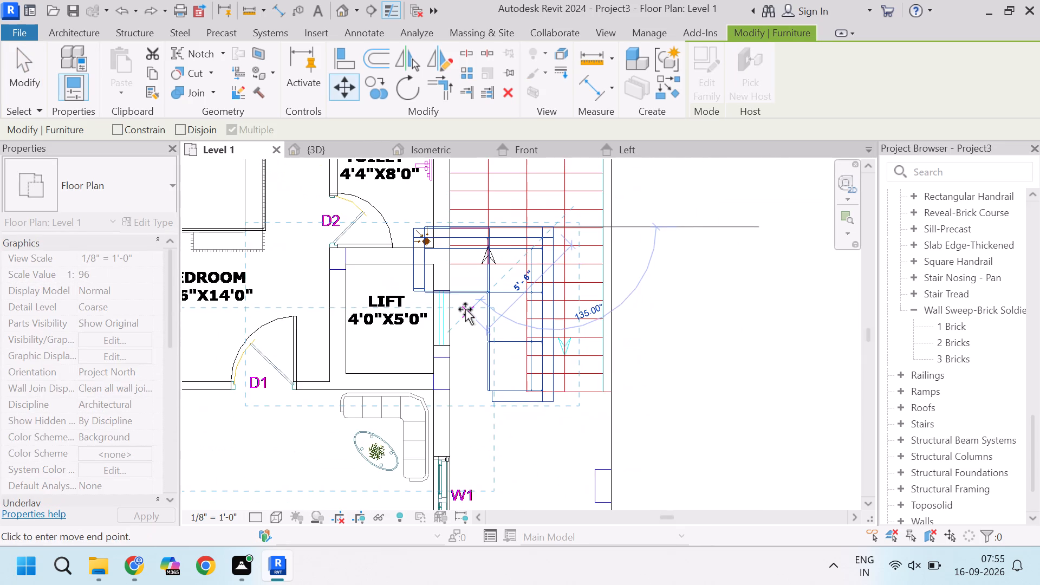
scroll(418, 414, "up", 5)
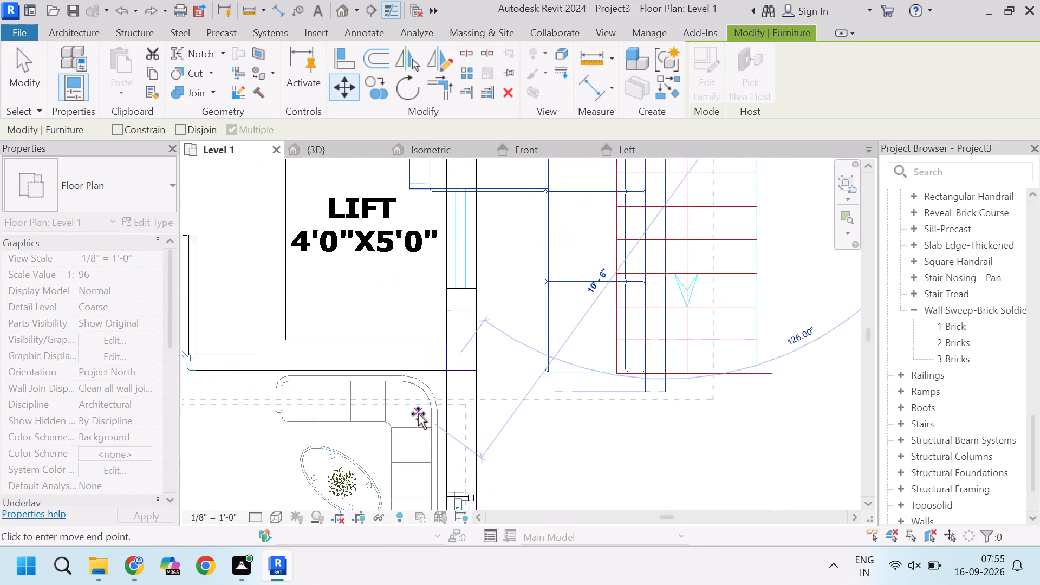
scroll(418, 414, "up", 9)
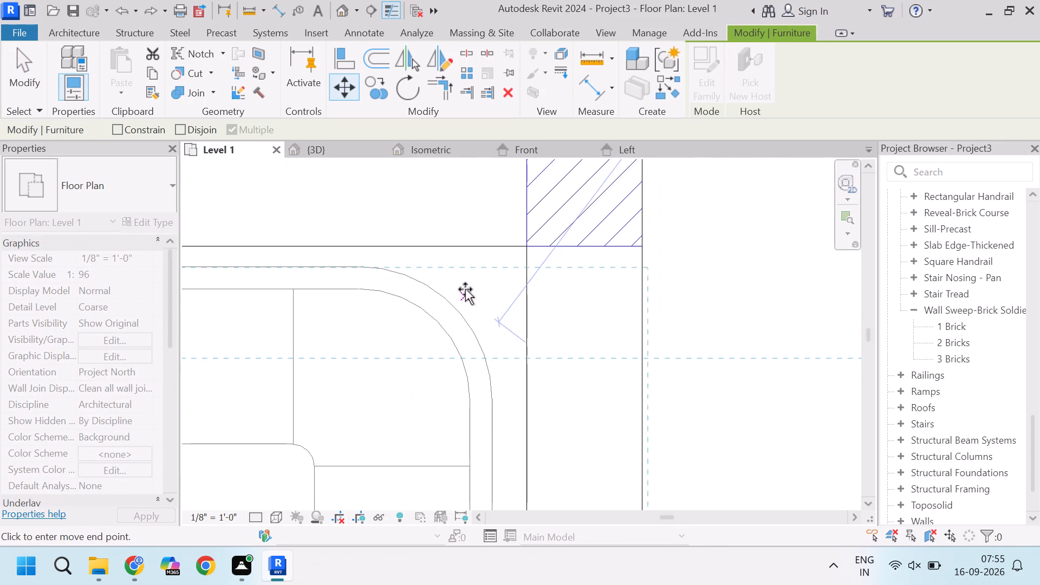
left_click(476, 278)
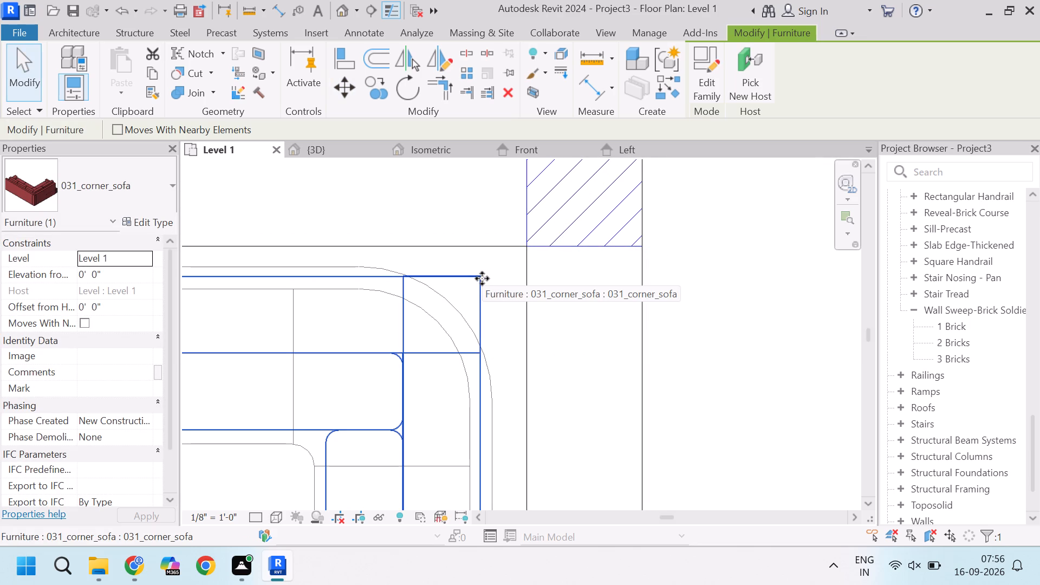
left_click_drag(482, 278, 512, 264)
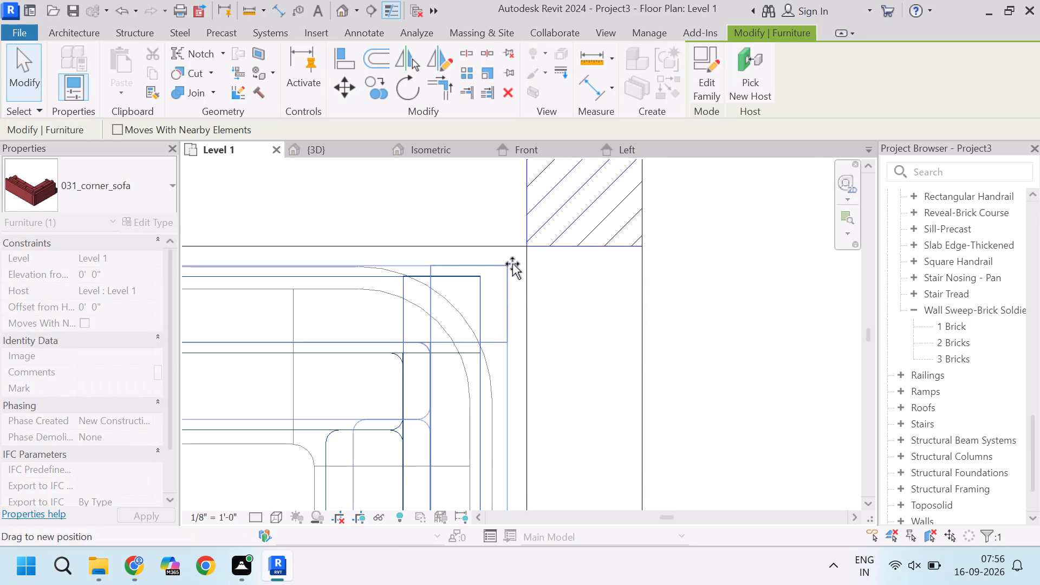
left_click_drag(512, 264, 517, 261)
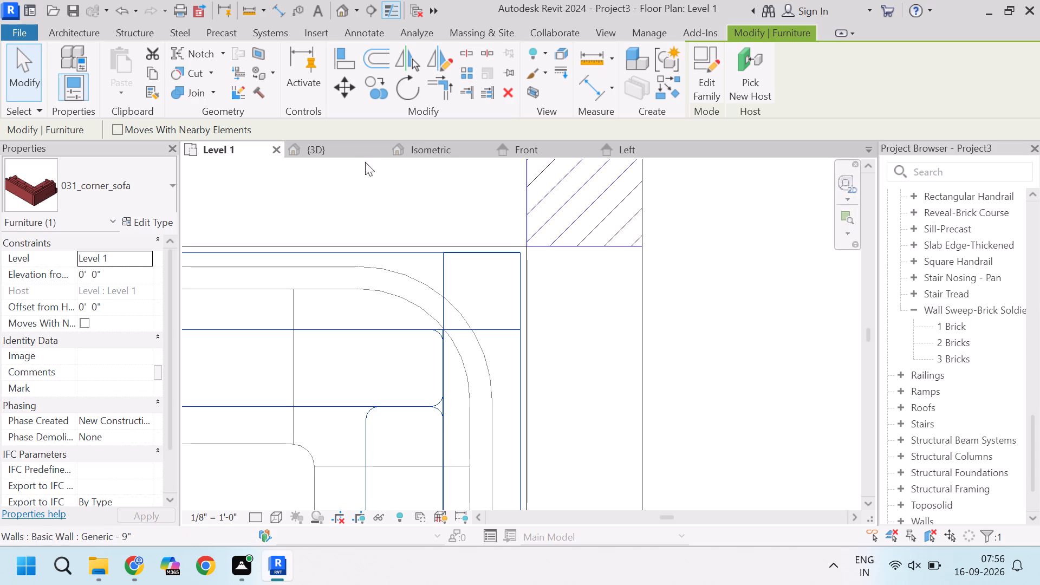
Inspect the corner sofa's placement in the 14'3"X14'2" hall in the 3D view and on the Level 1 plan.
left_click(340, 148)
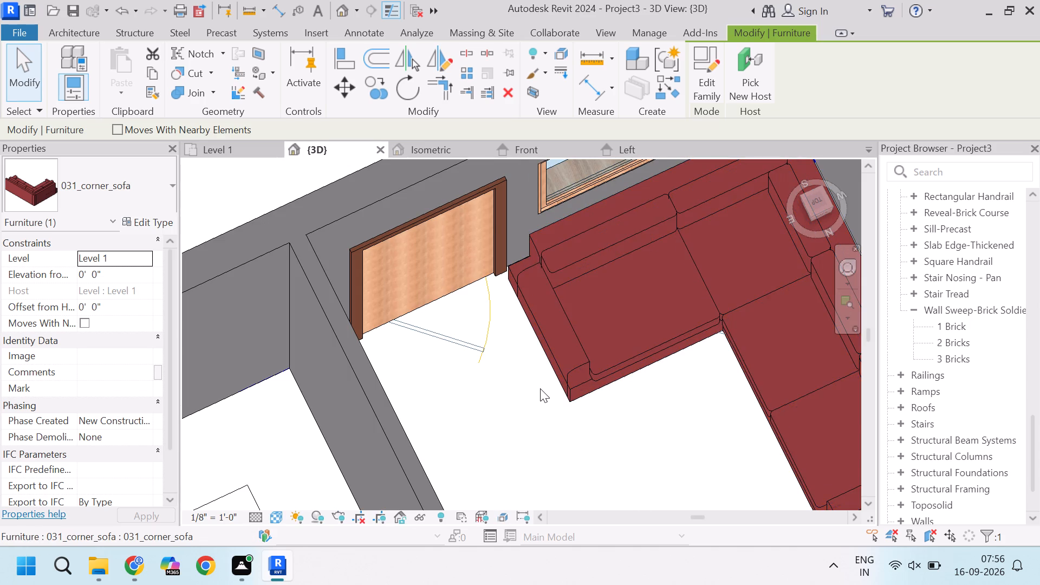
scroll(540, 388, "down", 7)
scroll(540, 388, "up", 1)
scroll(540, 388, "down", 12)
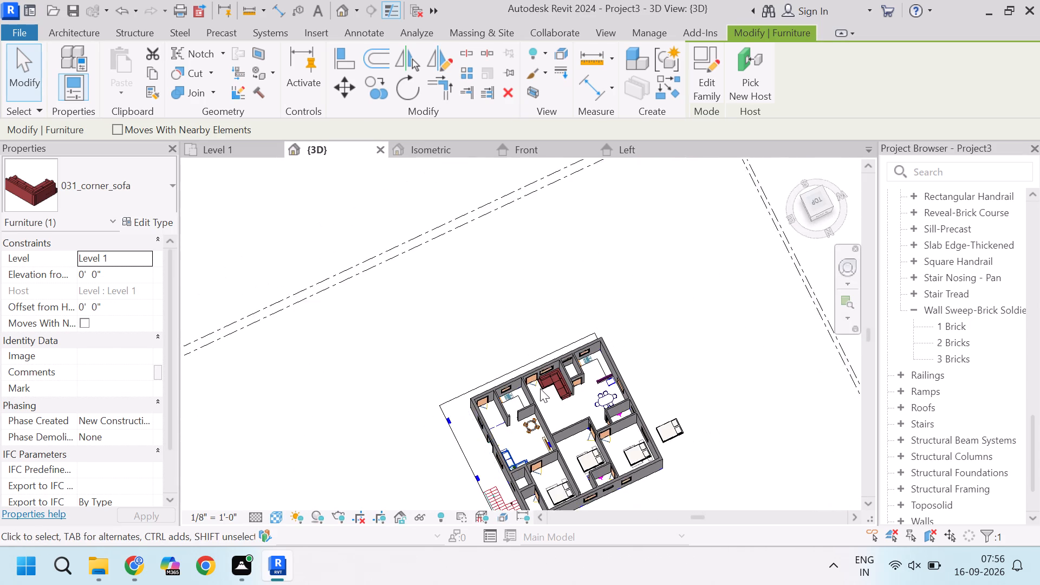
scroll(524, 454, "up", 5)
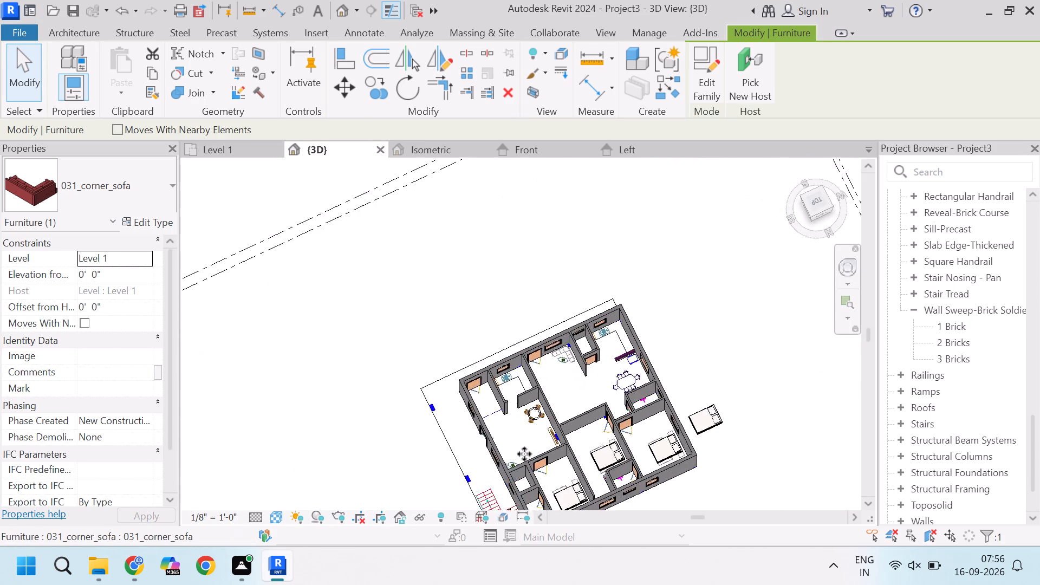
scroll(524, 454, "up", 7)
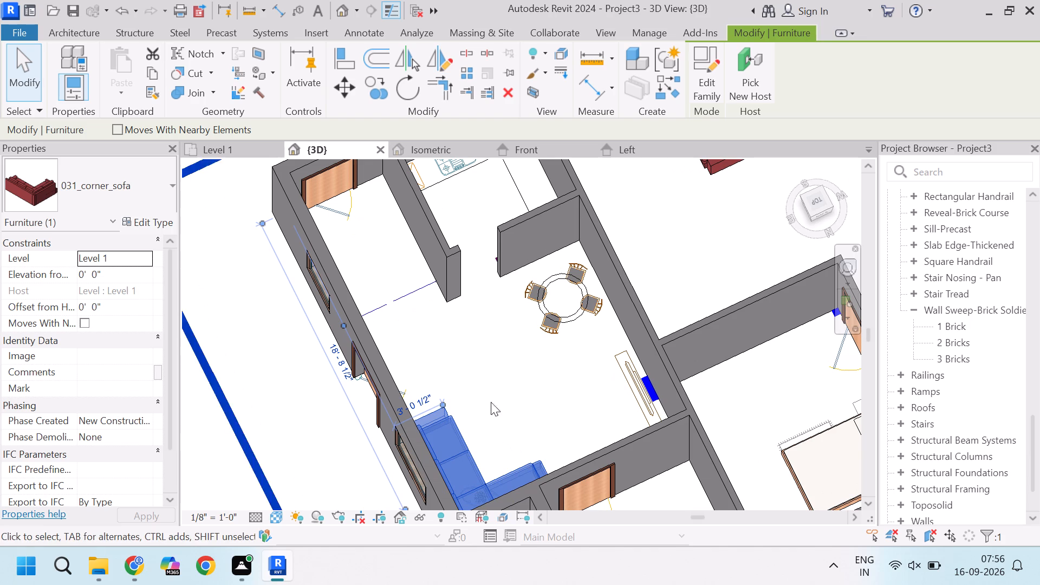
left_click(229, 148)
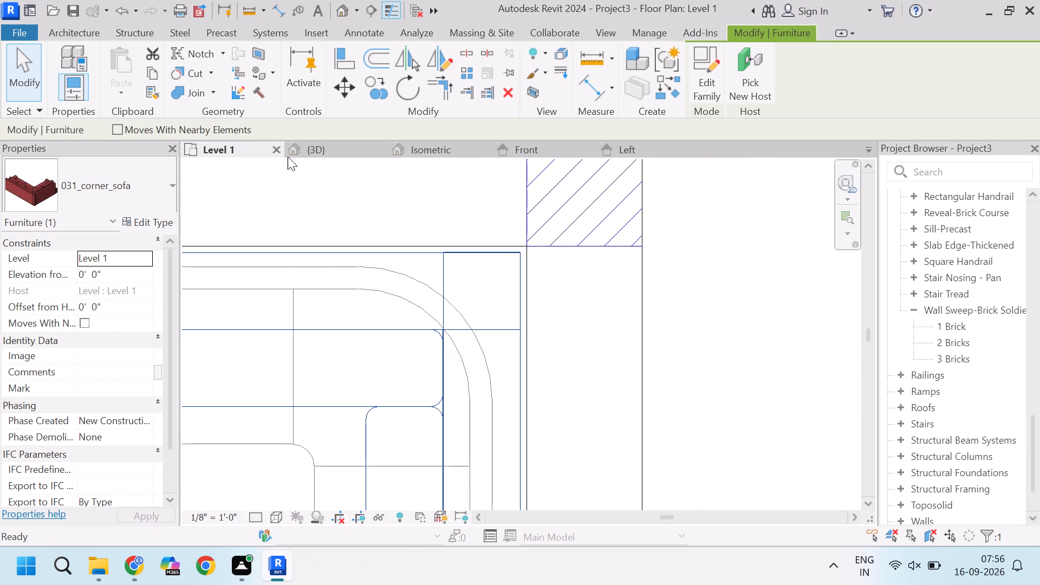
scroll(505, 240, "down", 10)
scroll(505, 240, "up", 1)
scroll(505, 240, "down", 1)
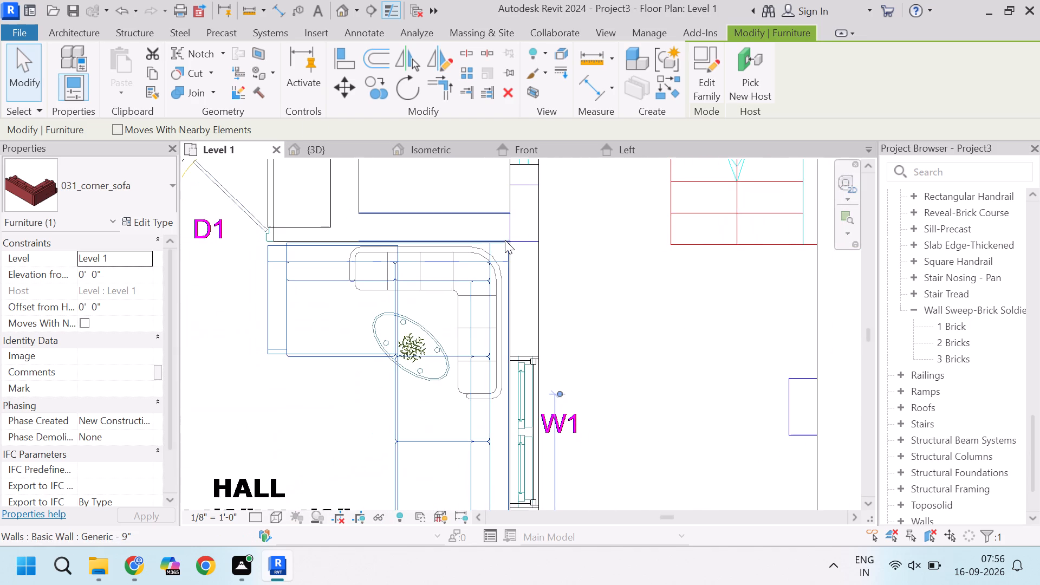
scroll(505, 240, "down", 4)
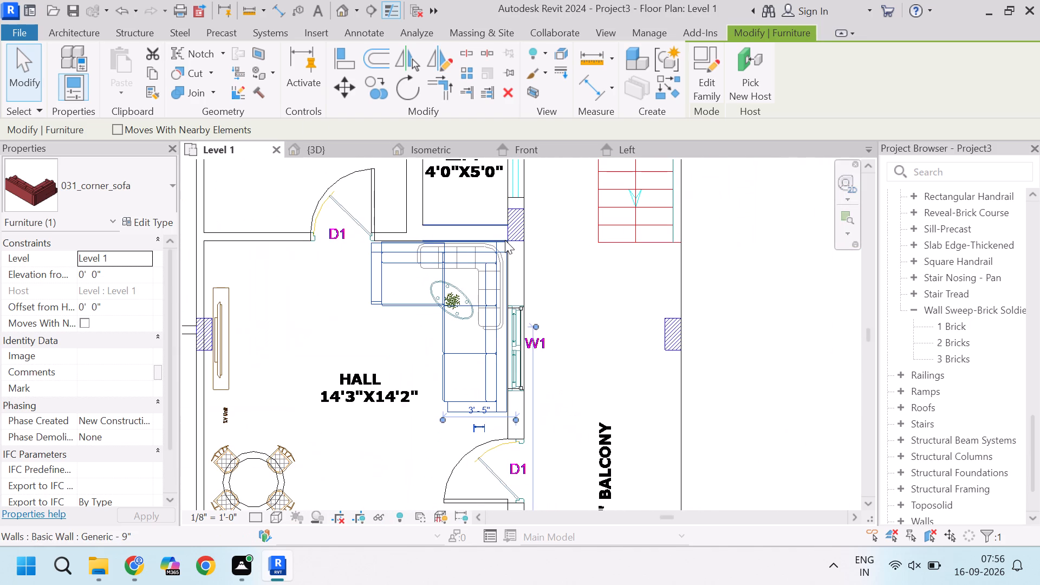
left_click(619, 288)
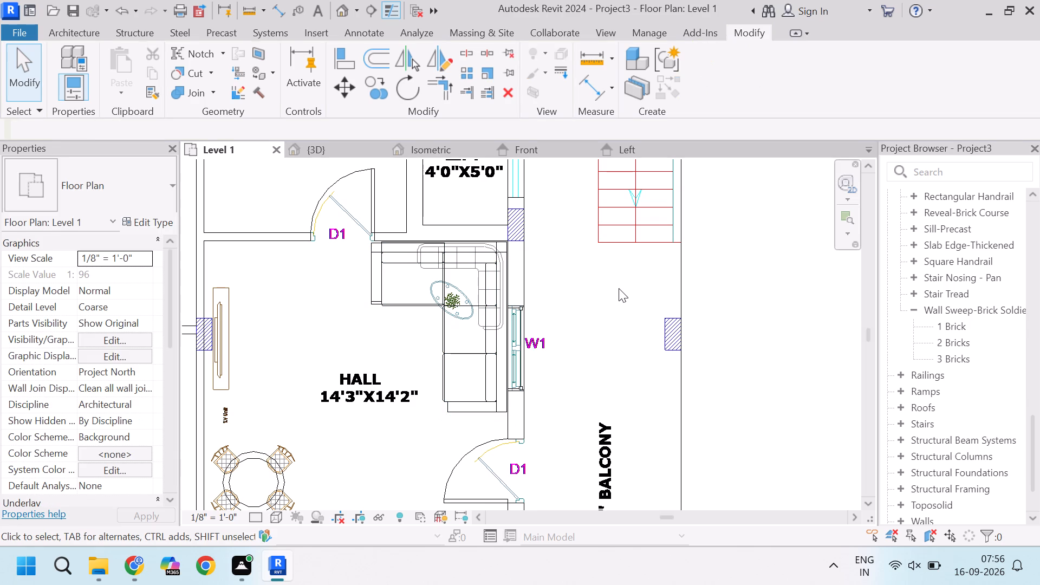
Load the Counter_Top_-_L_Shaped_w_Corner_Sink family from Downloads for placement as a component on Level 1.
scroll(619, 288, "down", 3)
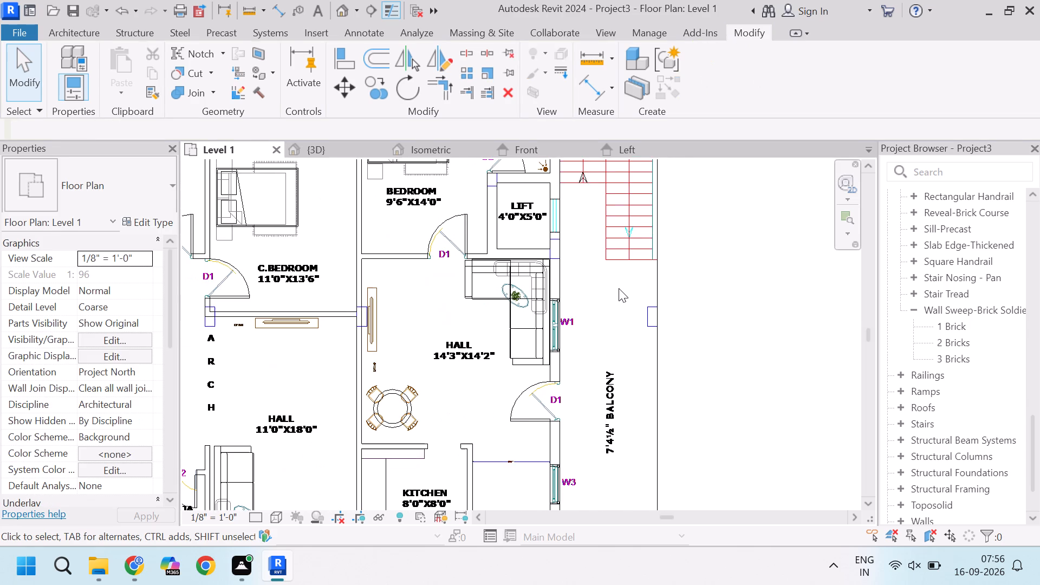
scroll(619, 288, "down", 2)
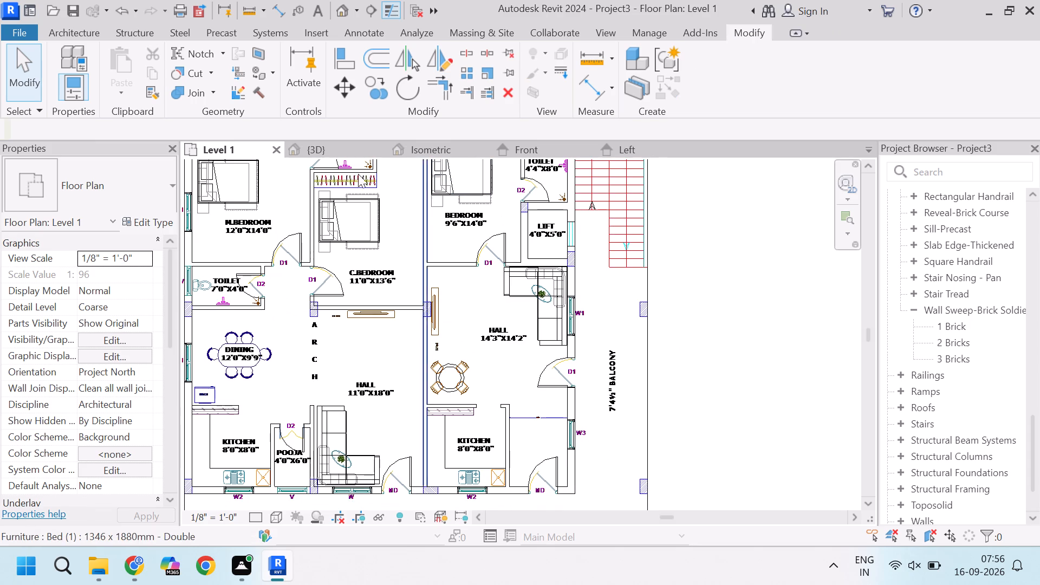
left_click(85, 37)
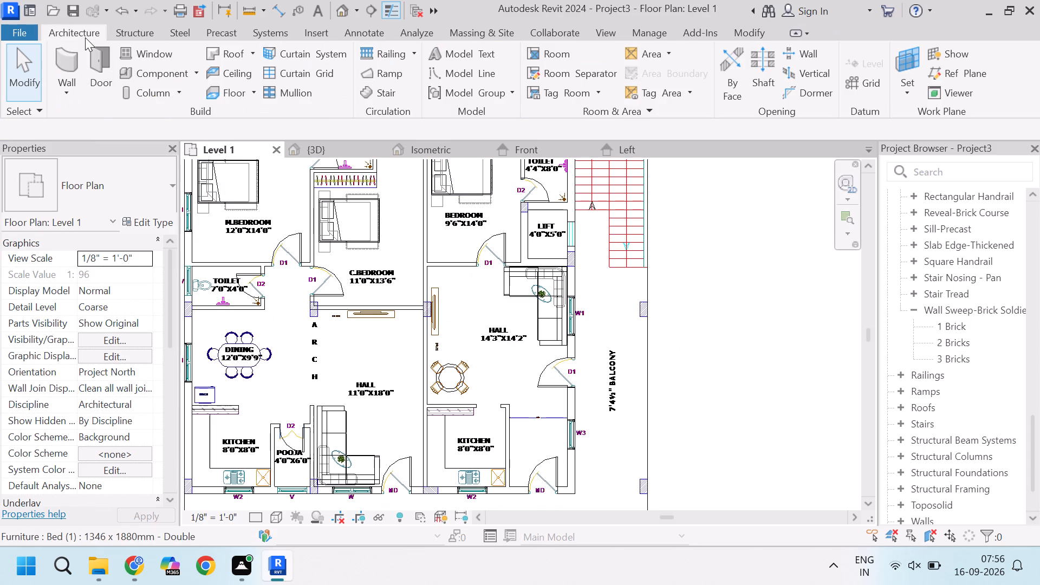
left_click(175, 74)
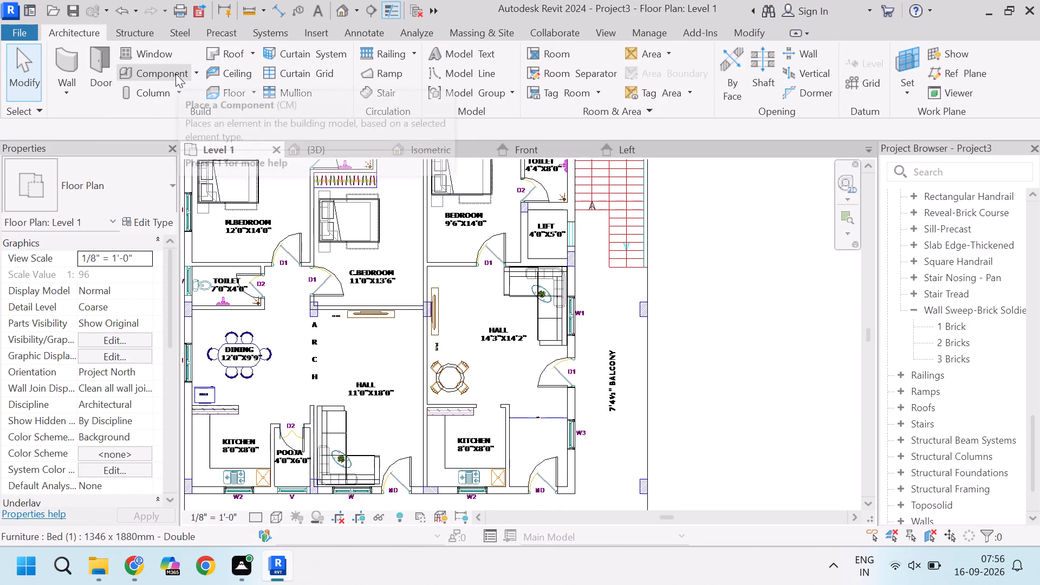
left_click(704, 84)
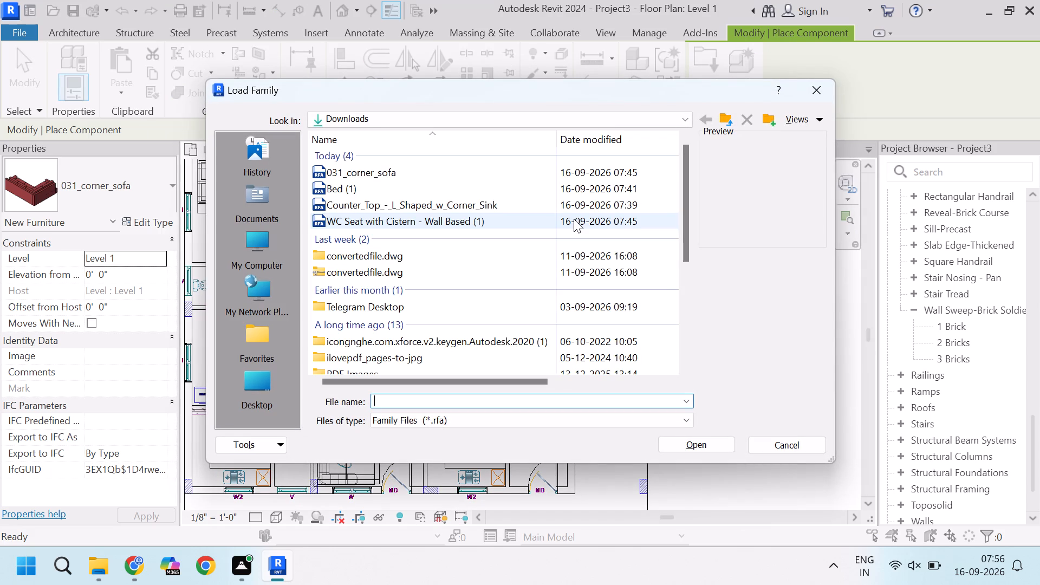
left_click(552, 201)
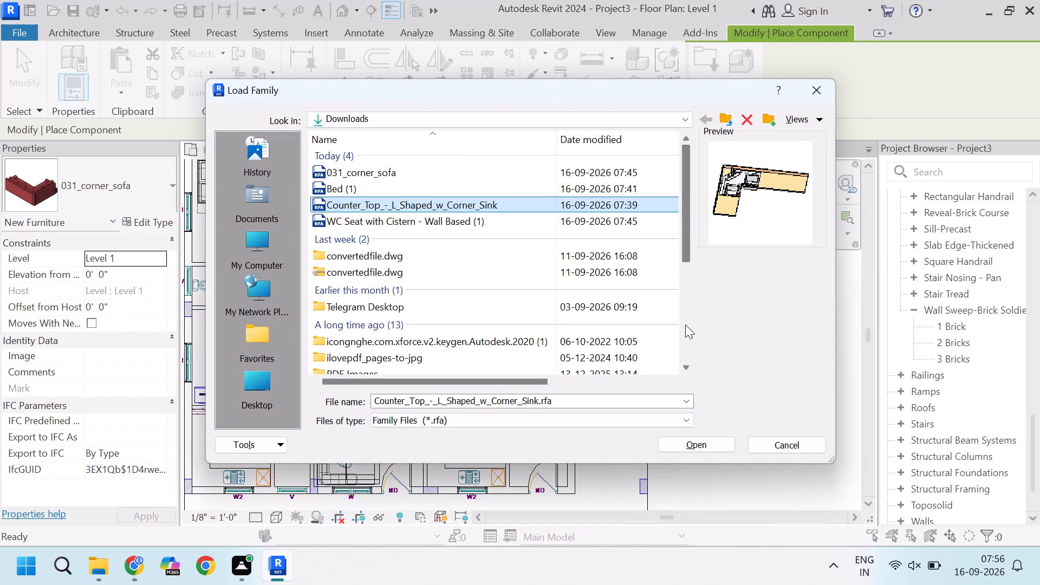
left_click(705, 445)
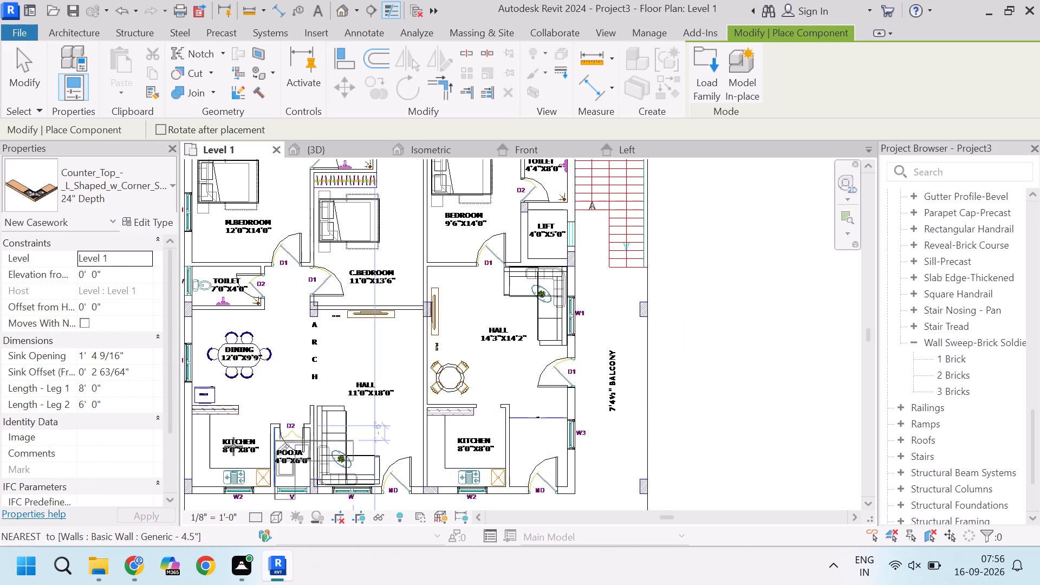
Place the L-shaped corner-sink countertop in the empty area outside the 7'4½" balcony and rotate it by three quarter turns.
left_click(725, 406)
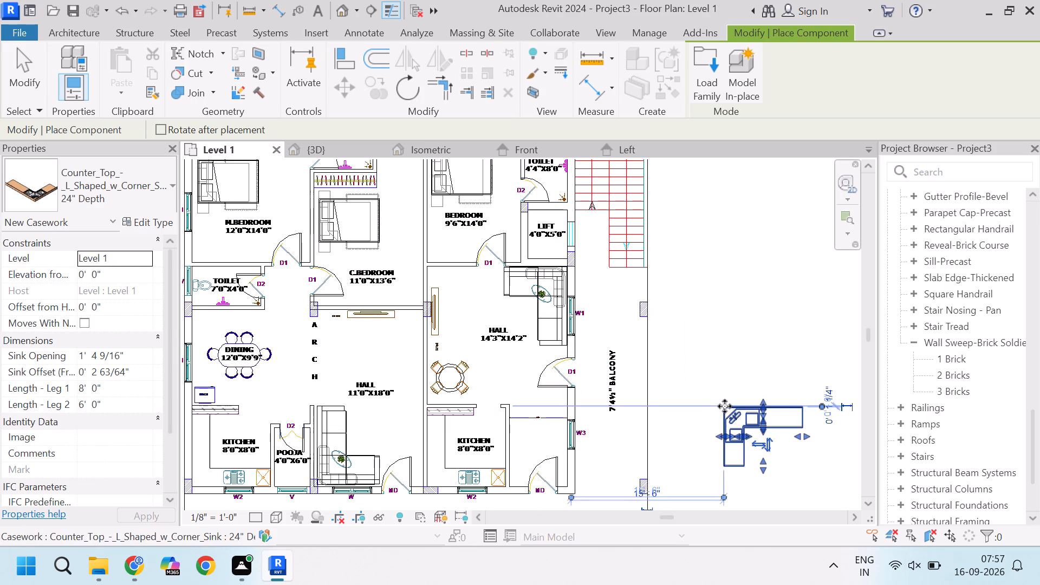
key("Escape")
key("Escape")
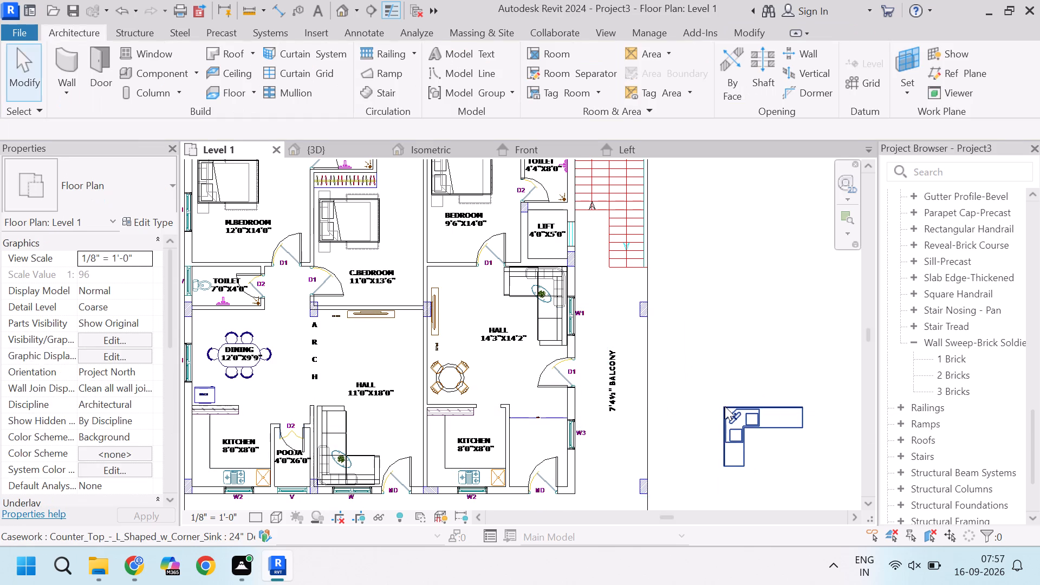
left_click(745, 413)
key("space")
key("space")
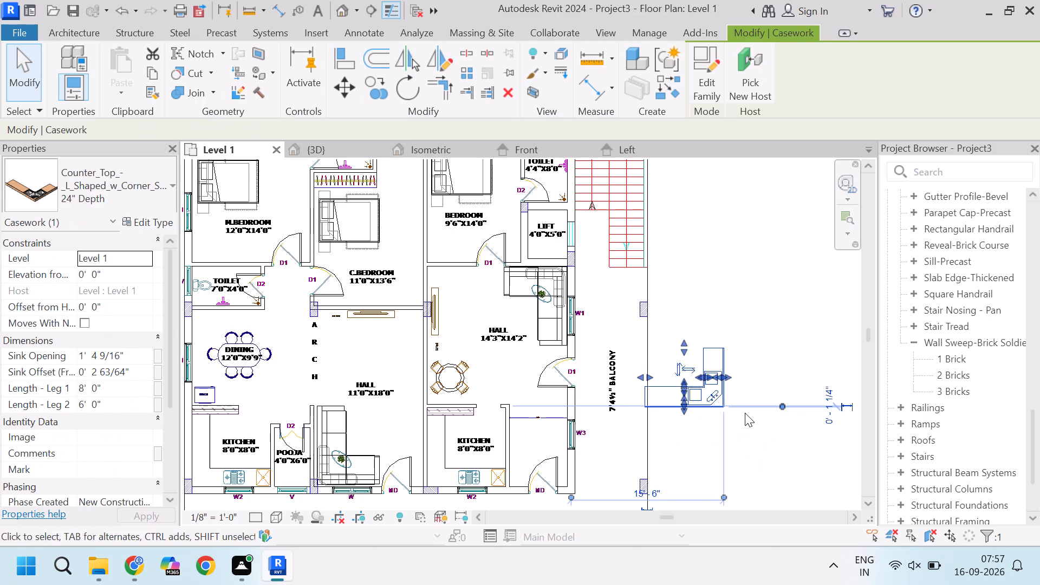
key("space")
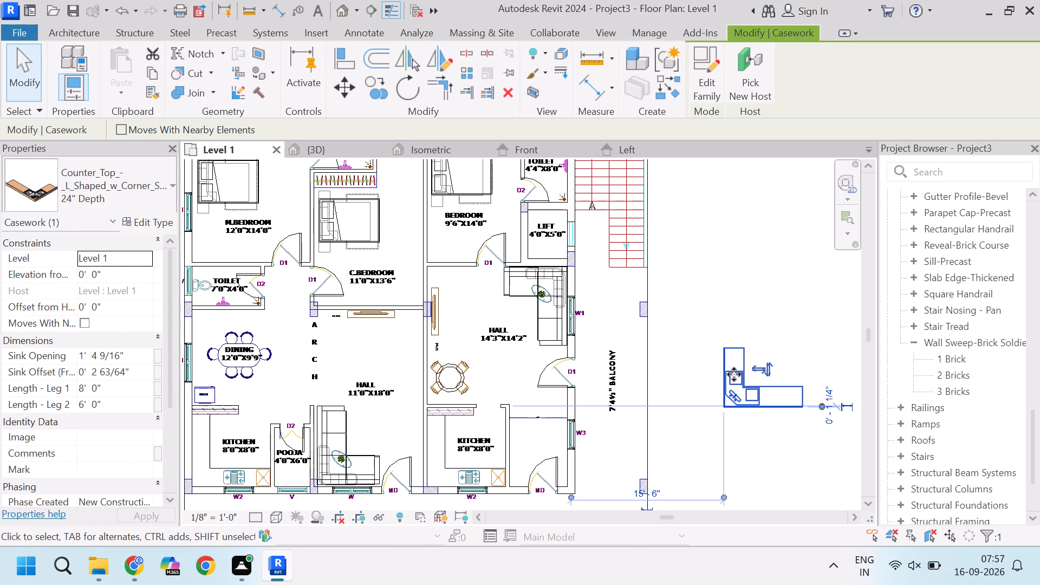
Move the rotated countertop by its outer corner to the inner wall corner of the kitchen beside the pooja room.
left_click_drag(730, 377, 744, 337)
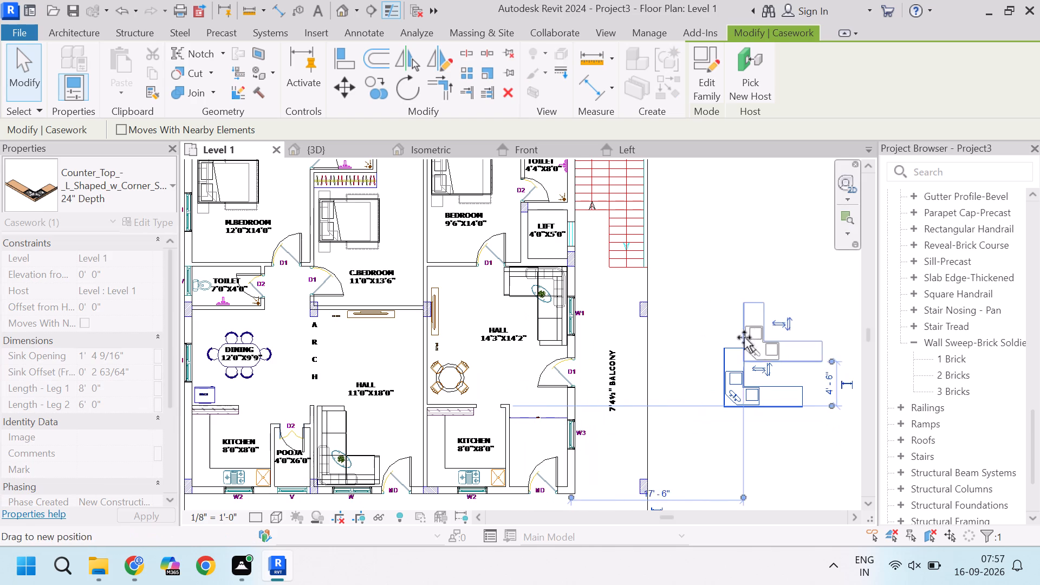
left_click_drag(744, 337, 737, 350)
scroll(738, 396, "up", 1)
scroll(738, 396, "down", 1)
scroll(738, 396, "up", 1)
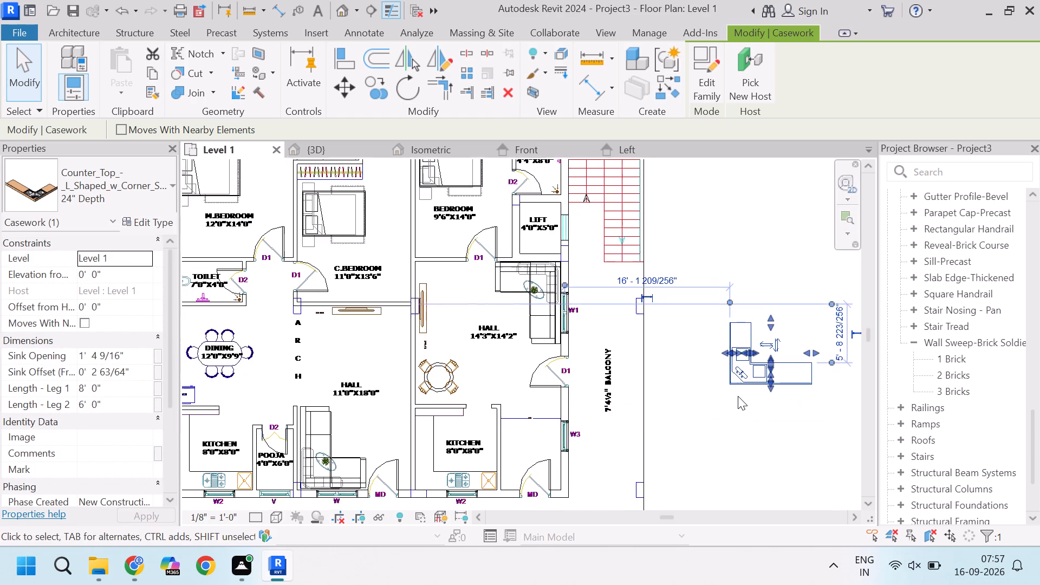
scroll(738, 396, "down", 3)
scroll(738, 396, "up", 11)
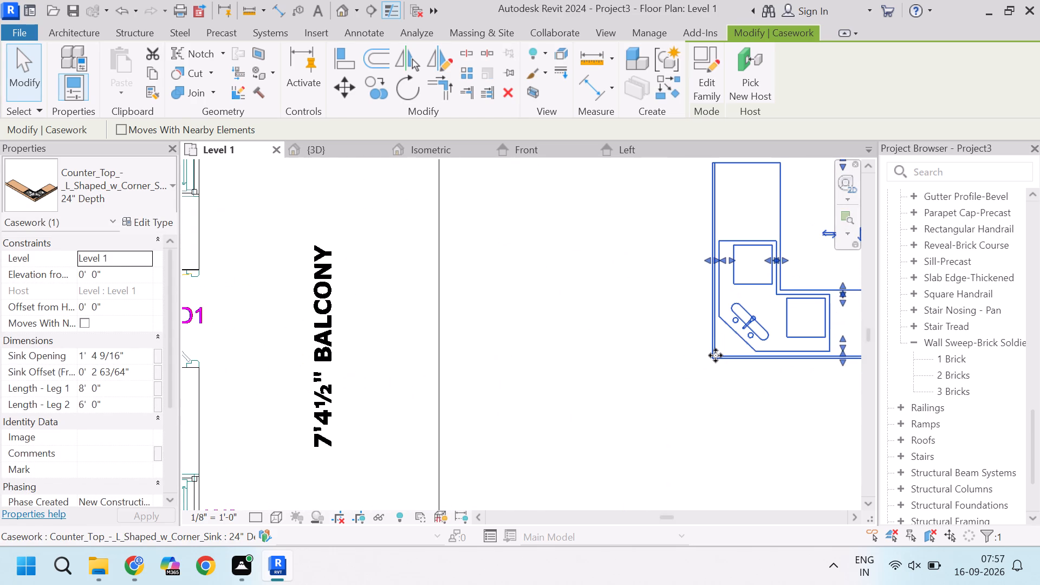
type("MV")
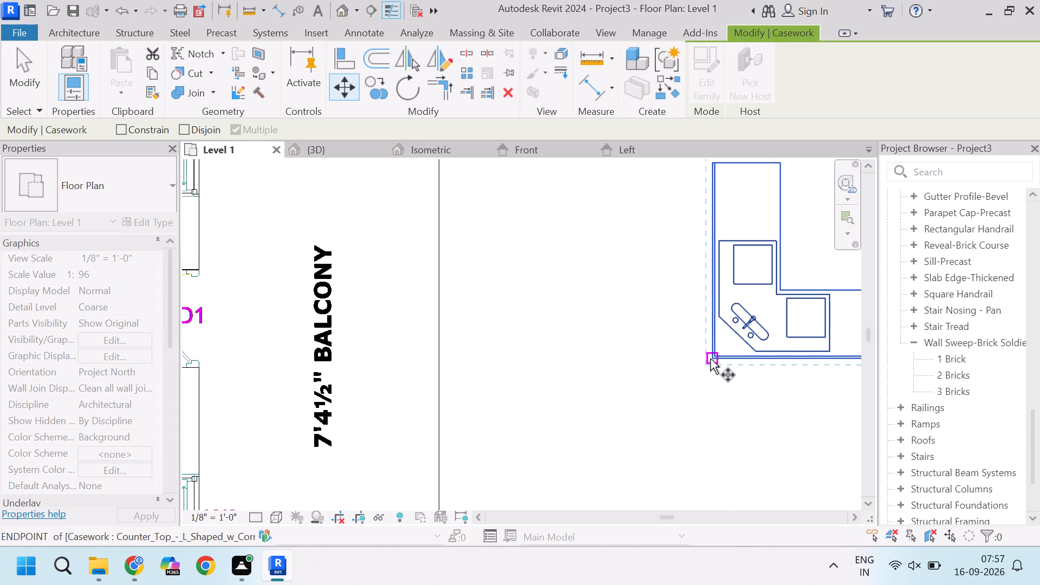
left_click(712, 357)
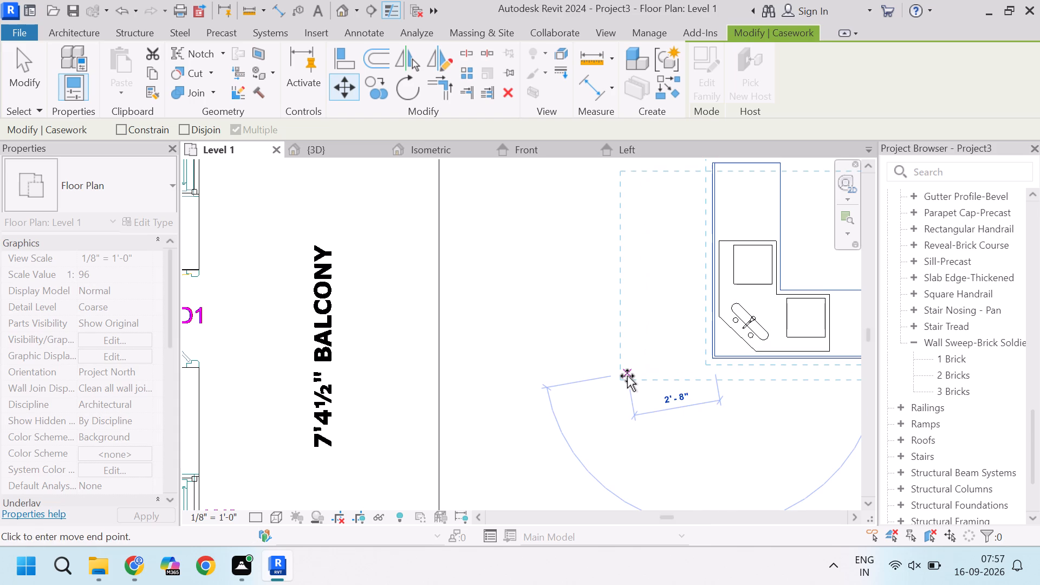
scroll(627, 376, "down", 13)
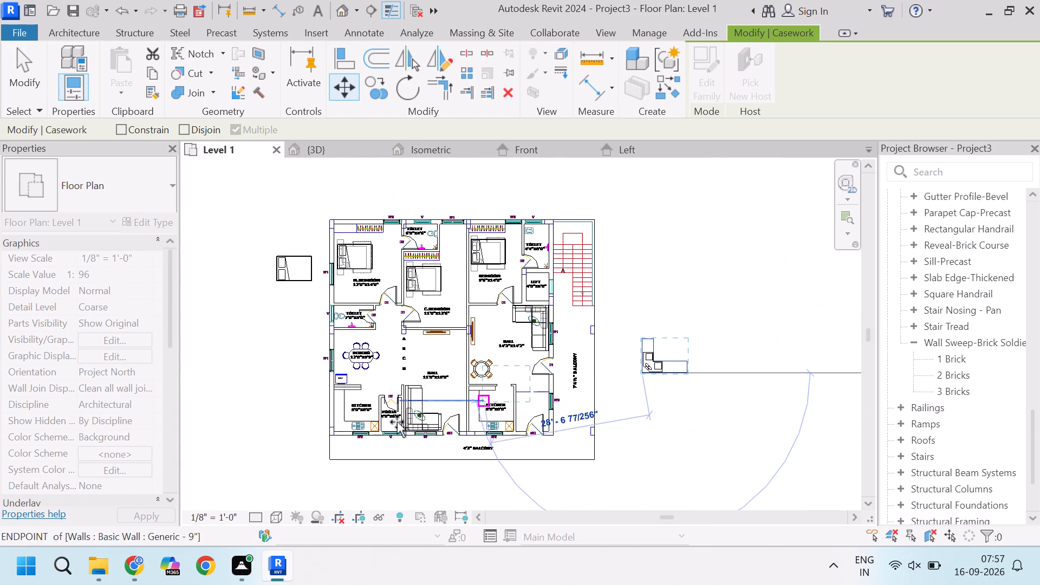
scroll(344, 439, "down", 1)
scroll(344, 439, "up", 12)
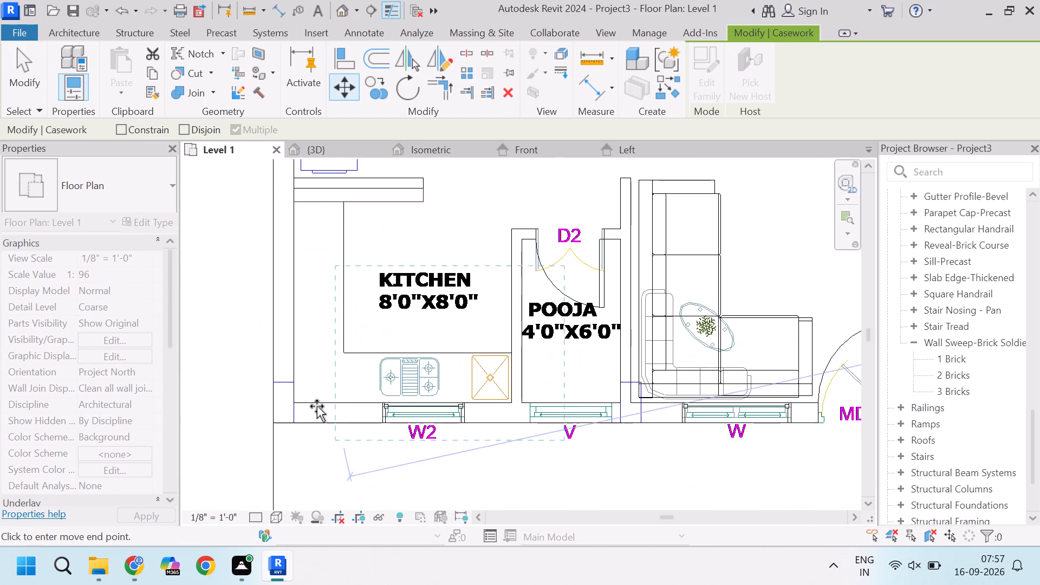
left_click(295, 404)
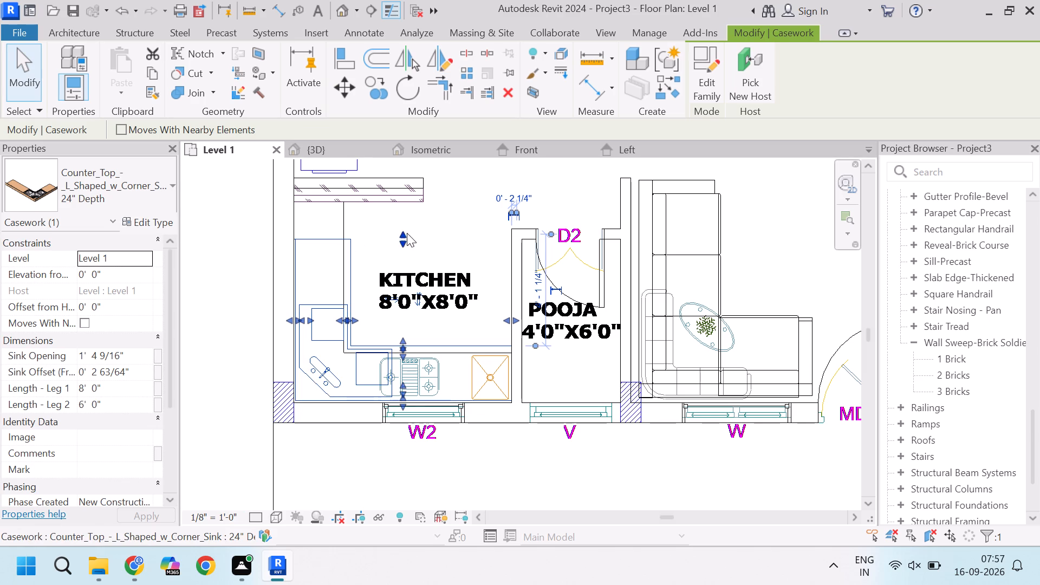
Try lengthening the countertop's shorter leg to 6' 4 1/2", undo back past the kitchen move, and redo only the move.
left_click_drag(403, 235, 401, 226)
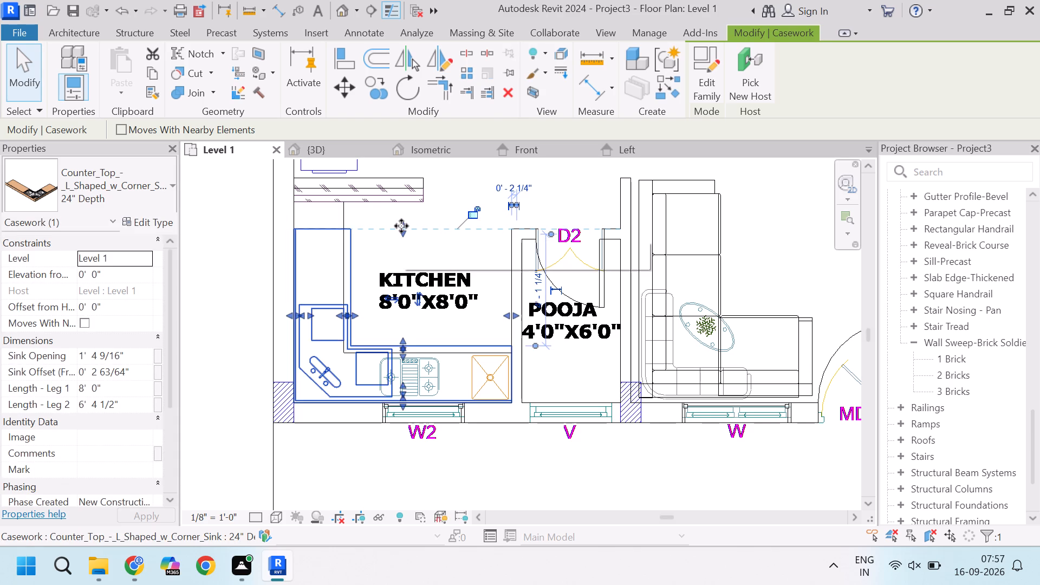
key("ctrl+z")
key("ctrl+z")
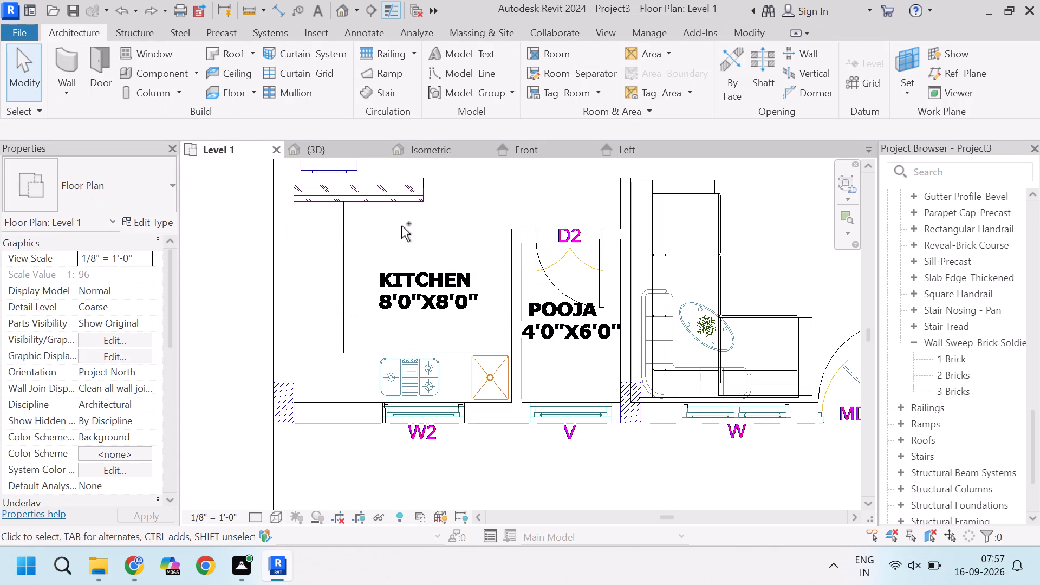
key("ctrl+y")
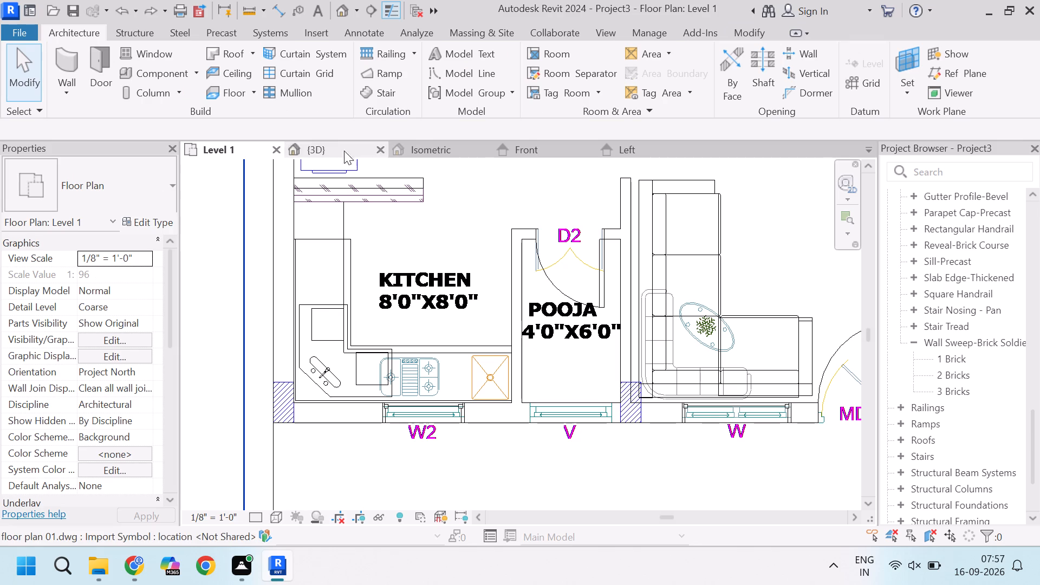
Examine the countertop in the 3D view and compare it with the other apartment's kitchen layout.
left_click(323, 146)
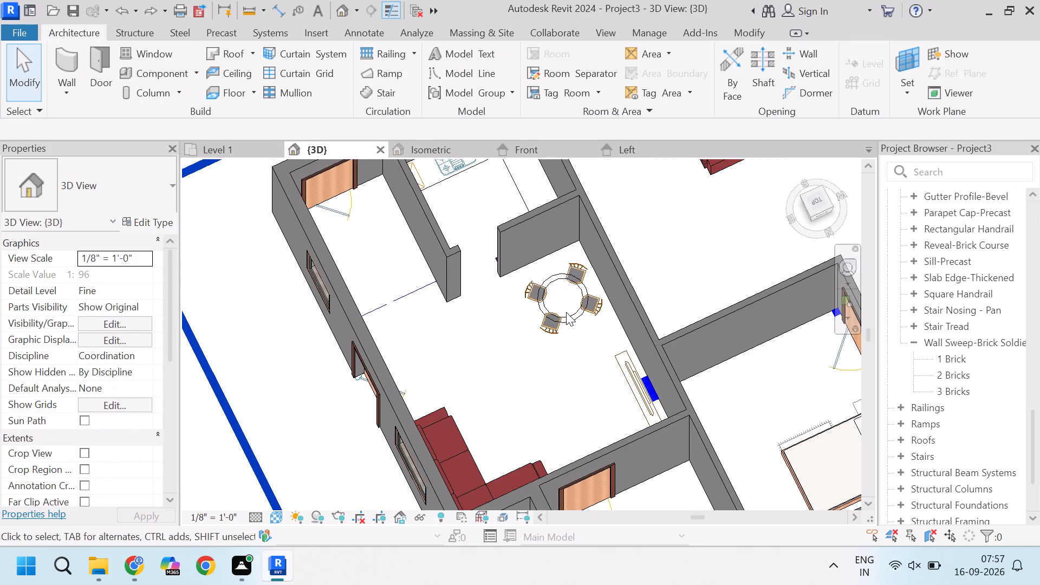
scroll(566, 312, "down", 3)
scroll(566, 312, "up", 1)
scroll(566, 312, "down", 3)
scroll(566, 312, "up", 1)
scroll(566, 312, "down", 2)
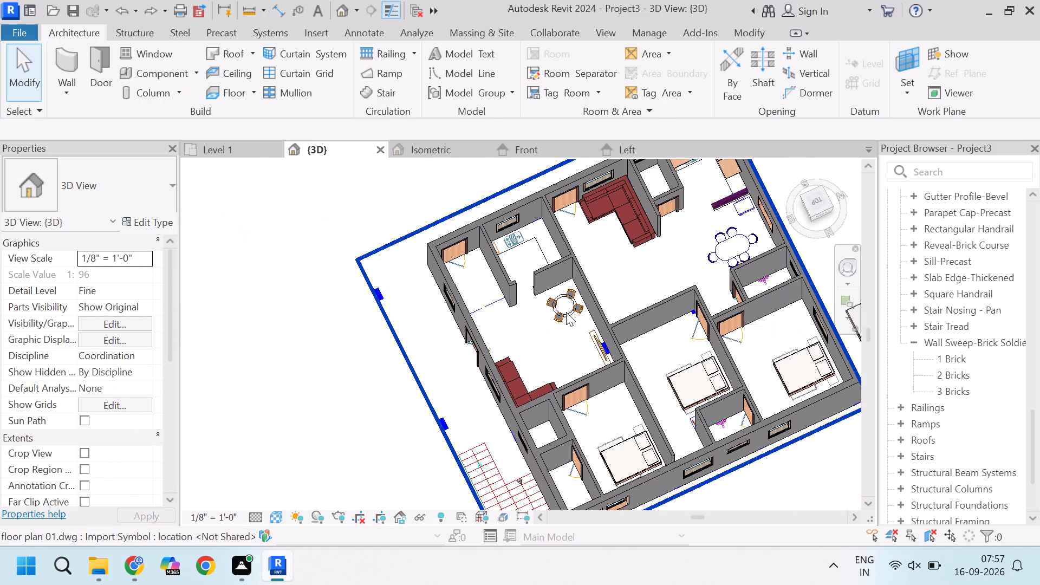
scroll(566, 312, "down", 1)
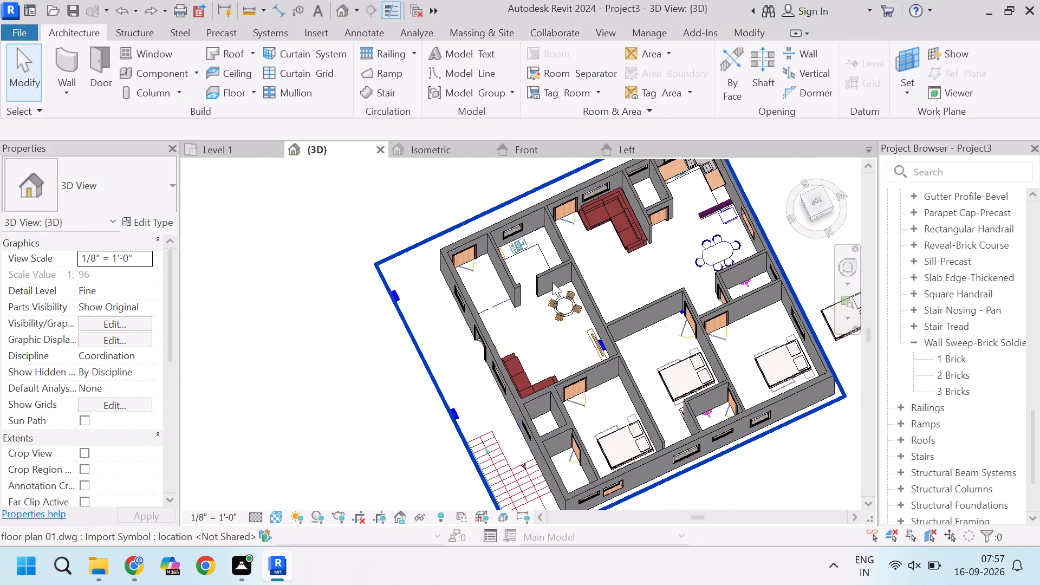
scroll(535, 246, "up", 13)
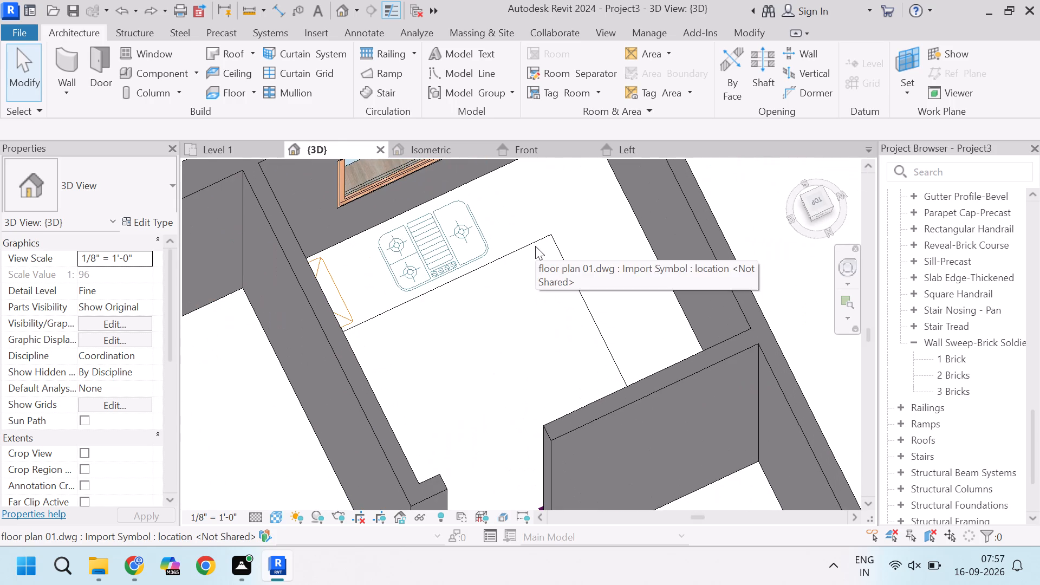
scroll(535, 246, "down", 4)
scroll(535, 246, "up", 1)
scroll(535, 246, "down", 7)
scroll(535, 246, "up", 2)
scroll(535, 246, "down", 3)
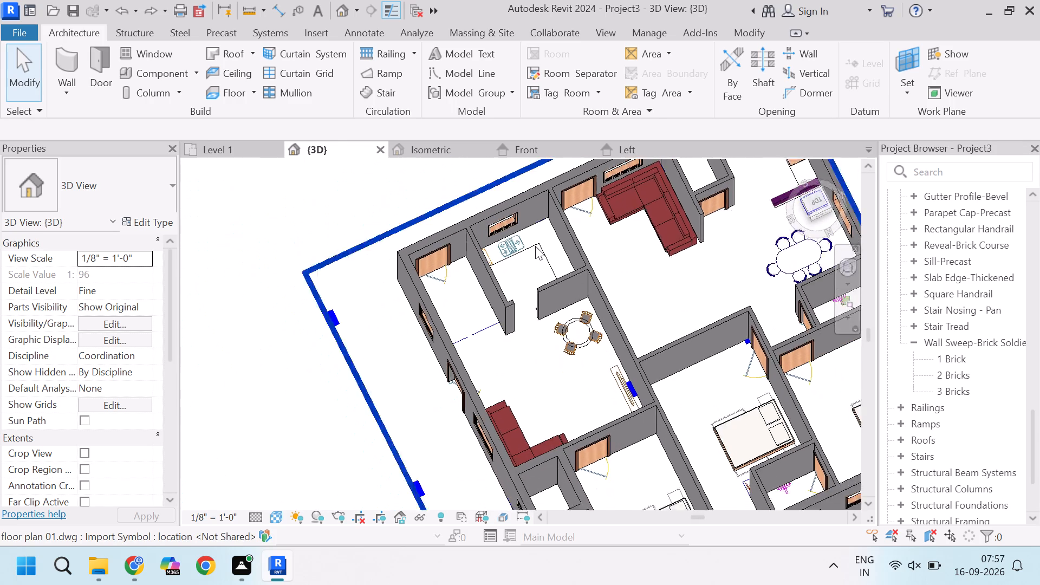
scroll(535, 246, "down", 2)
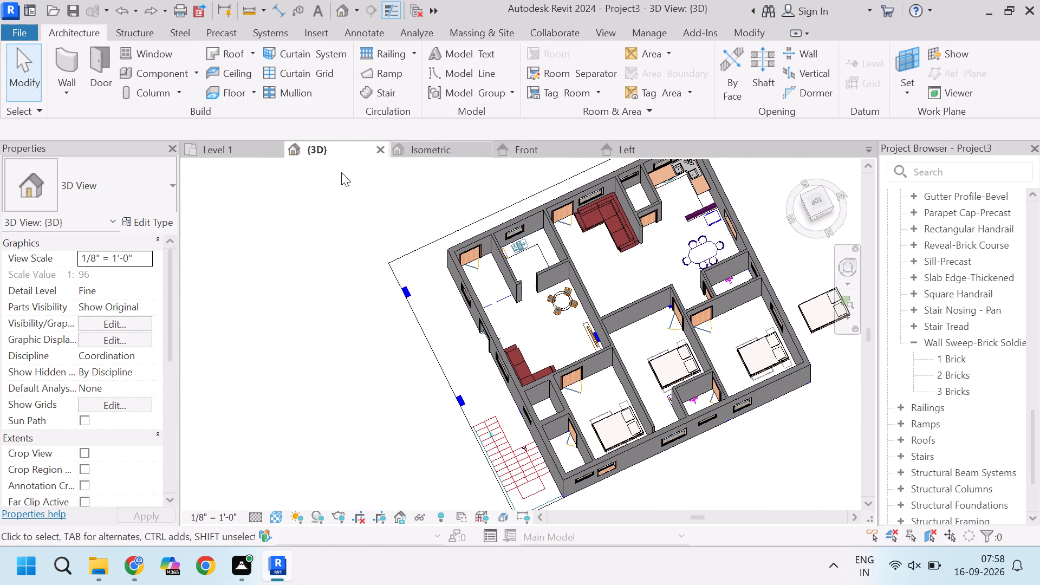
scroll(721, 235, "up", 4)
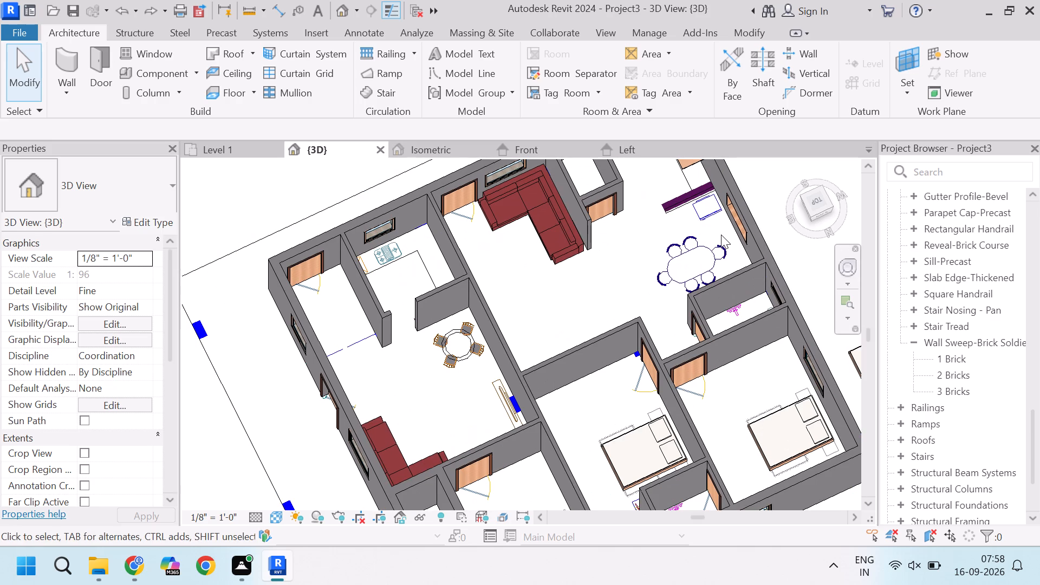
scroll(384, 235, "up", 9)
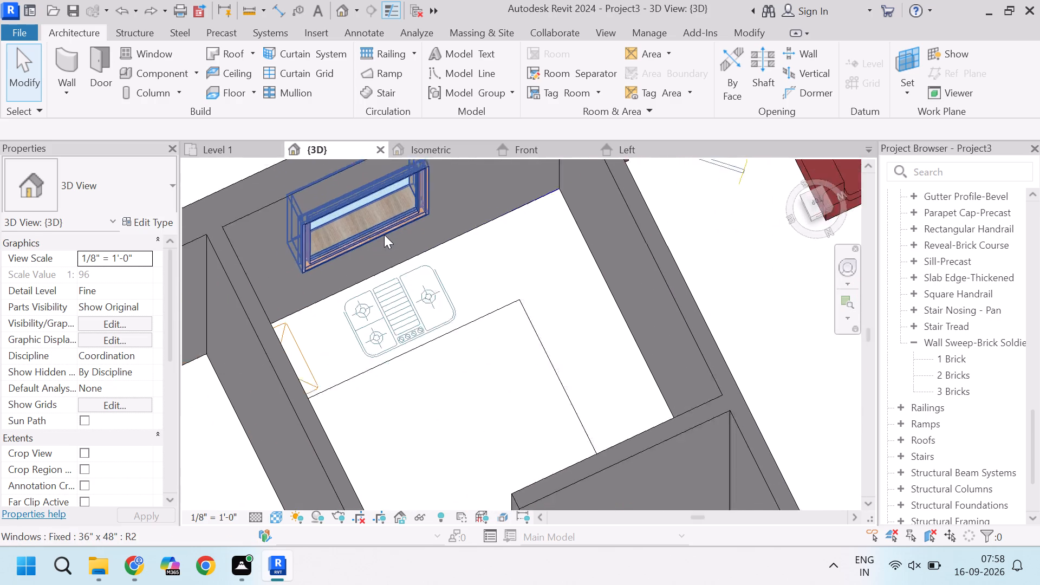
scroll(384, 235, "up", 2)
scroll(447, 327, "down", 2)
scroll(447, 327, "up", 1)
scroll(447, 327, "down", 3)
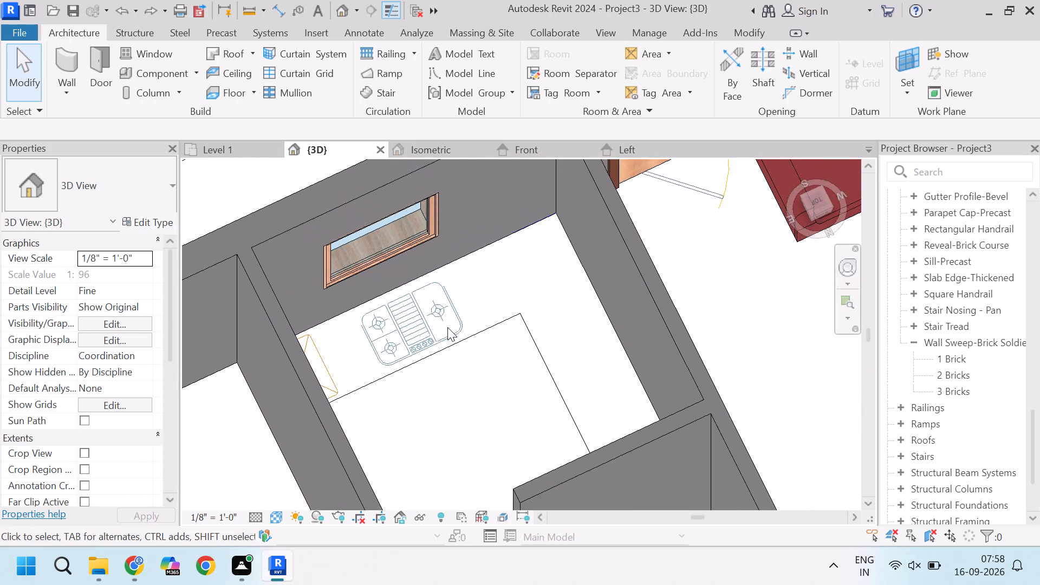
scroll(447, 327, "down", 2)
scroll(447, 327, "up", 2)
scroll(447, 327, "down", 9)
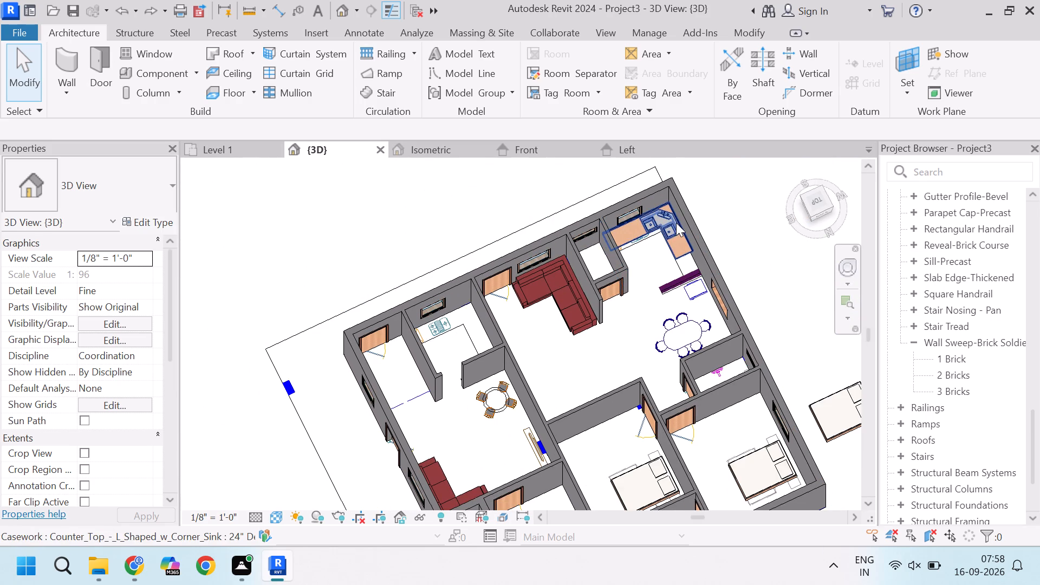
scroll(676, 223, "up", 7)
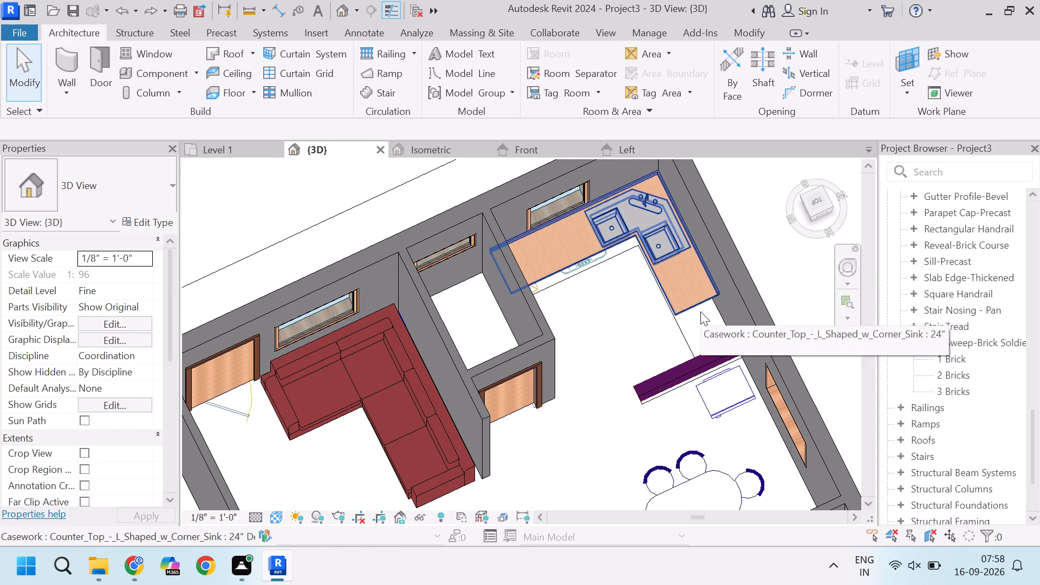
scroll(672, 303, "down", 3)
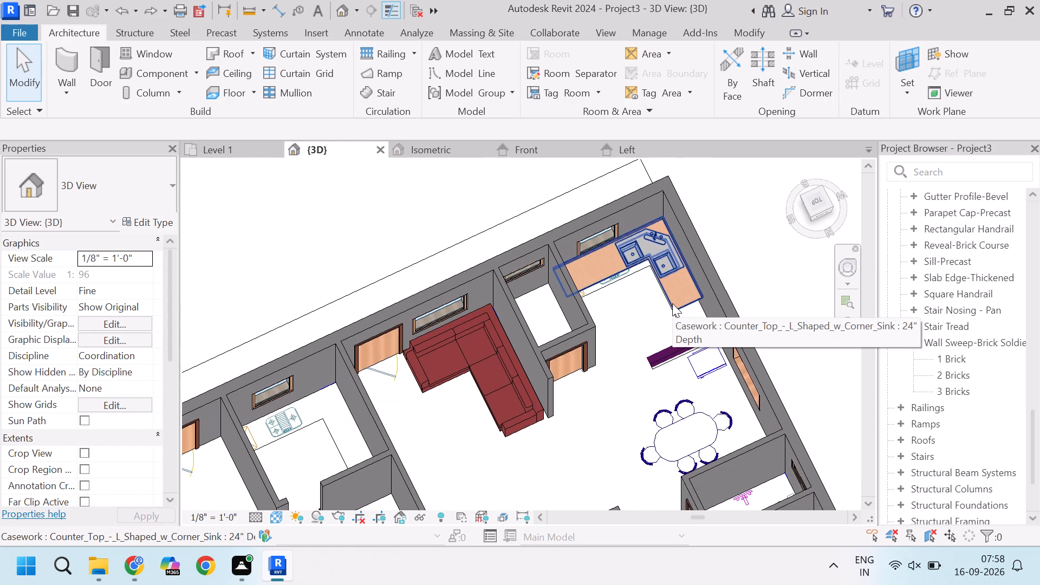
scroll(672, 303, "down", 2)
scroll(672, 303, "up", 1)
scroll(369, 409, "up", 11)
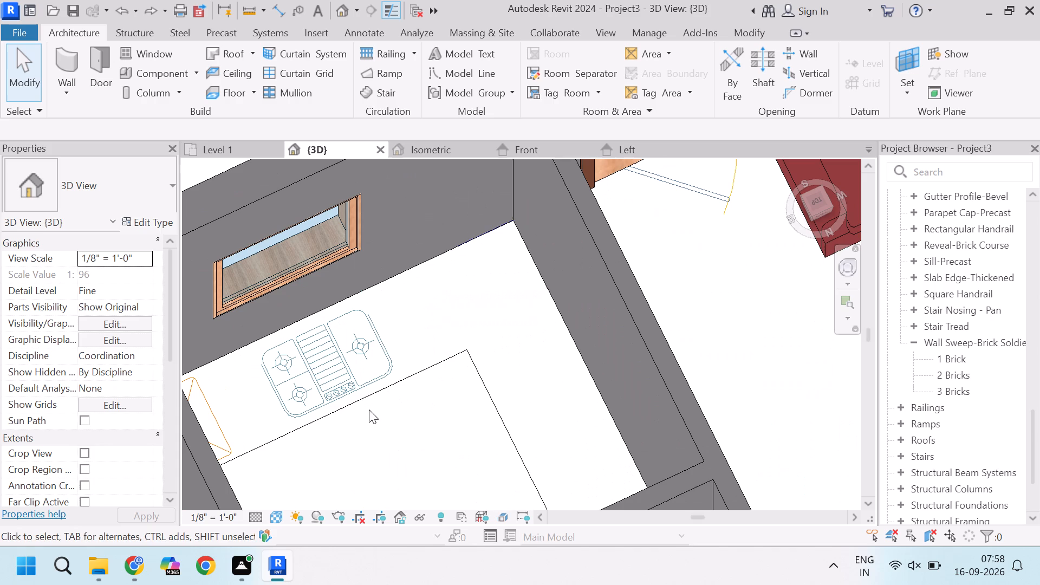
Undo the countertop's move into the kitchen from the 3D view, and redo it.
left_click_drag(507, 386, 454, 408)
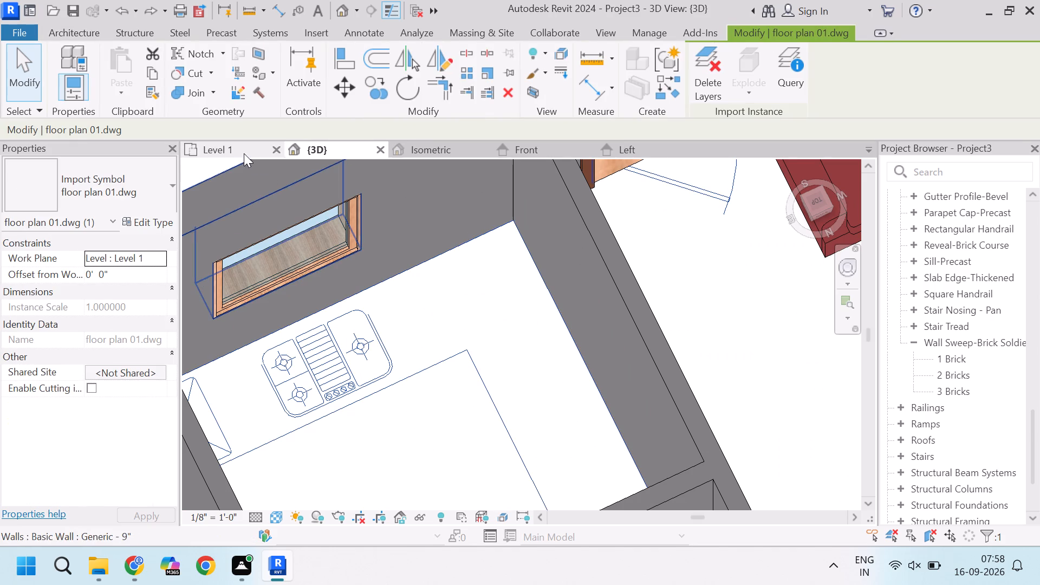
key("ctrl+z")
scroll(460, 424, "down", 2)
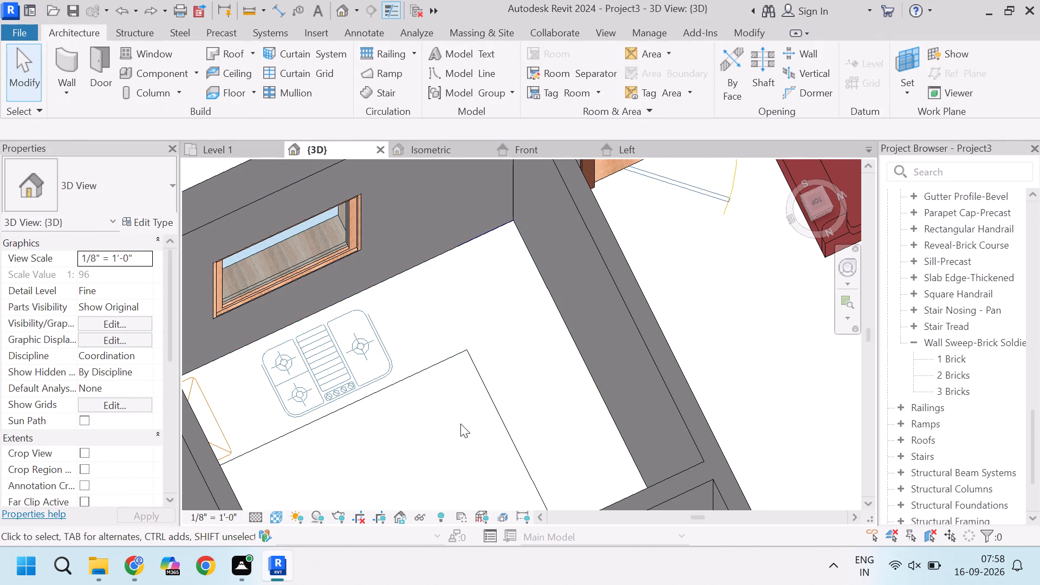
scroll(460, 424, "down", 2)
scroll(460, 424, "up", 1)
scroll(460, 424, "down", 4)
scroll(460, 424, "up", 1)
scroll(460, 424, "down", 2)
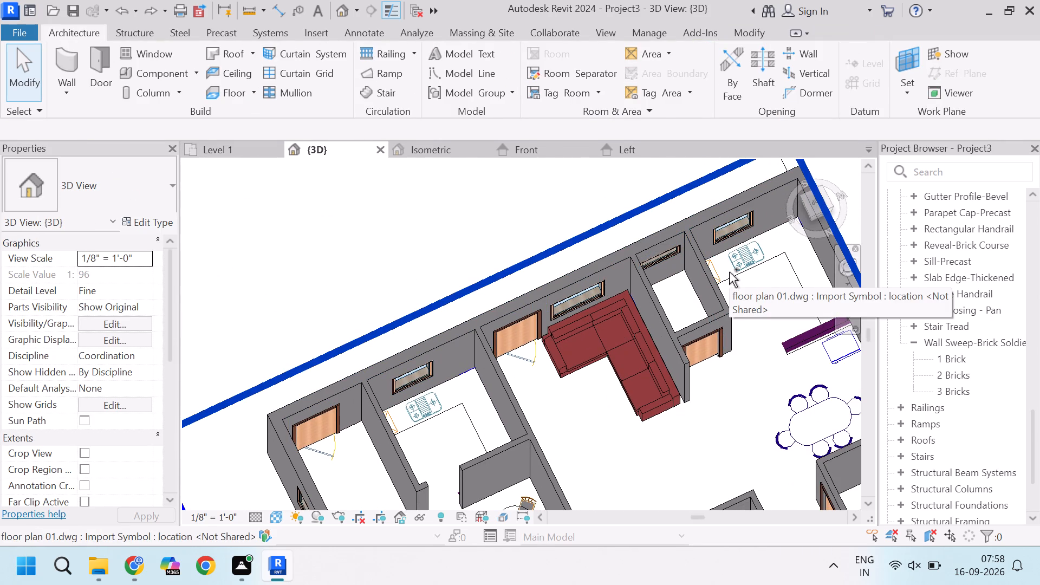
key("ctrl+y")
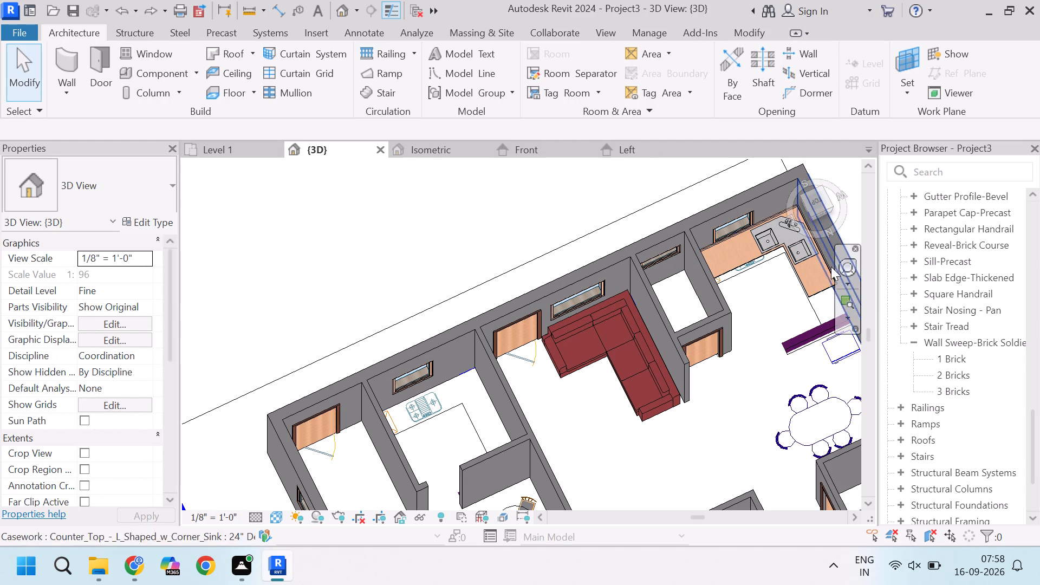
In the Level 1 plan, move the L-shaped countertop from the pooja-side kitchen to the matching inner wall corner of the other apartment's kitchen.
left_click(237, 141)
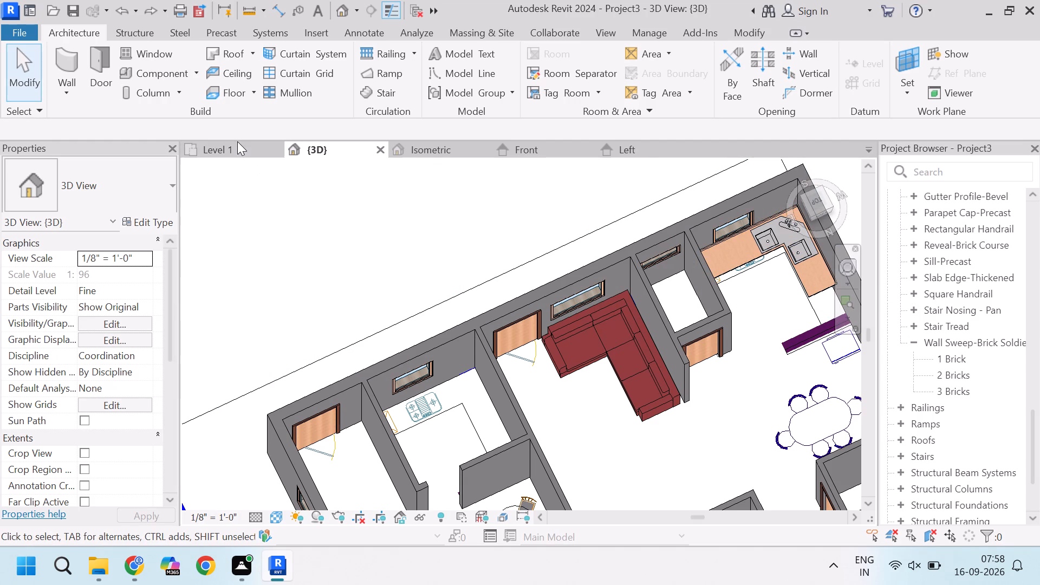
left_click(237, 141)
left_click(237, 147)
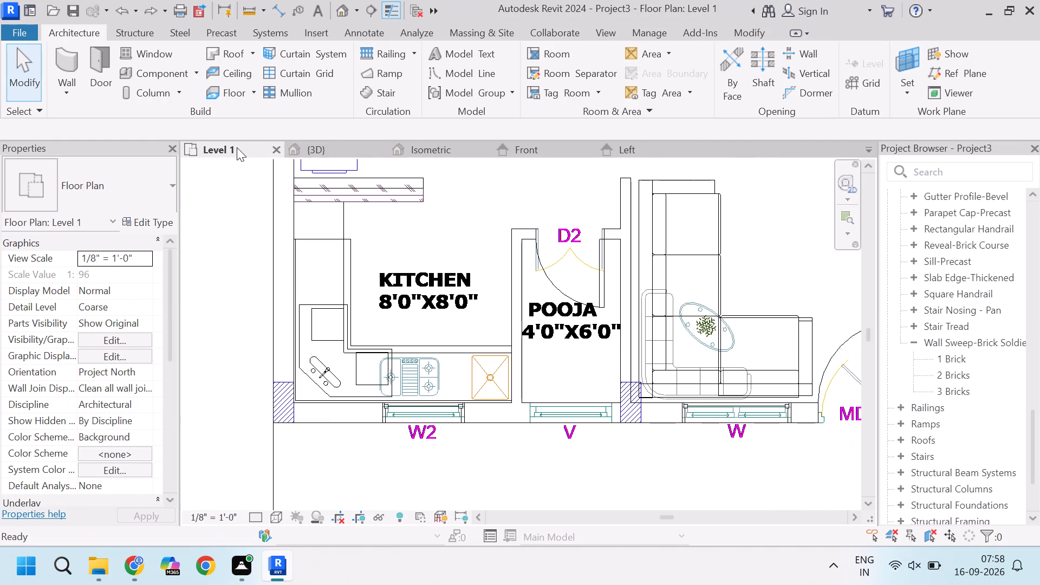
scroll(478, 347, "up", 3)
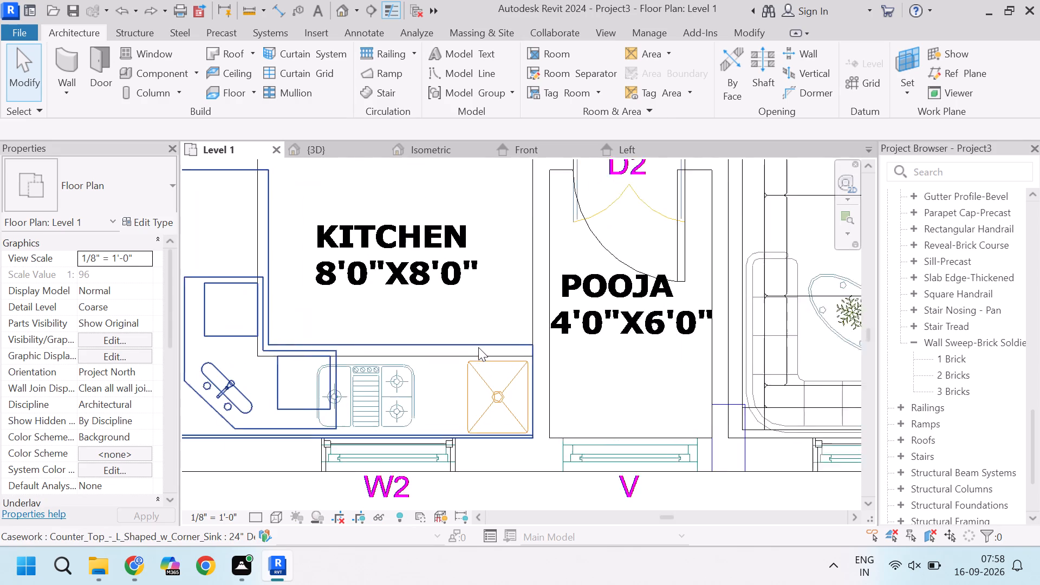
scroll(478, 347, "up", 1)
scroll(478, 347, "down", 5)
scroll(478, 347, "up", 1)
scroll(478, 347, "down", 9)
scroll(478, 347, "up", 1)
scroll(478, 347, "down", 1)
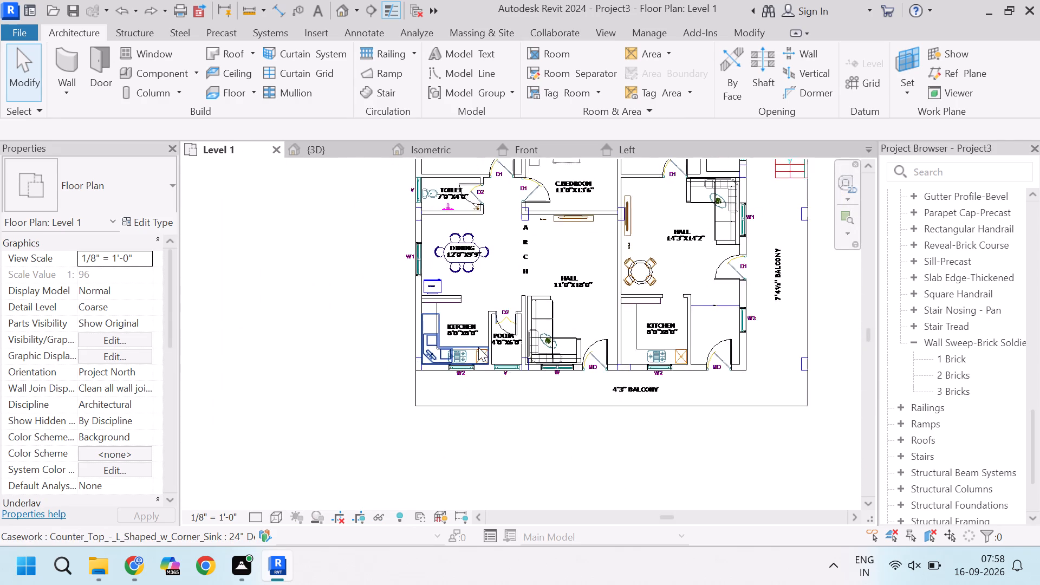
scroll(478, 347, "down", 1)
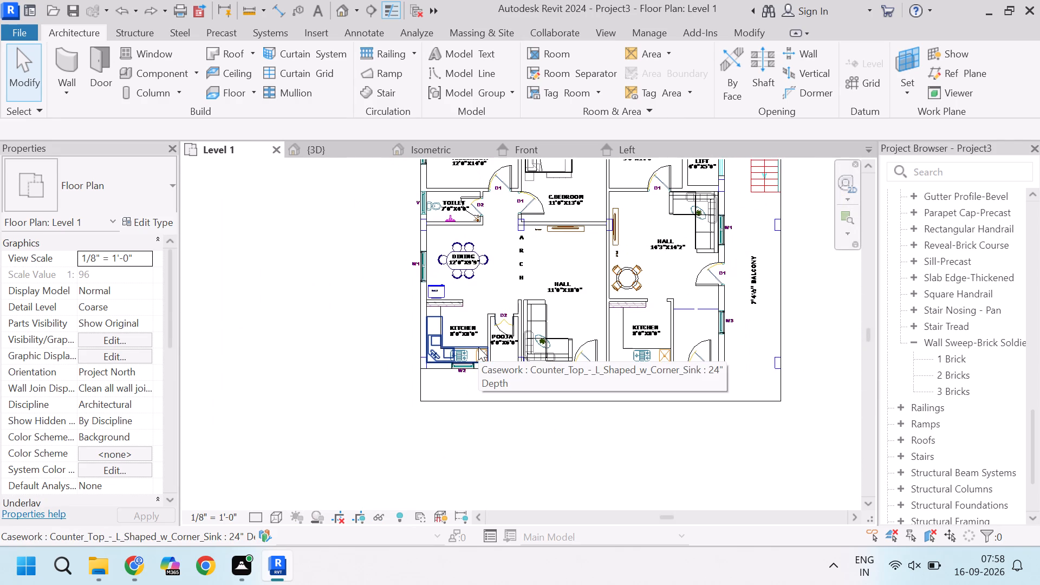
scroll(478, 347, "up", 4)
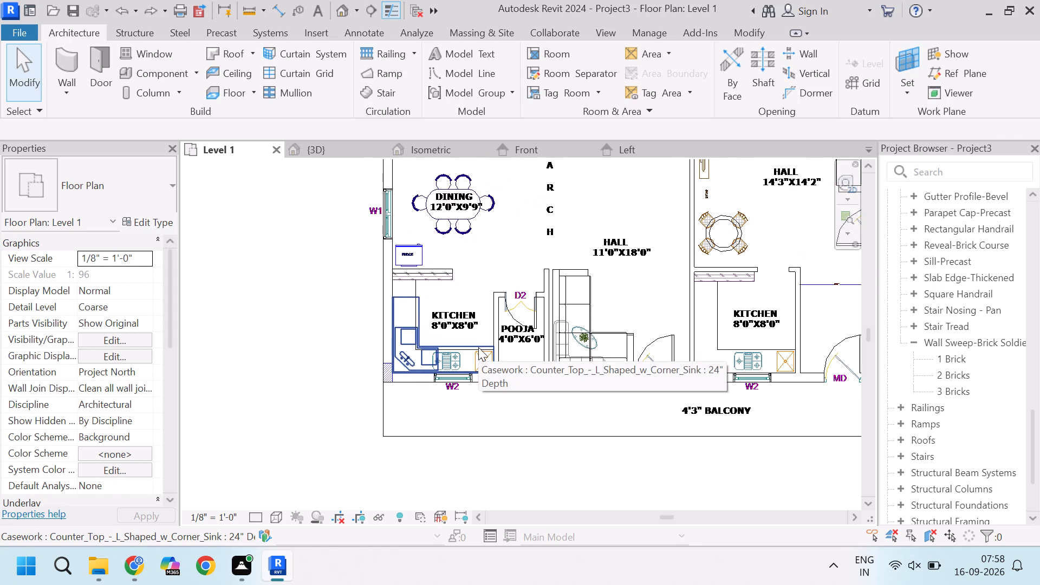
scroll(478, 347, "up", 2)
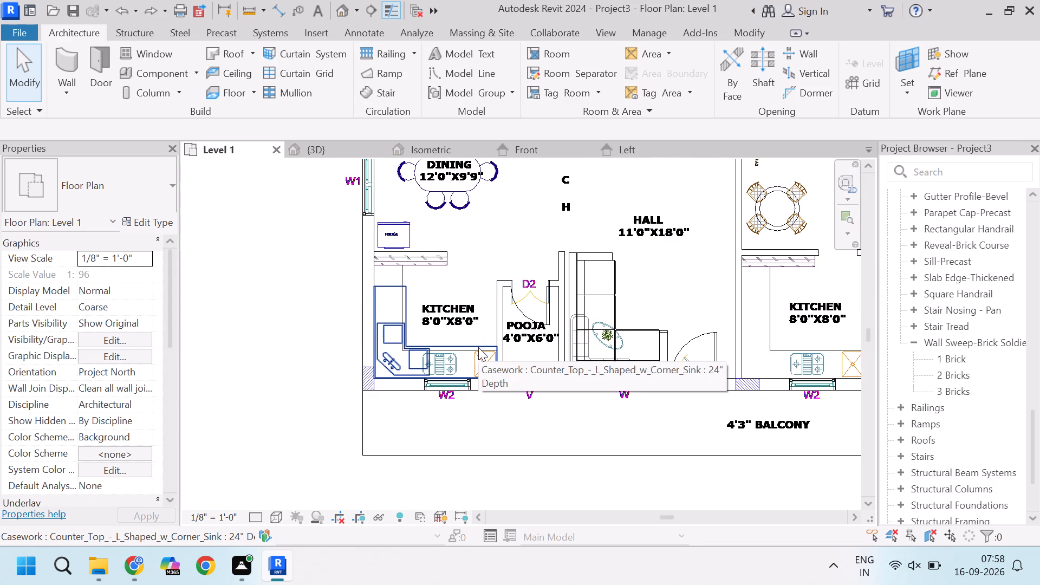
left_click(478, 347)
scroll(429, 367, "up", 7)
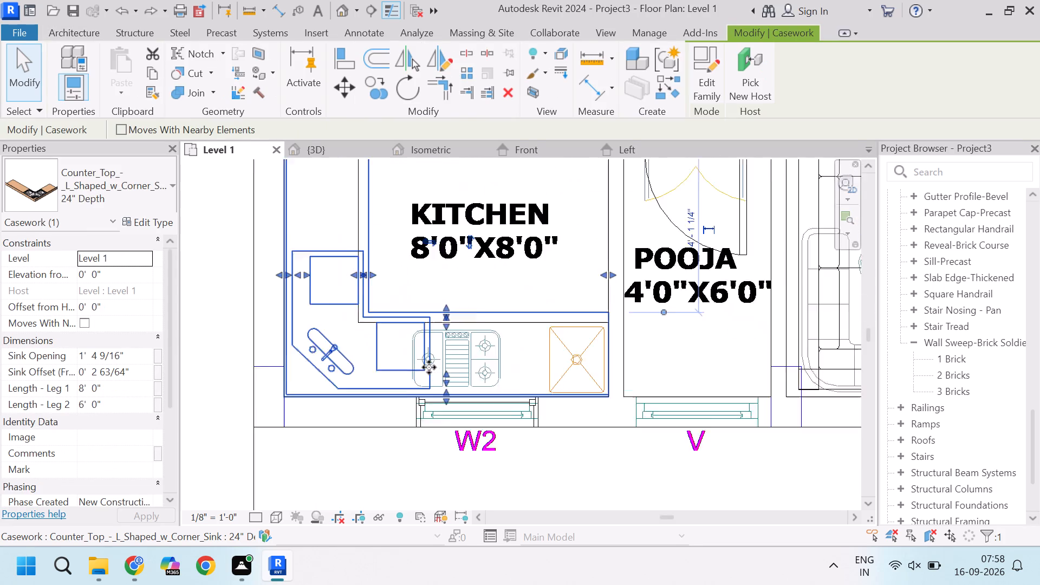
scroll(429, 367, "up", 7)
scroll(429, 367, "down", 6)
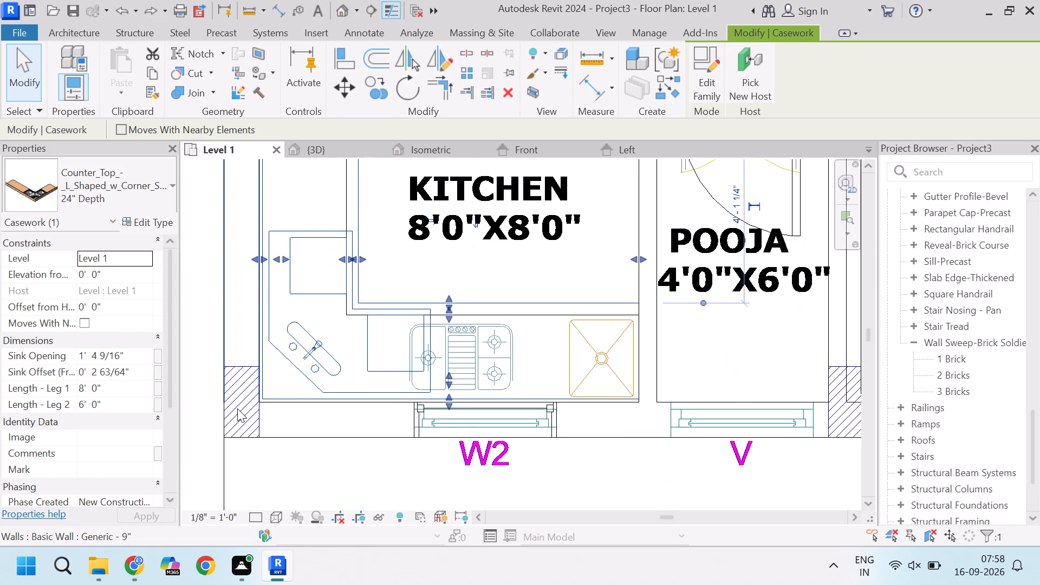
scroll(237, 408, "down", 2)
scroll(237, 408, "up", 5)
scroll(237, 408, "down", 1)
scroll(237, 408, "up", 4)
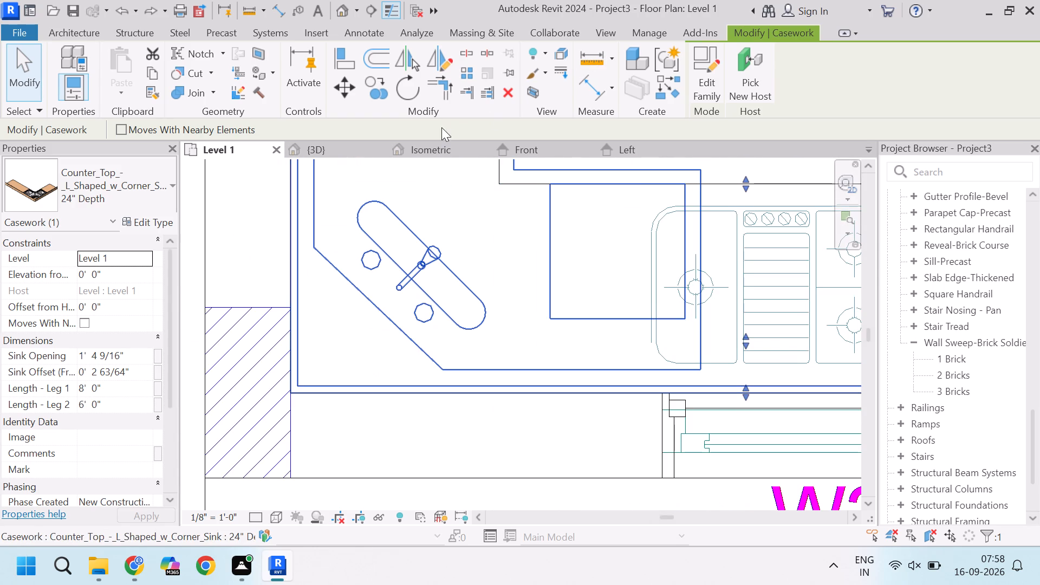
left_click(344, 90)
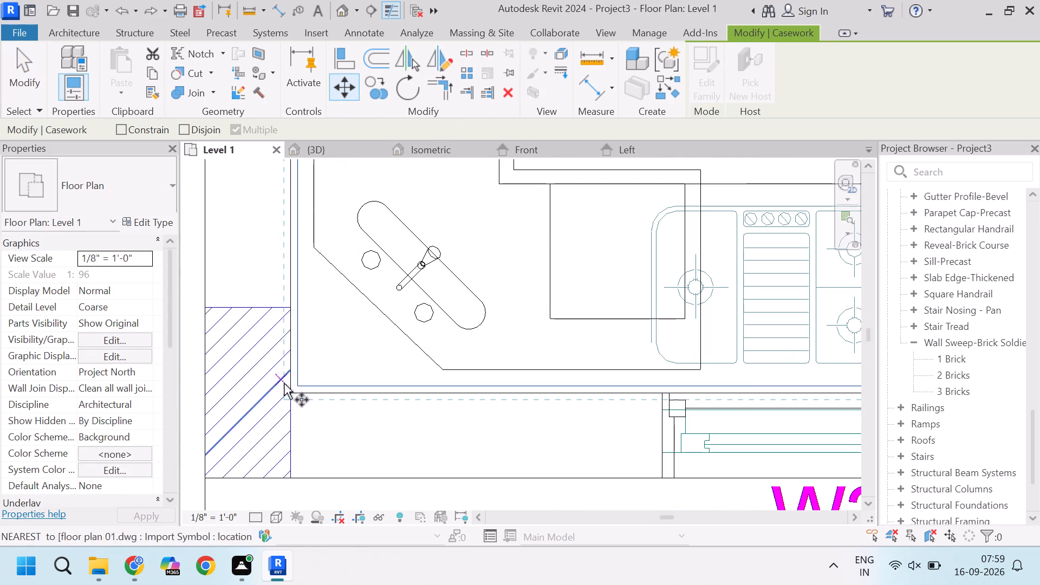
left_click(290, 395)
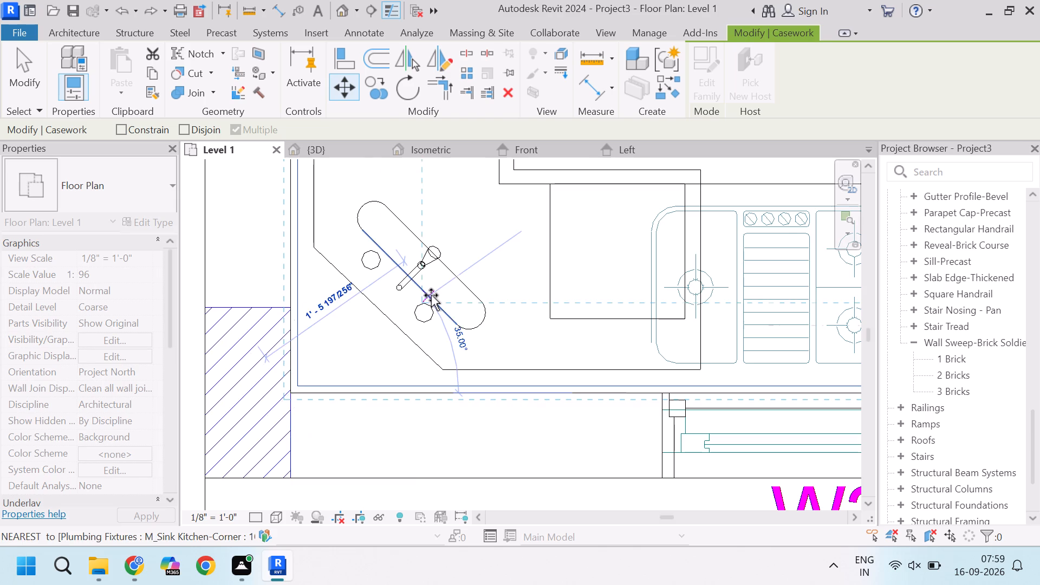
scroll(431, 295, "down", 7)
scroll(431, 295, "up", 1)
scroll(431, 295, "down", 12)
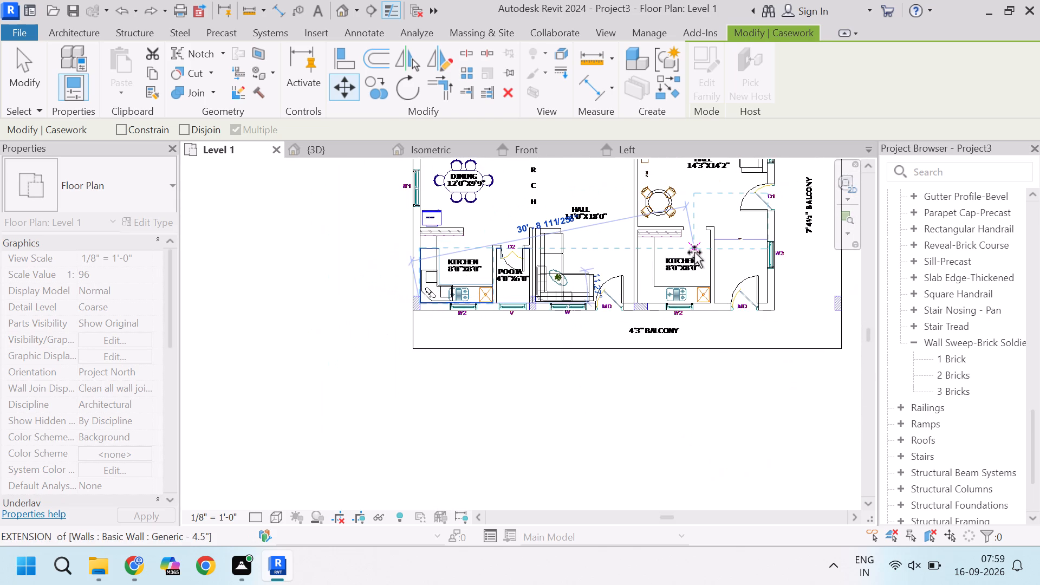
scroll(694, 252, "up", 12)
scroll(451, 440, "down", 4)
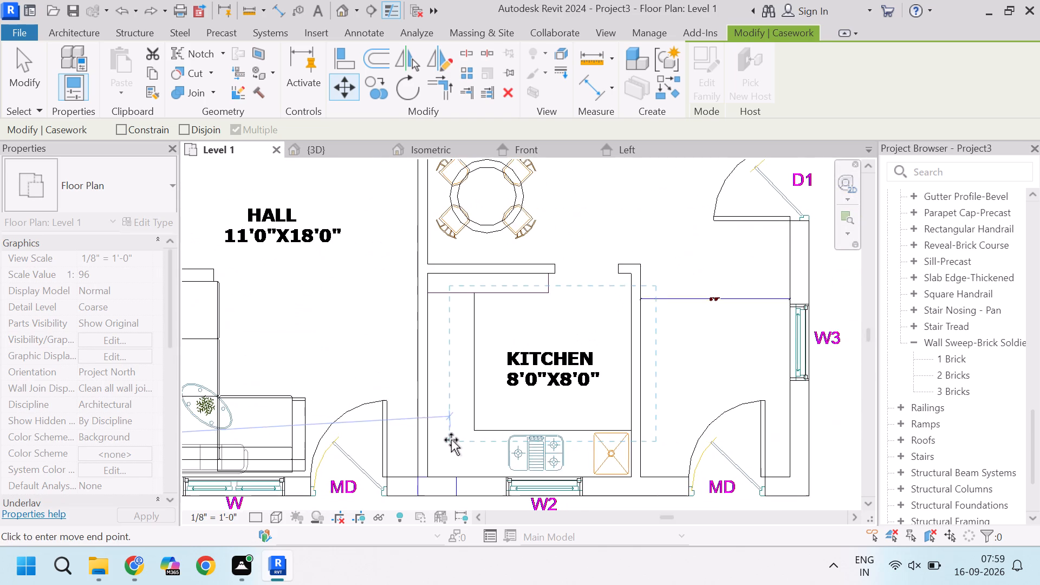
left_click(426, 474)
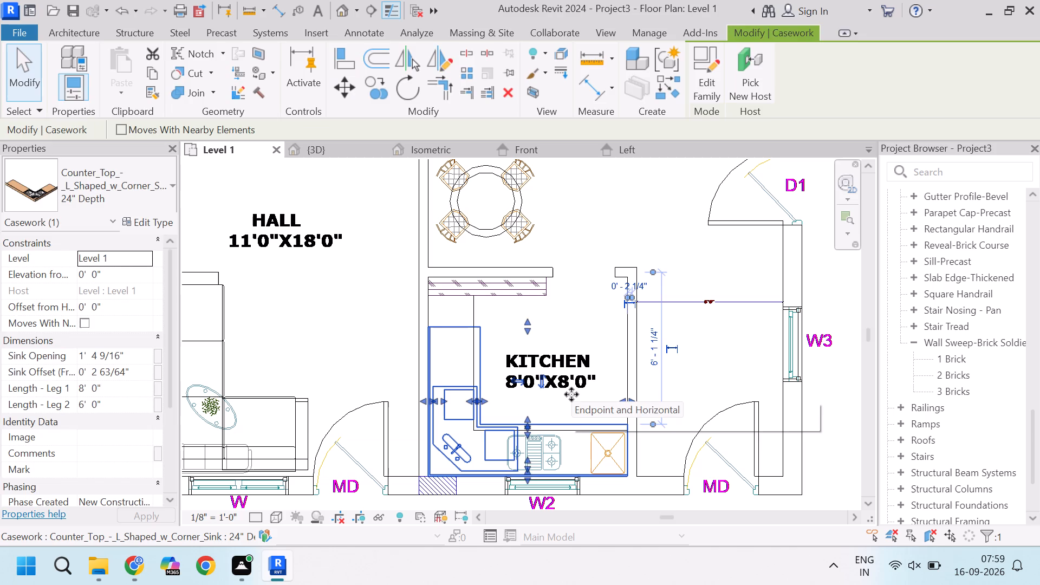
key("Escape")
Examine the Level 1 plan across both apartments, including their bedrooms and toilets.
scroll(571, 394, "down", 4)
scroll(571, 394, "up", 1)
scroll(571, 394, "down", 1)
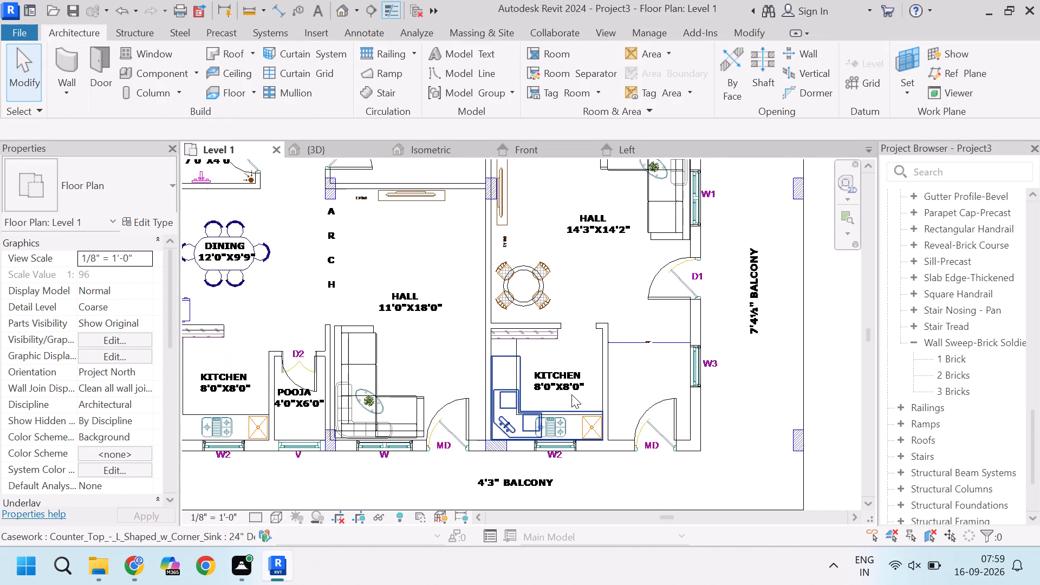
scroll(571, 394, "down", 5)
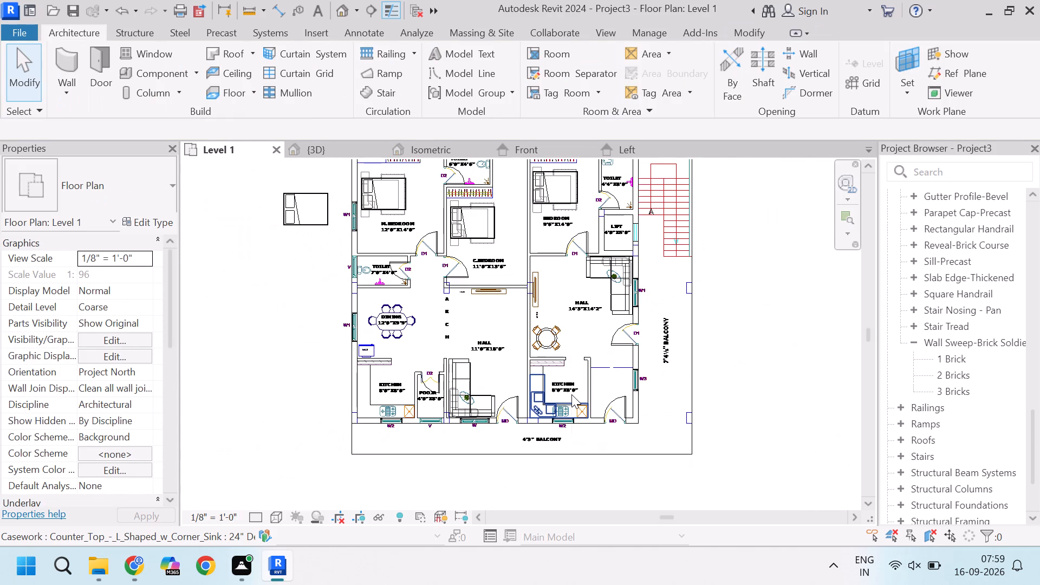
scroll(571, 394, "down", 4)
scroll(571, 394, "up", 1)
scroll(571, 394, "down", 1)
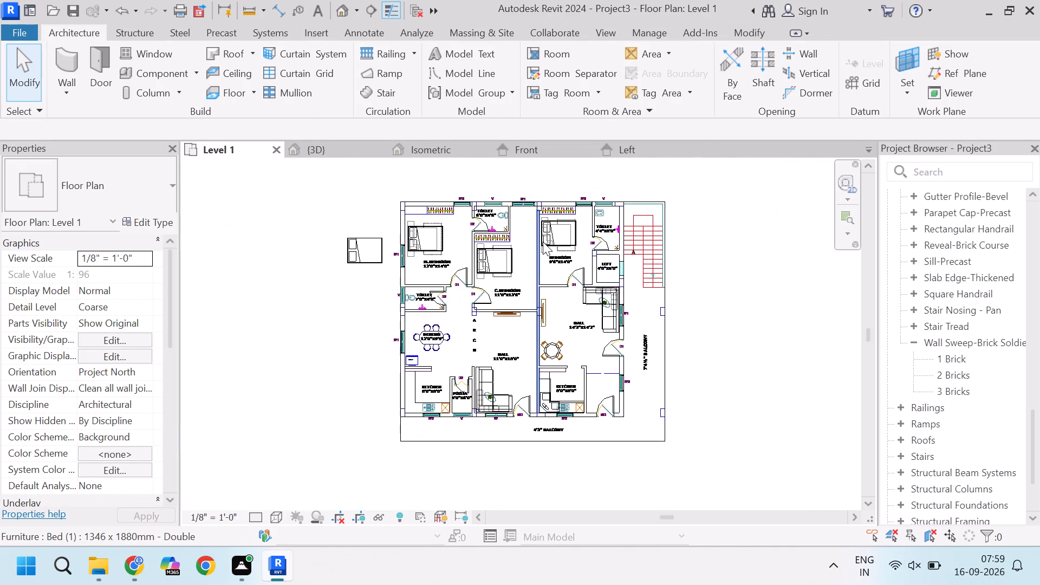
scroll(543, 242, "up", 7)
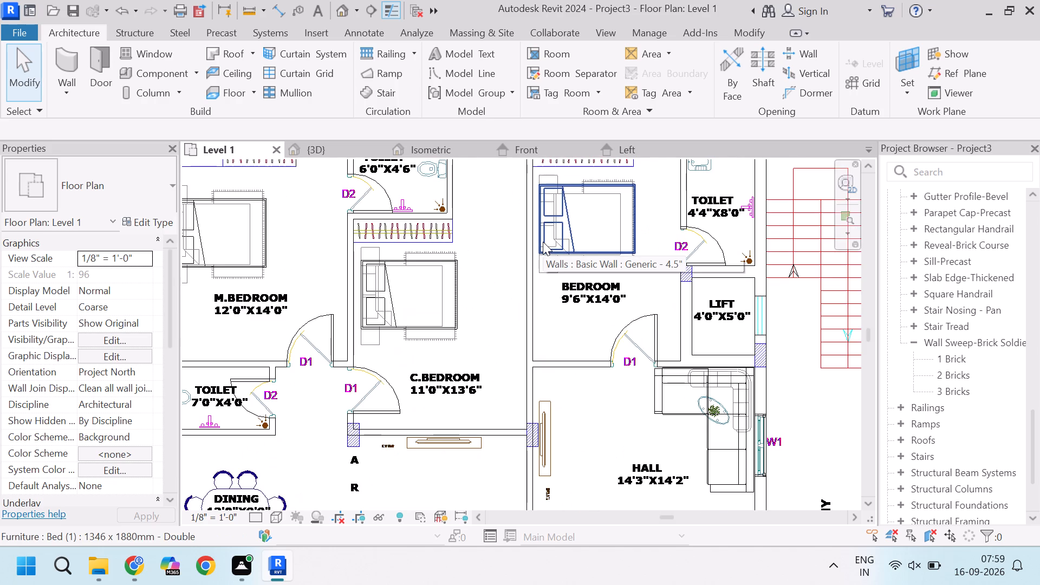
scroll(543, 242, "down", 3)
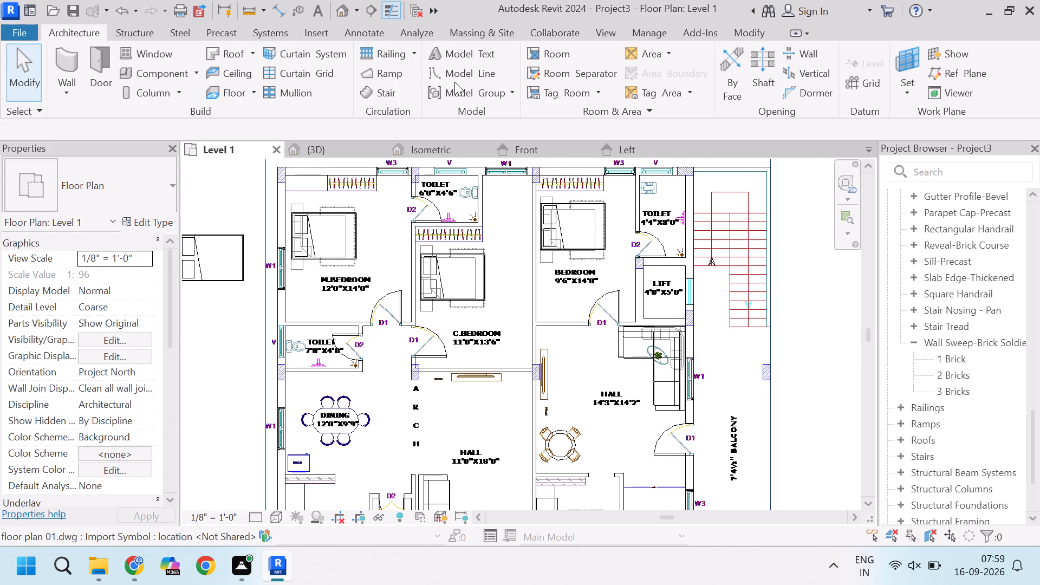
Load the downloaded family "WC Seat with Cistern - Wall Based (1)" for component placement.
left_click(177, 77)
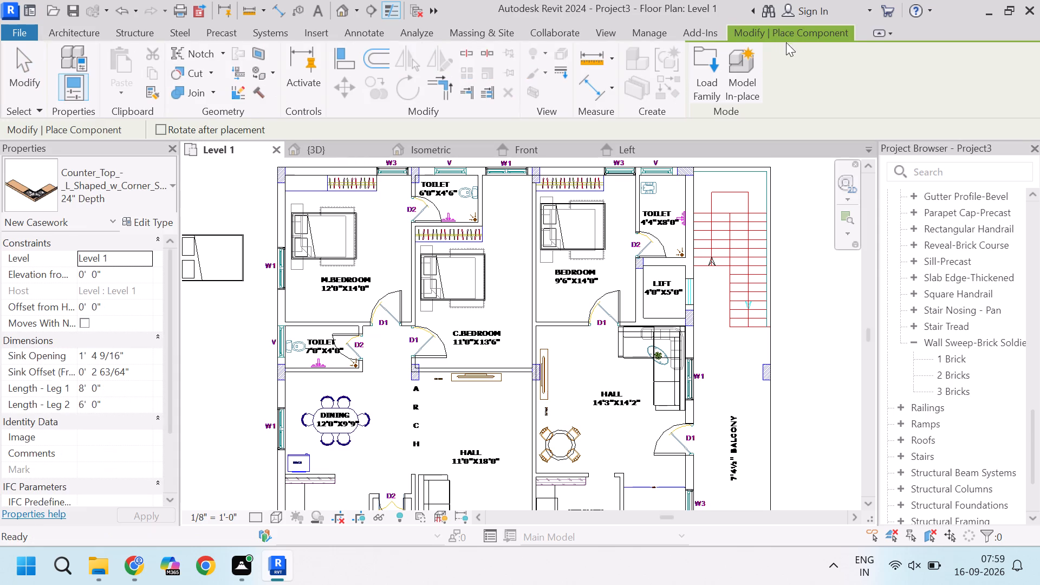
left_click(700, 74)
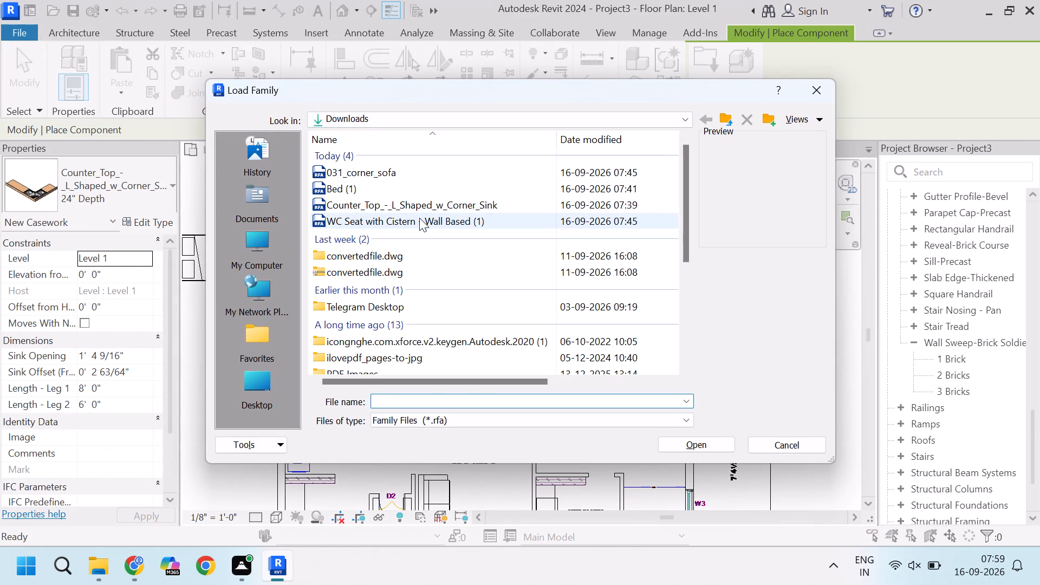
left_click(419, 218)
left_click(718, 448)
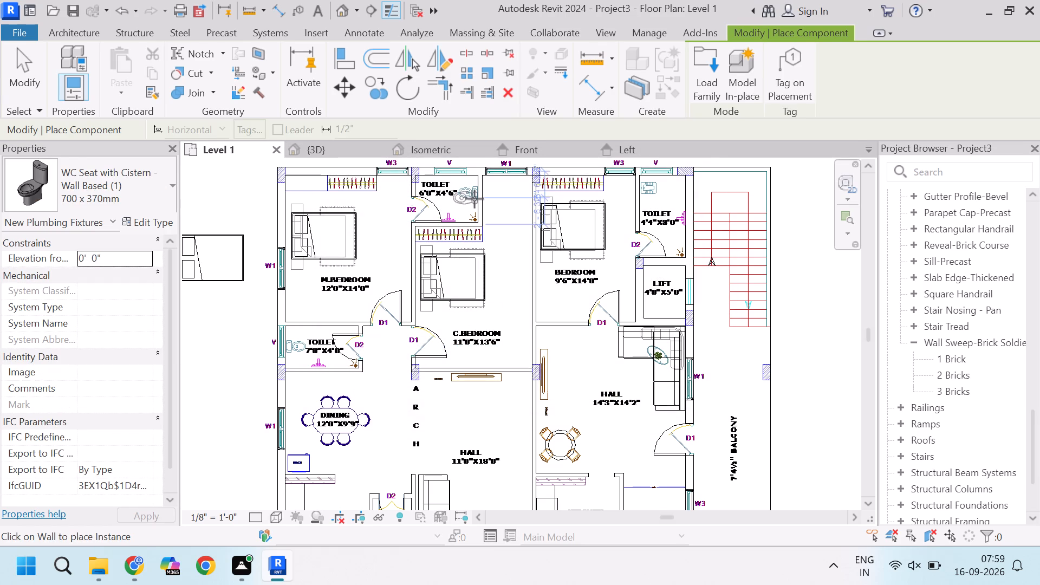
Place the 700 x 370mm WC seat in the 6'0"X4'6" toilet, on the wall opposite door D2 over the plan's WC symbol.
scroll(477, 192, "down", 1)
scroll(477, 192, "up", 1)
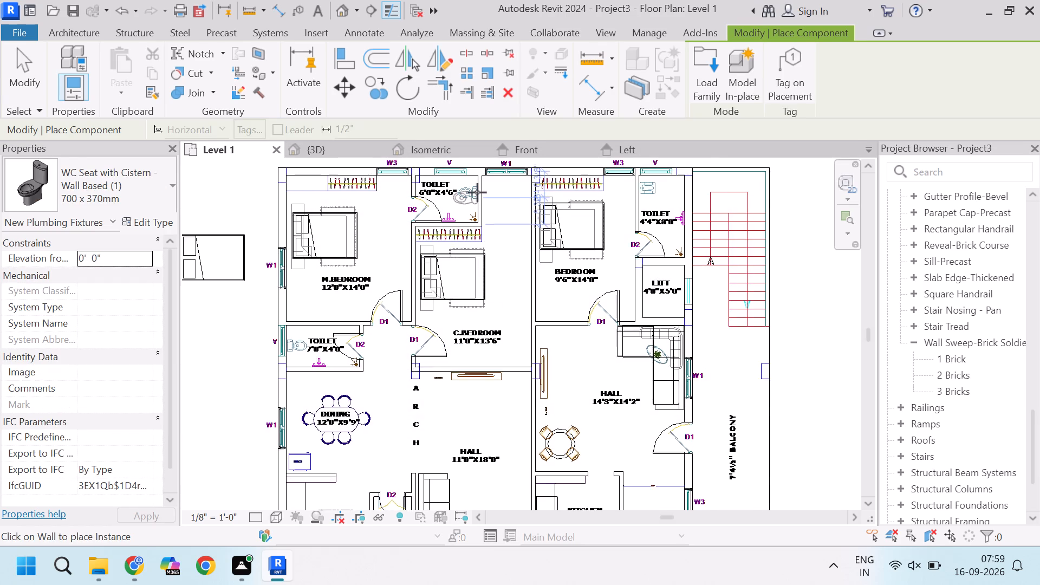
scroll(477, 192, "up", 6)
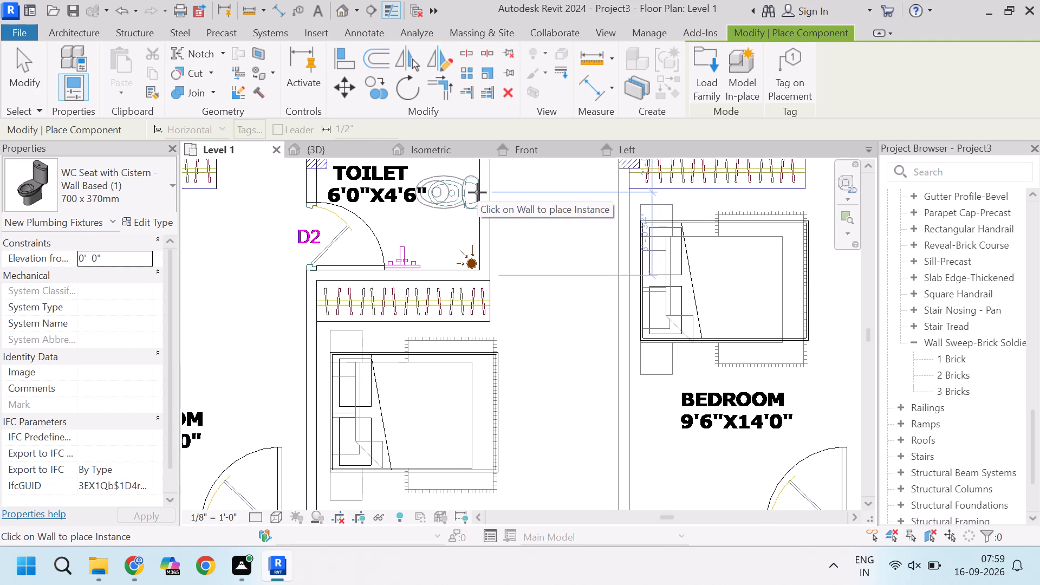
left_click(477, 192)
Place a 700 x 370mm WC seat in the 4'4"X8'0" toilet, on the wall shared with the 9'6"X14'0" bedroom.
scroll(471, 275, "down", 3)
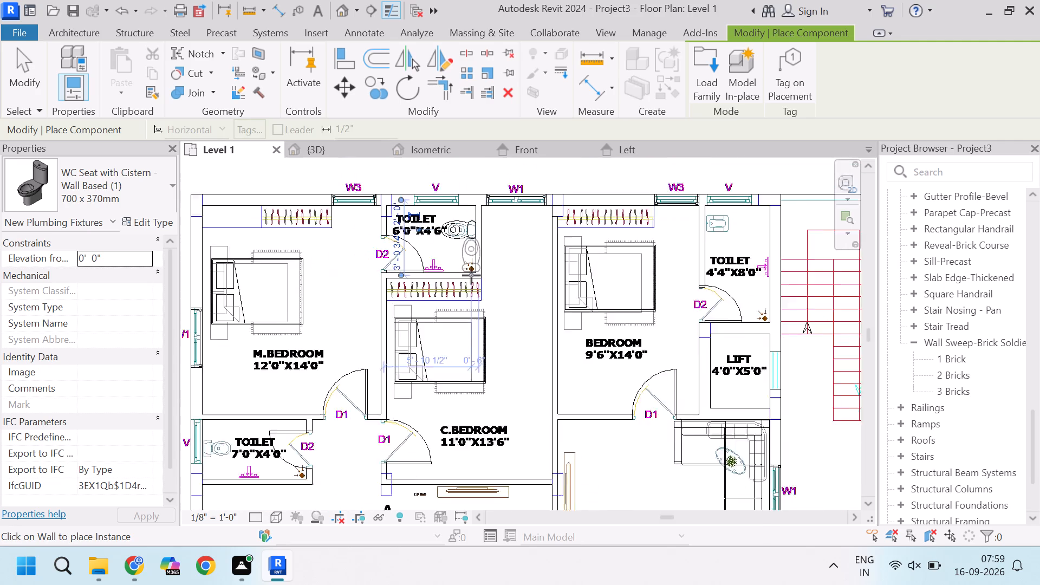
scroll(471, 275, "down", 4)
scroll(647, 258, "up", 4)
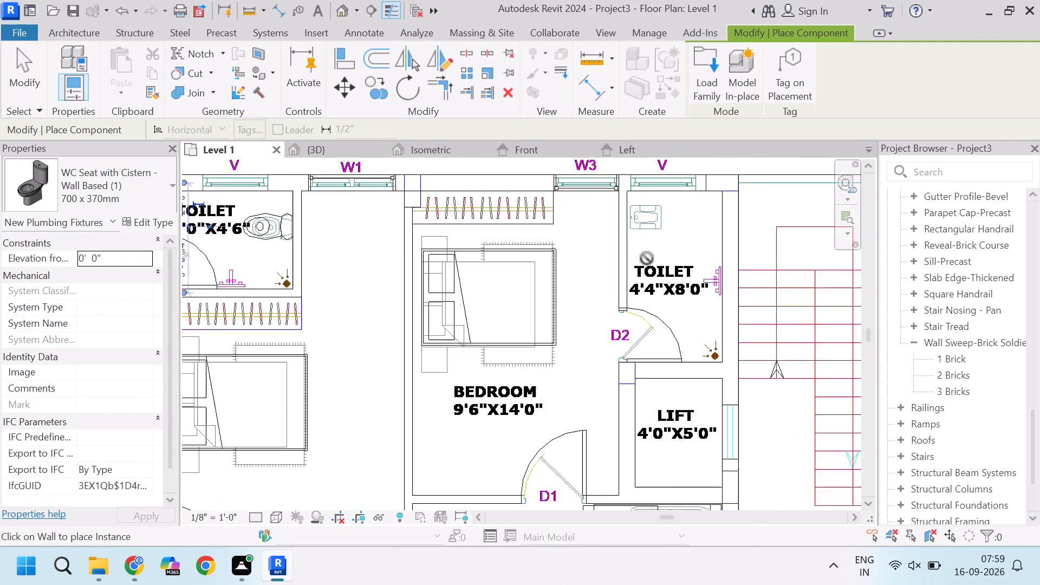
scroll(647, 258, "up", 4)
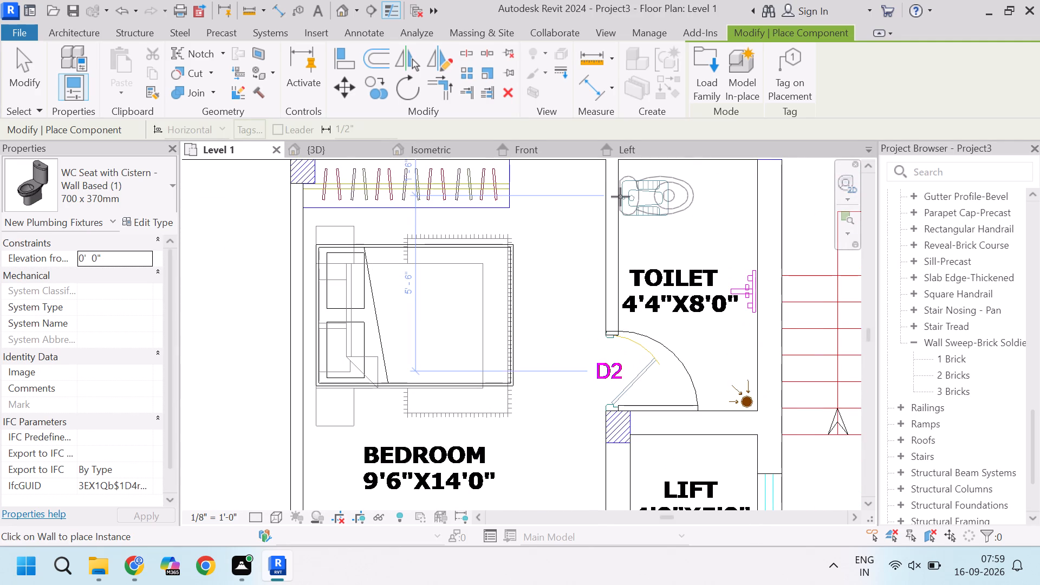
left_click(619, 199)
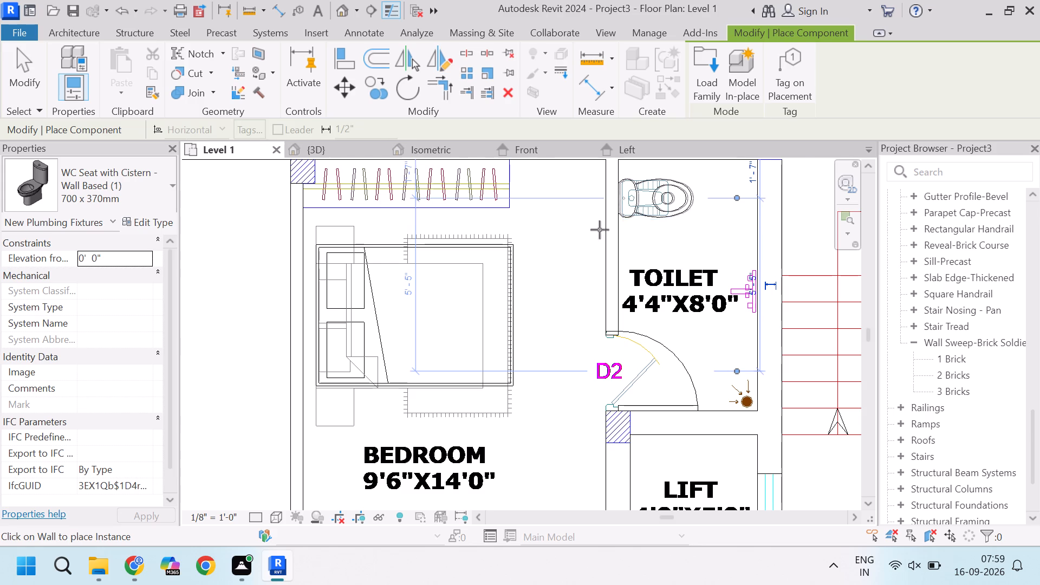
Place a 700 x 370mm WC seat in the 7'0"X4'0" toilet, on the outer wall at ventilator V over the plan's WC symbol.
scroll(580, 296, "down", 5)
scroll(580, 296, "up", 1)
scroll(580, 296, "down", 4)
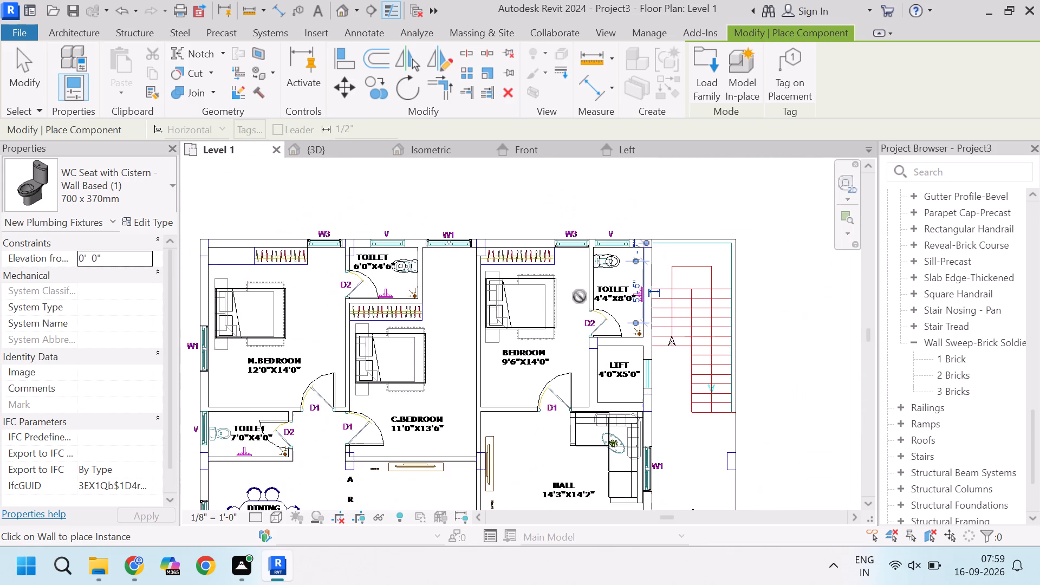
scroll(580, 296, "down", 2)
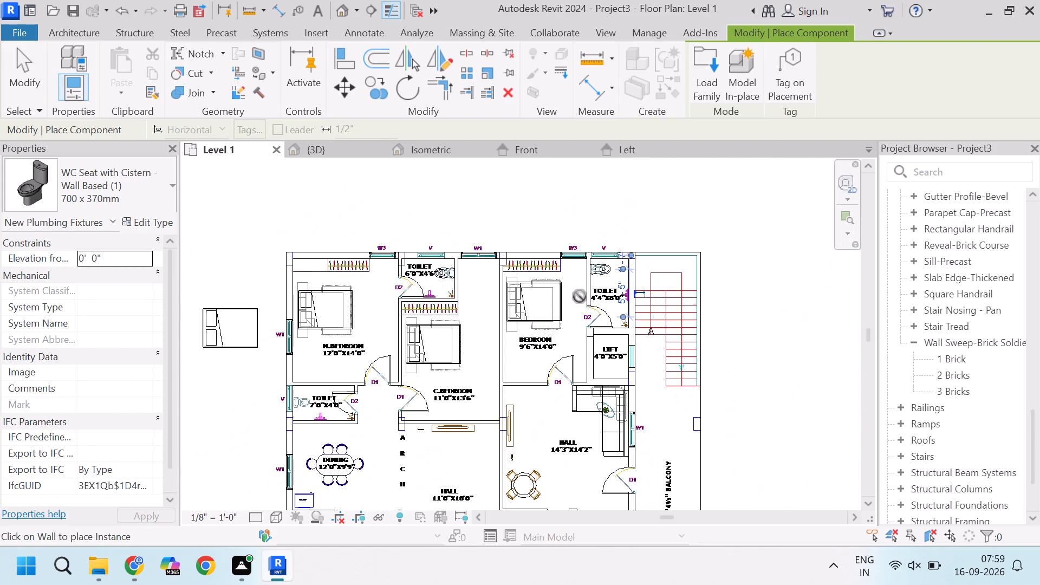
scroll(301, 391, "up", 7)
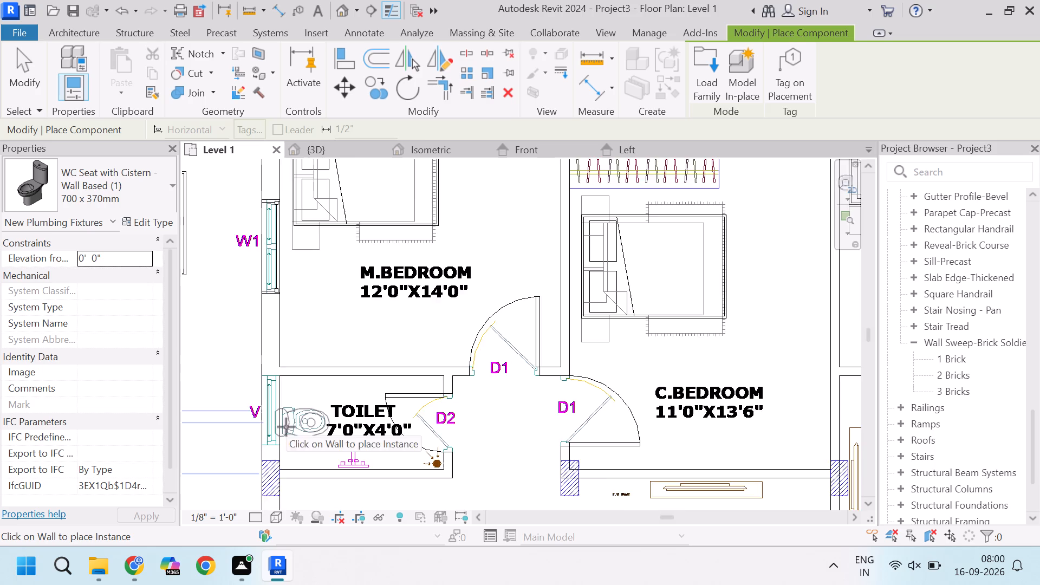
scroll(286, 427, "up", 4)
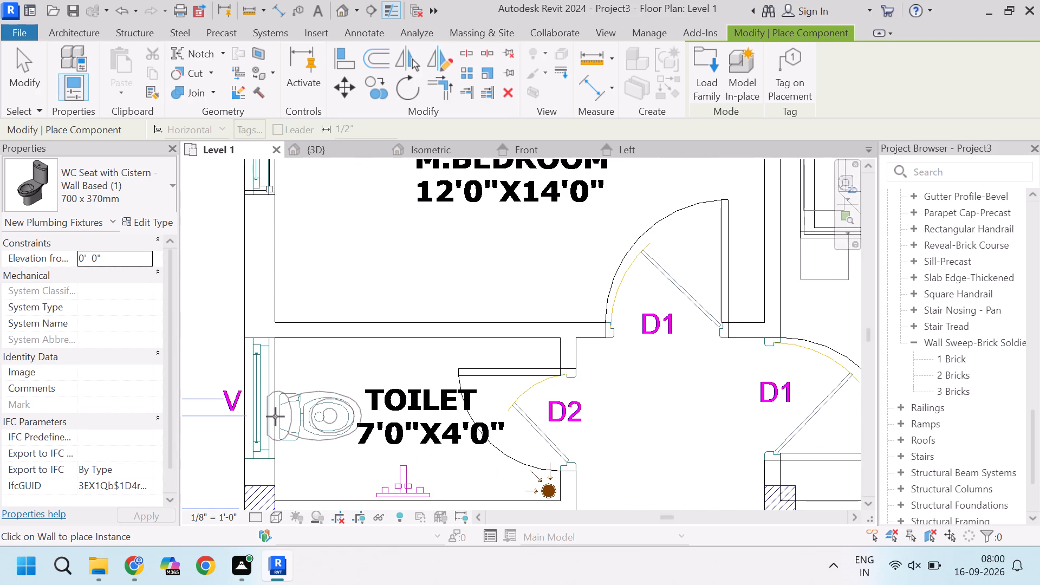
left_click(276, 418)
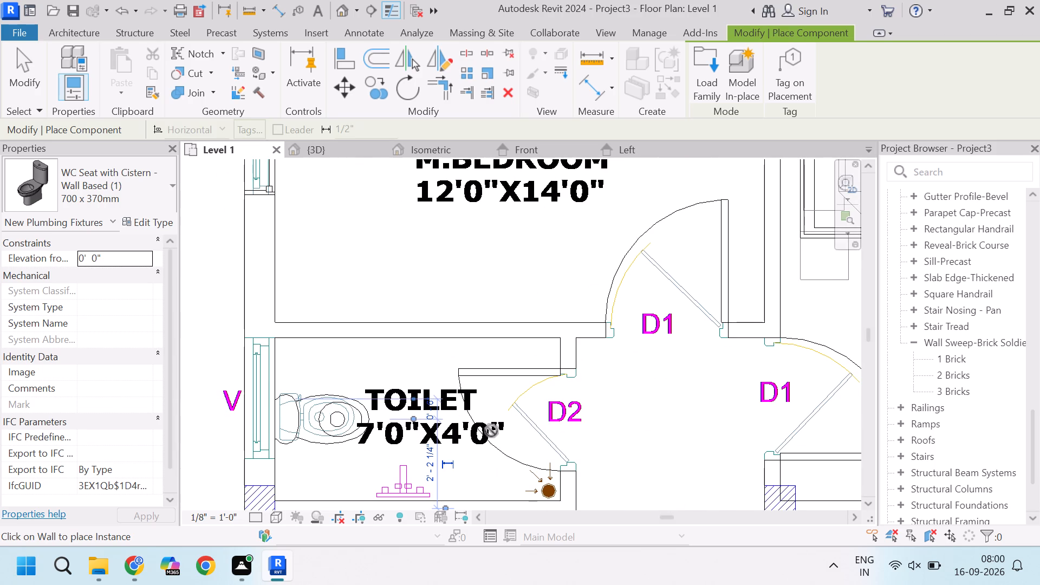
scroll(491, 431, "down", 14)
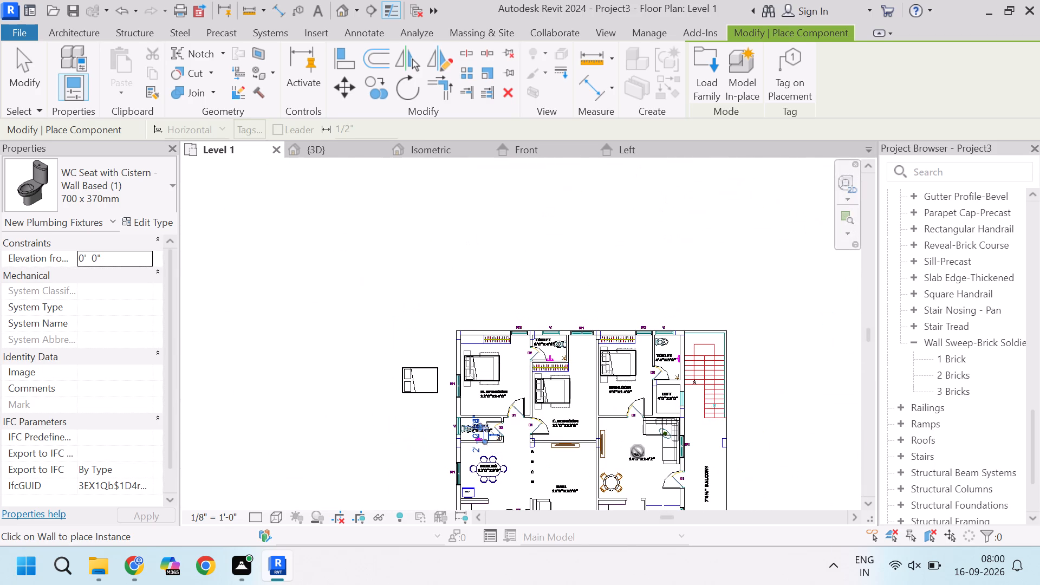
Examine the Level 1 plan, including the dining area, halls and kitchens, for furniture still to place.
scroll(638, 452, "down", 3)
scroll(638, 452, "up", 1)
scroll(638, 452, "down", 2)
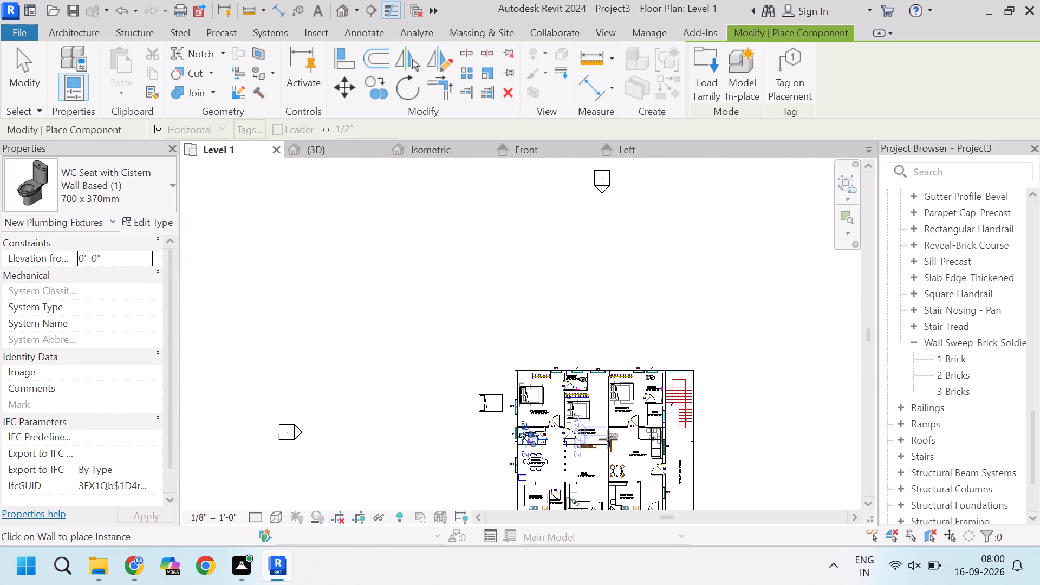
scroll(608, 439, "down", 1)
scroll(608, 439, "up", 1)
scroll(608, 439, "down", 2)
scroll(627, 493, "up", 6)
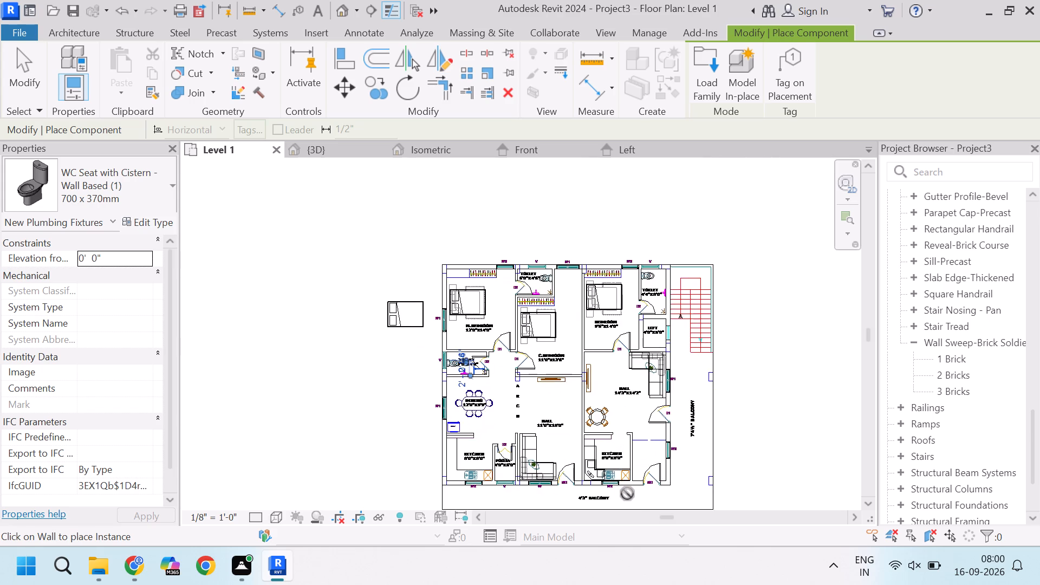
scroll(627, 493, "up", 4)
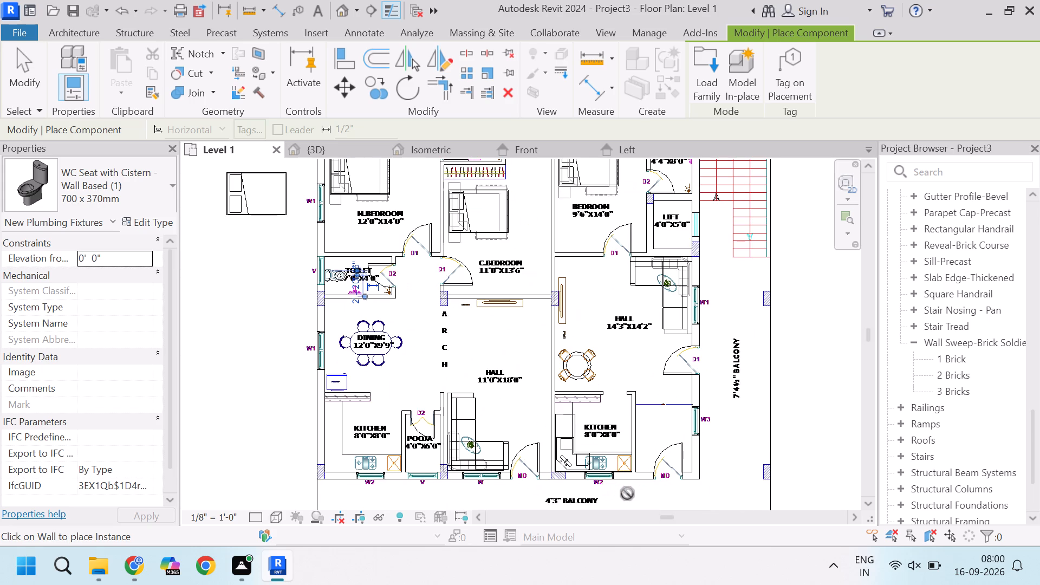
scroll(627, 493, "down", 3)
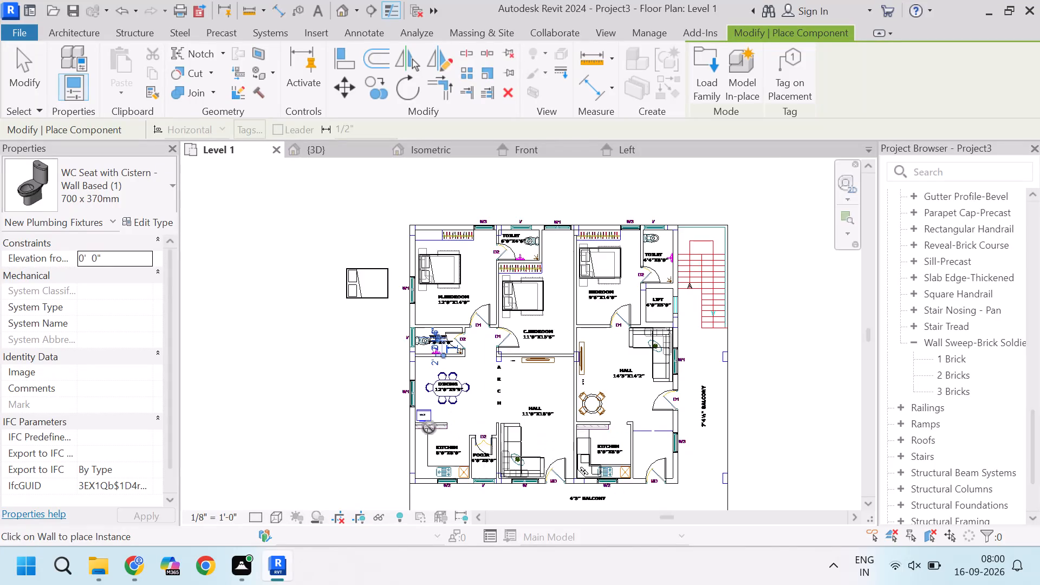
scroll(429, 427, "up", 13)
scroll(429, 427, "down", 5)
scroll(429, 427, "up", 2)
scroll(429, 427, "down", 3)
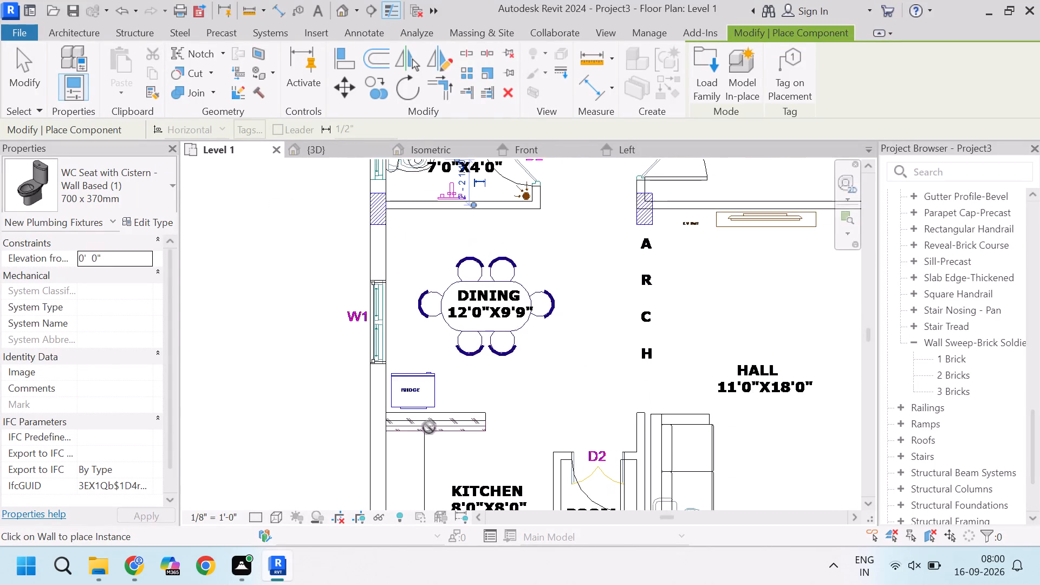
scroll(429, 427, "down", 4)
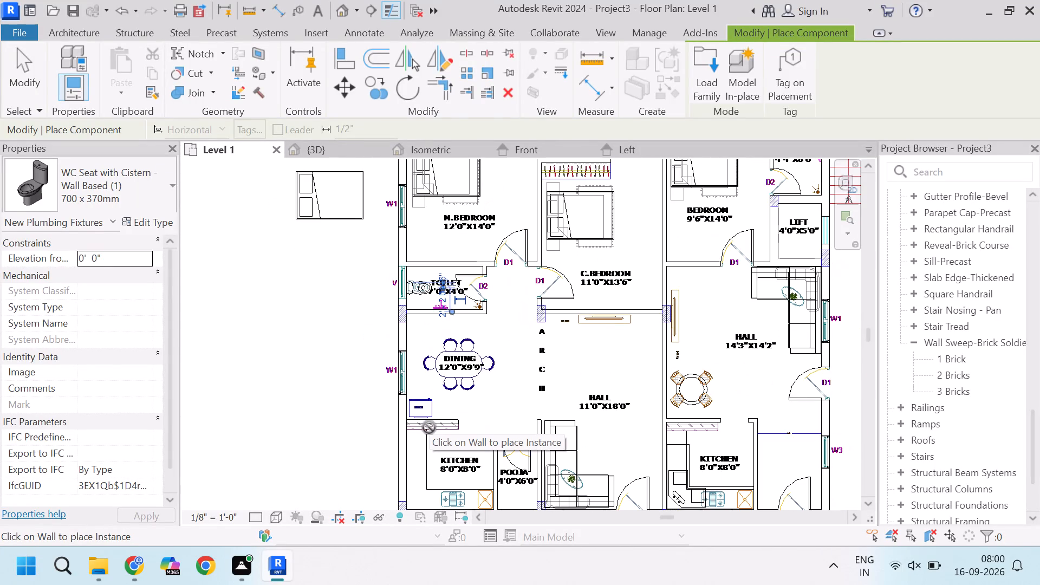
scroll(429, 427, "down", 1)
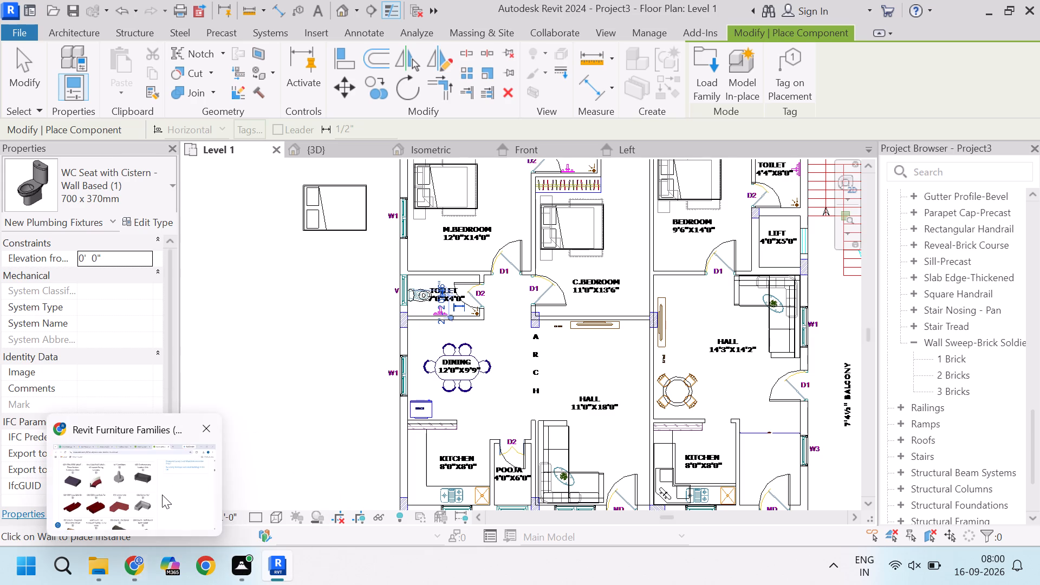
Switch to Chrome, close the sofa families page and browse the site's Revit furniture and family category pages for a dining table.
left_click(162, 493)
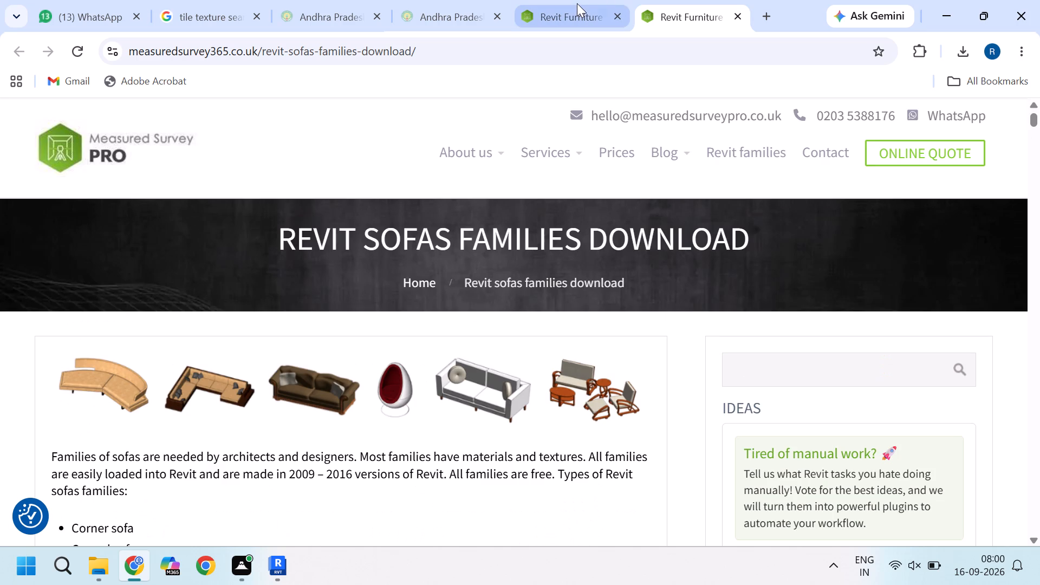
left_click(743, 17)
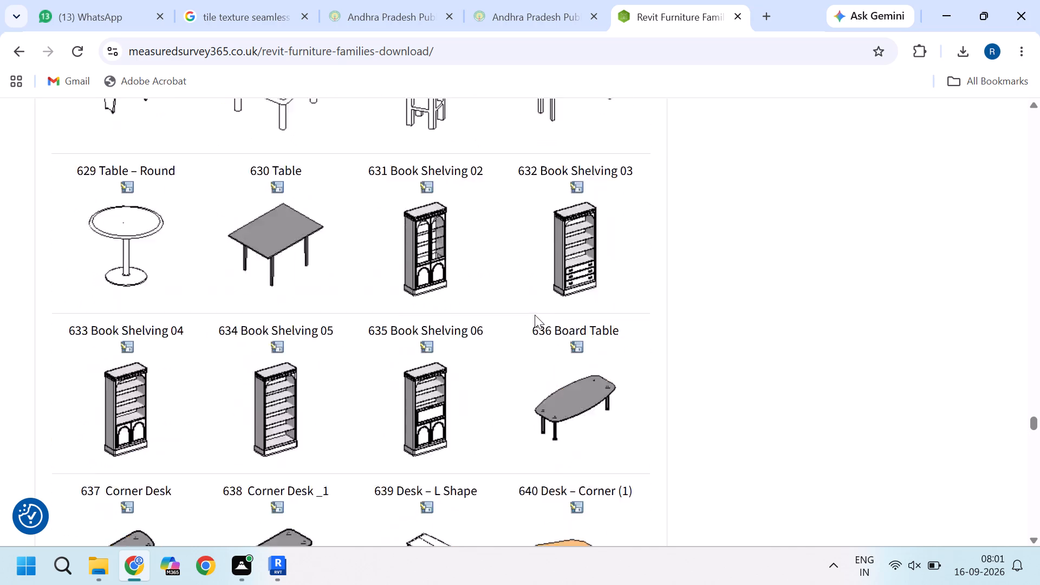
left_click(14, 53)
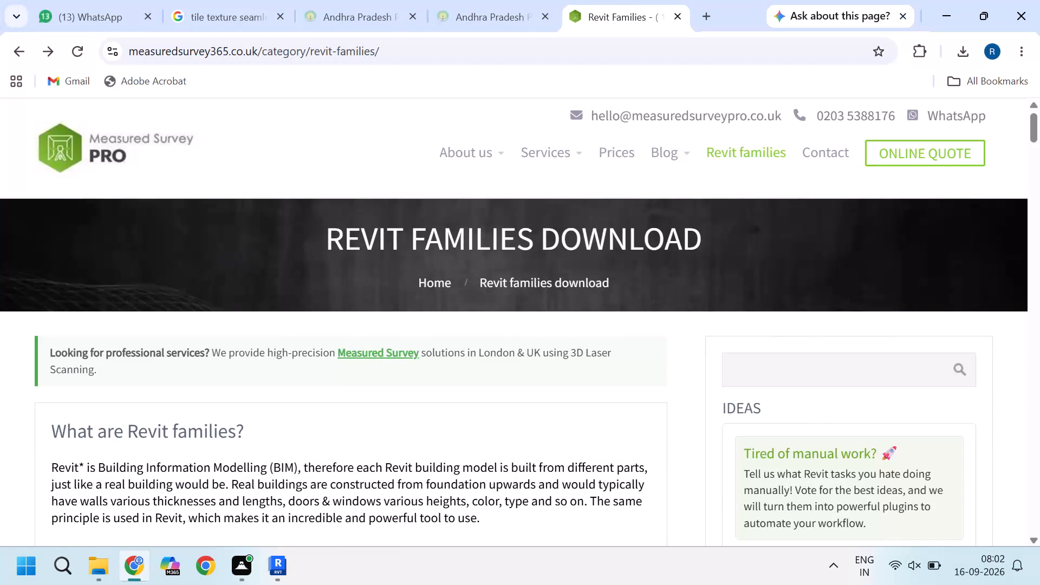
left_click(434, 278)
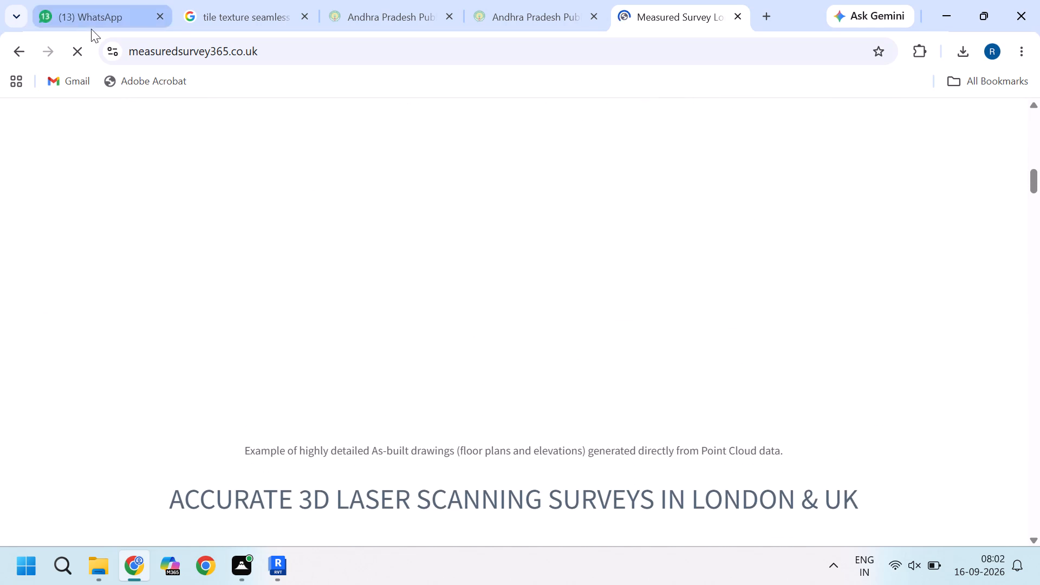
left_click(20, 50)
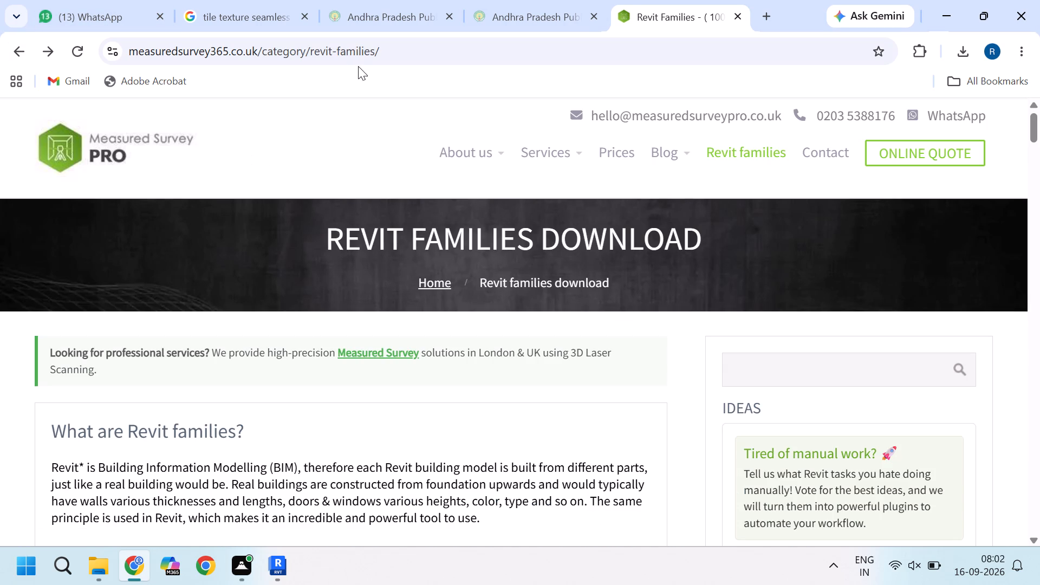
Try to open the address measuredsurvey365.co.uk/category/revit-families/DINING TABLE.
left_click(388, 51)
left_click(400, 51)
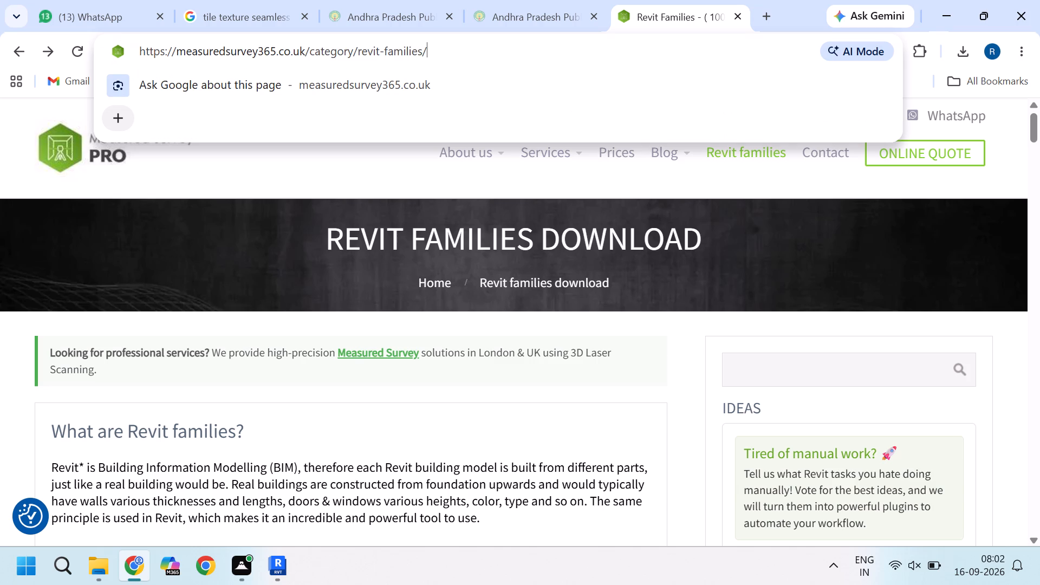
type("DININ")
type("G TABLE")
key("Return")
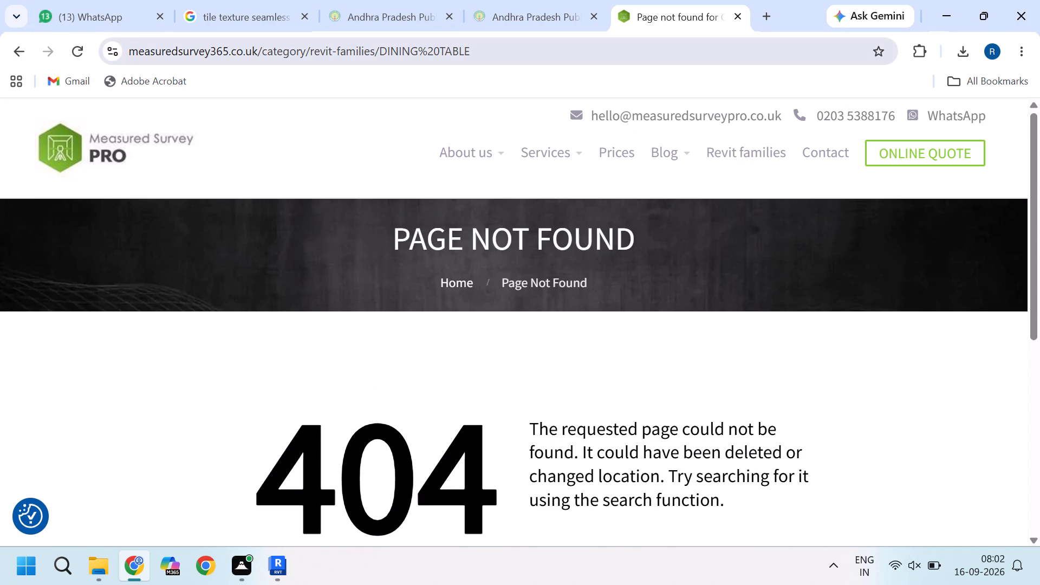
Search Google for "MEASURED SURVEY 365 REVIT FAMILY DINING TABLE".
left_click(472, 56)
key("BackSpace")
key("BackSpace")
type("MEAS")
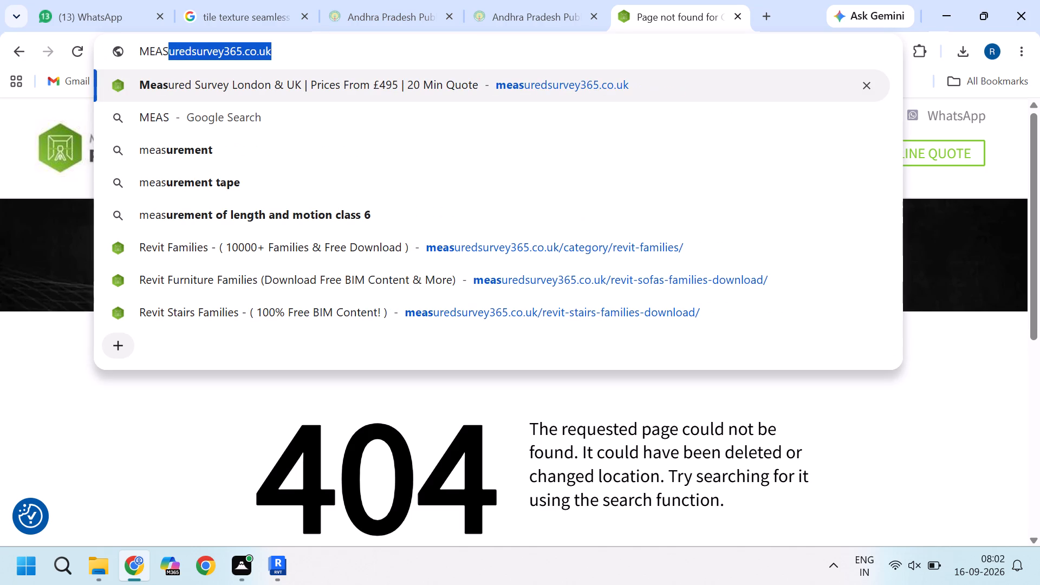
type("URED SU")
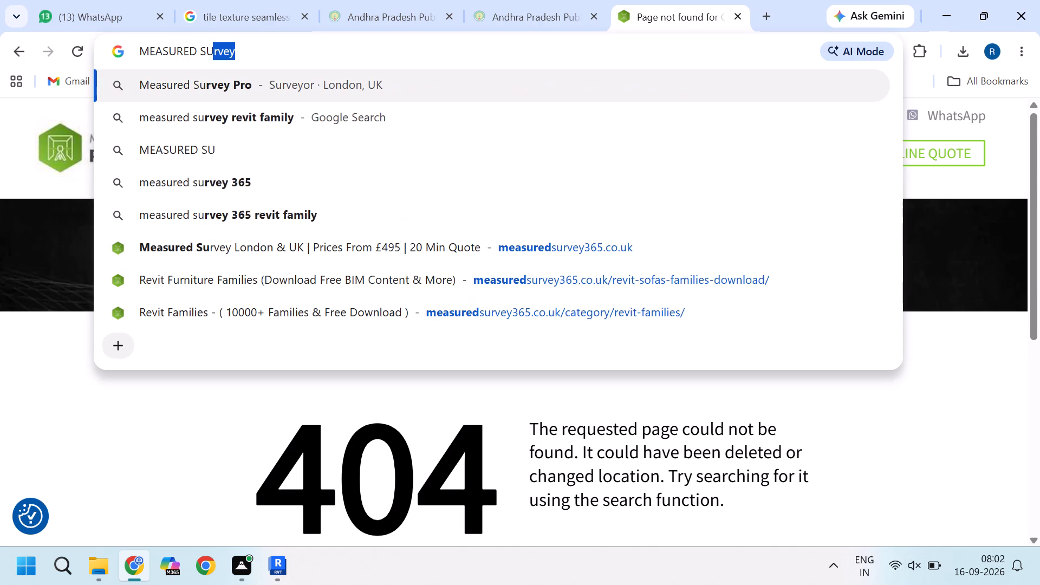
key("r")
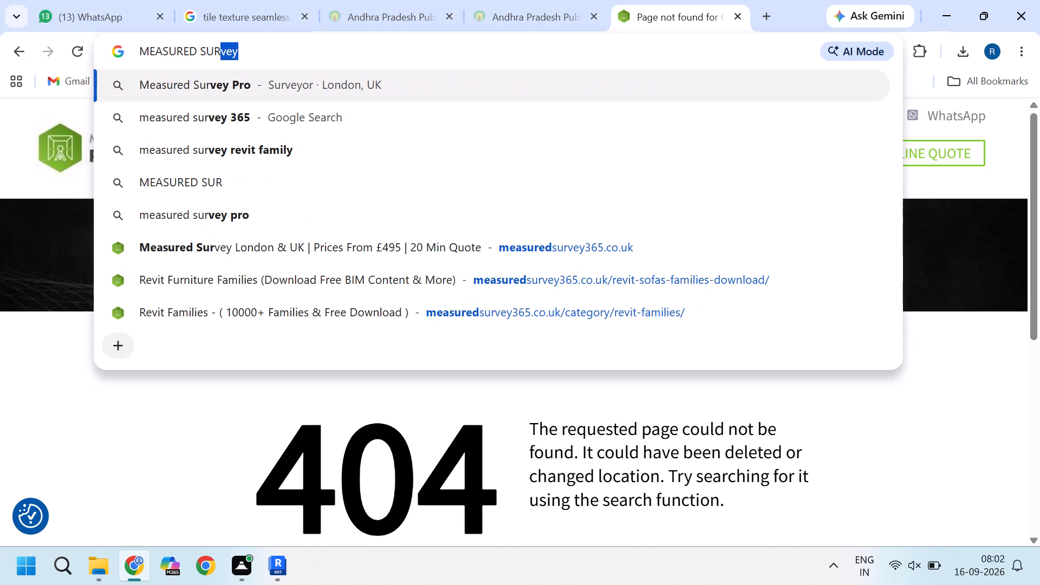
type("VEY 365")
key("space")
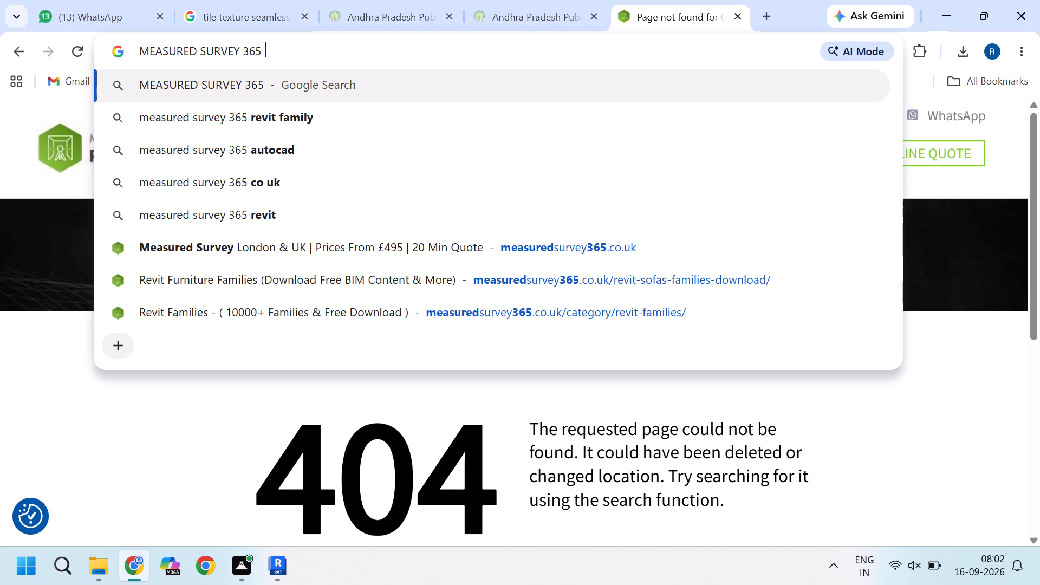
type("REVIT F")
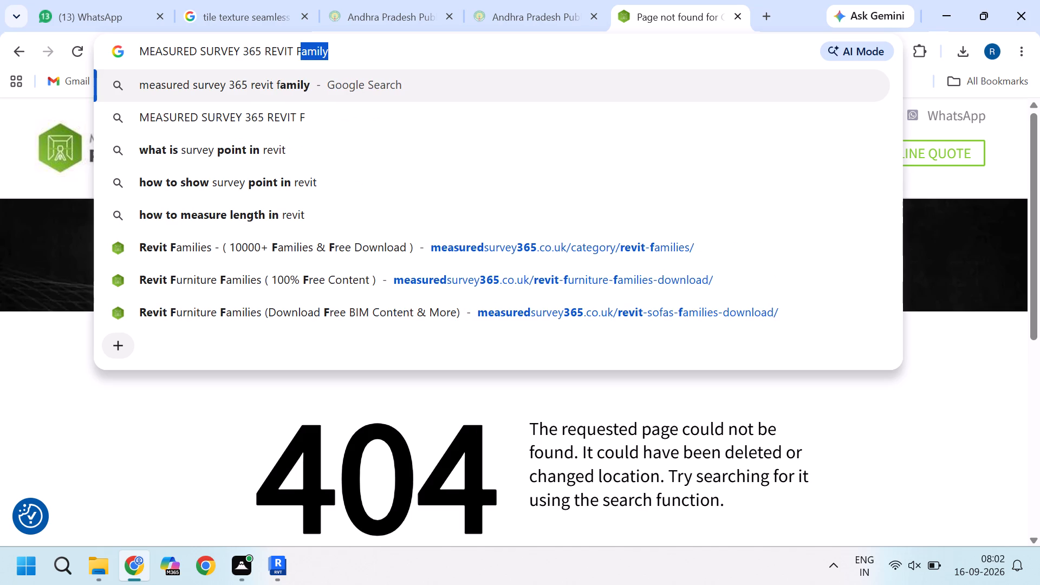
type("AMILY DINING TABLE")
key("Return")
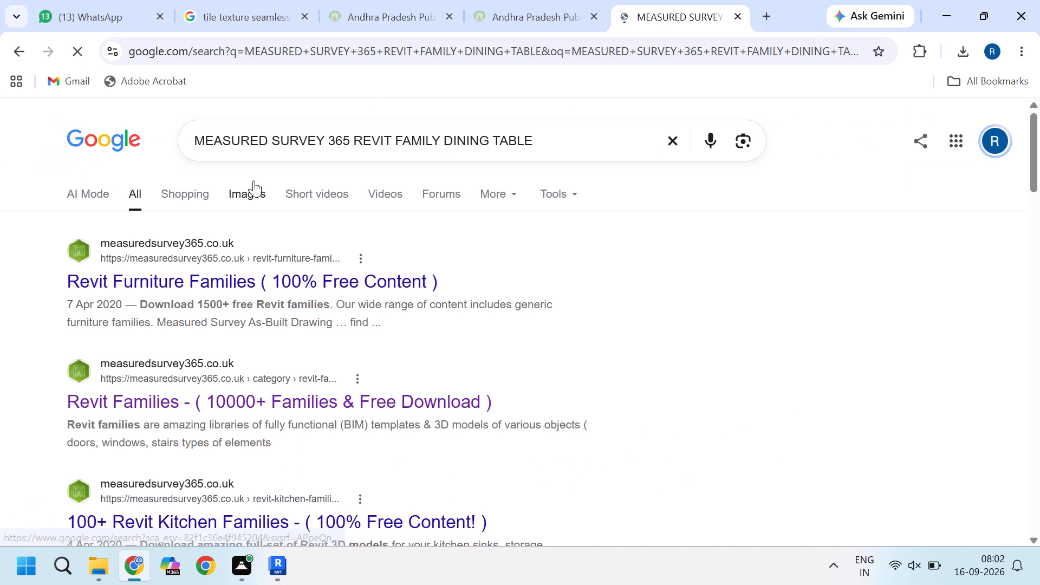
Open the Revit Furniture Families search result, browse its table families and download the round "576 Table 29".
left_click(251, 263)
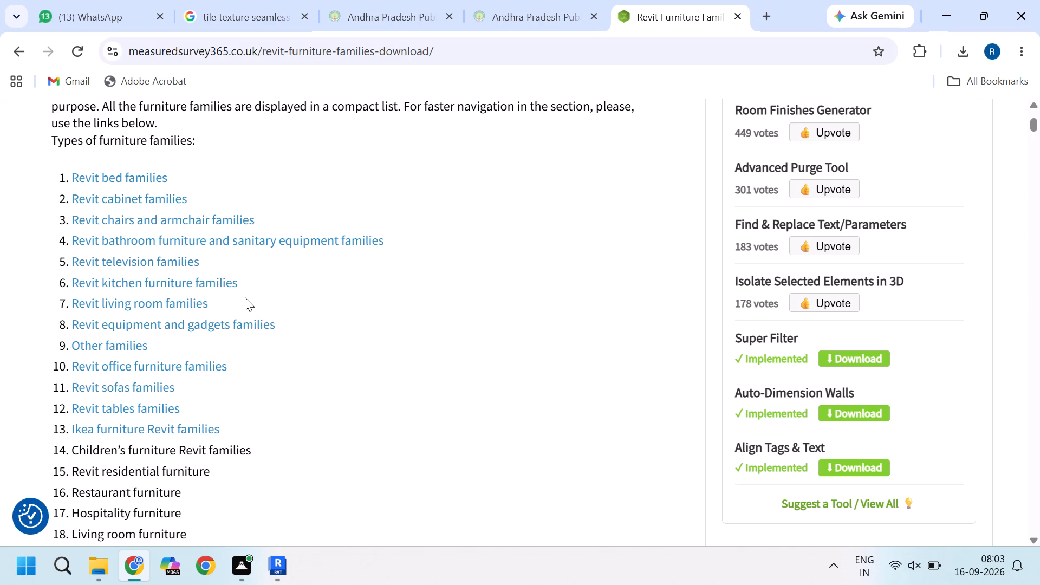
left_click(165, 414)
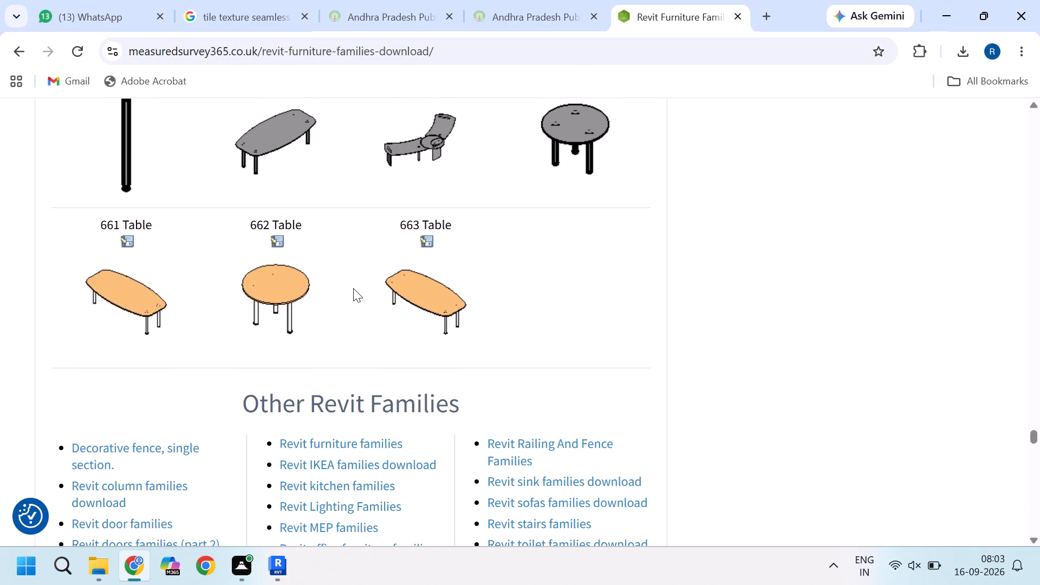
left_click(375, 439)
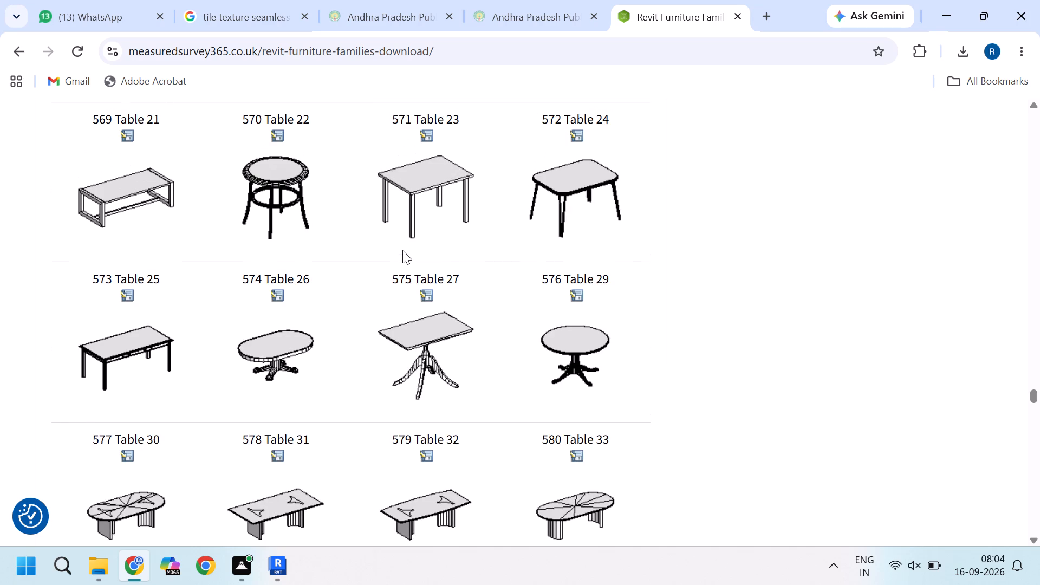
left_click(574, 346)
left_click(573, 290)
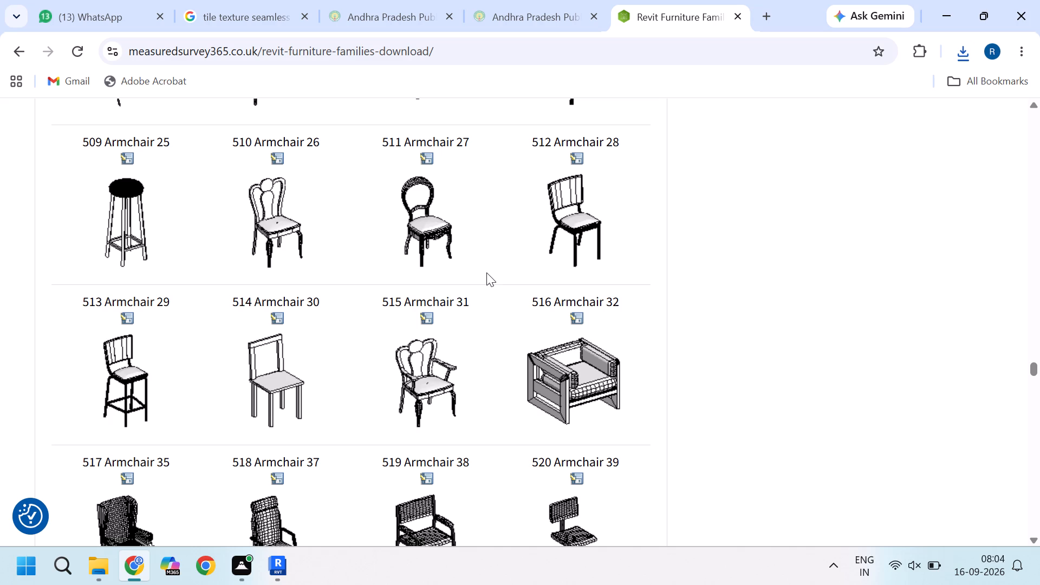
Download the "511 Armchair 27" chair family from the furniture families page.
left_click(426, 161)
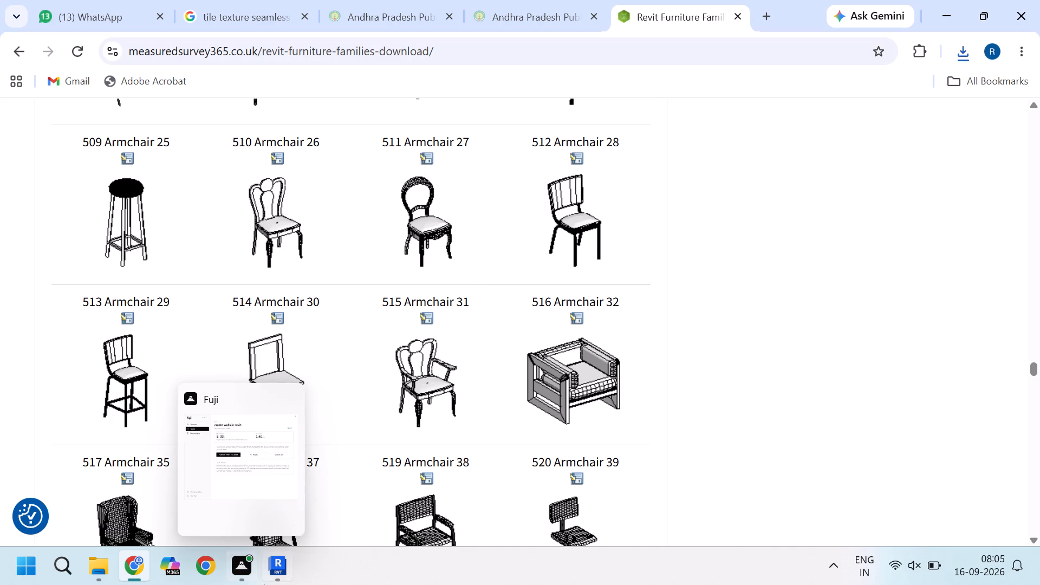
Switch back to Revit and load the downloaded family Table29.rfa for component placement.
left_click(290, 506)
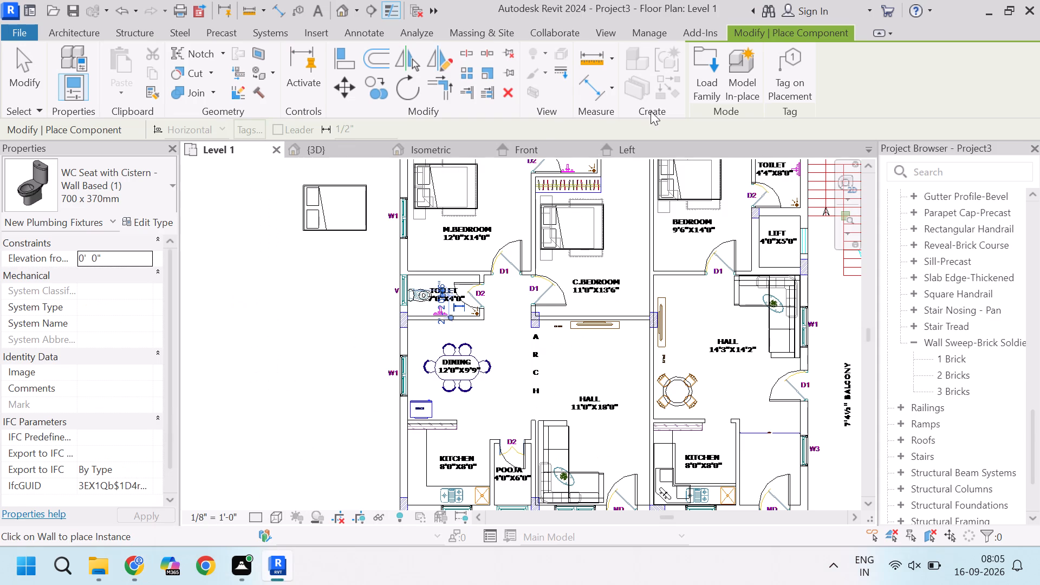
left_click(703, 77)
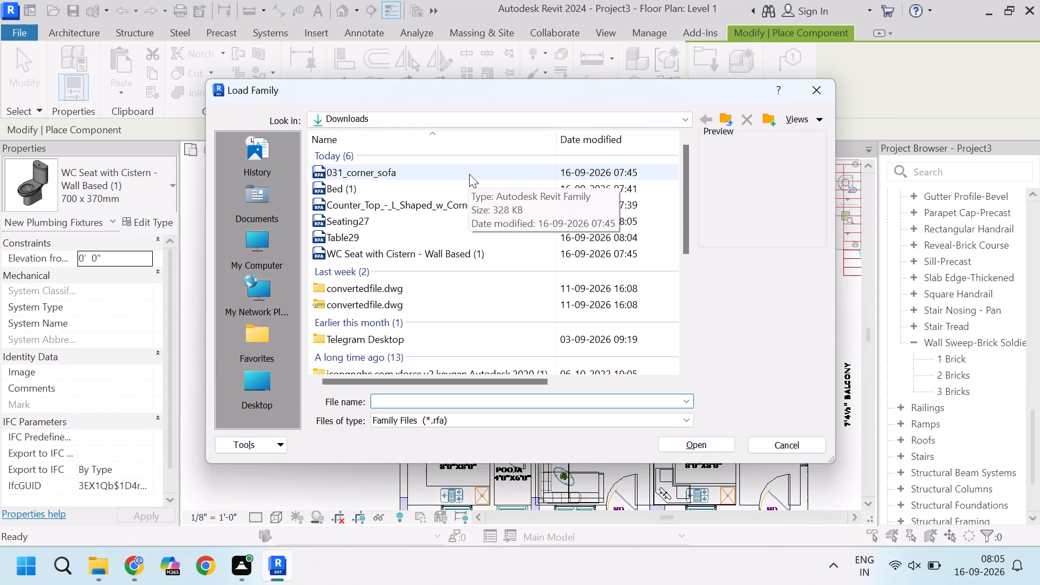
left_click(391, 231)
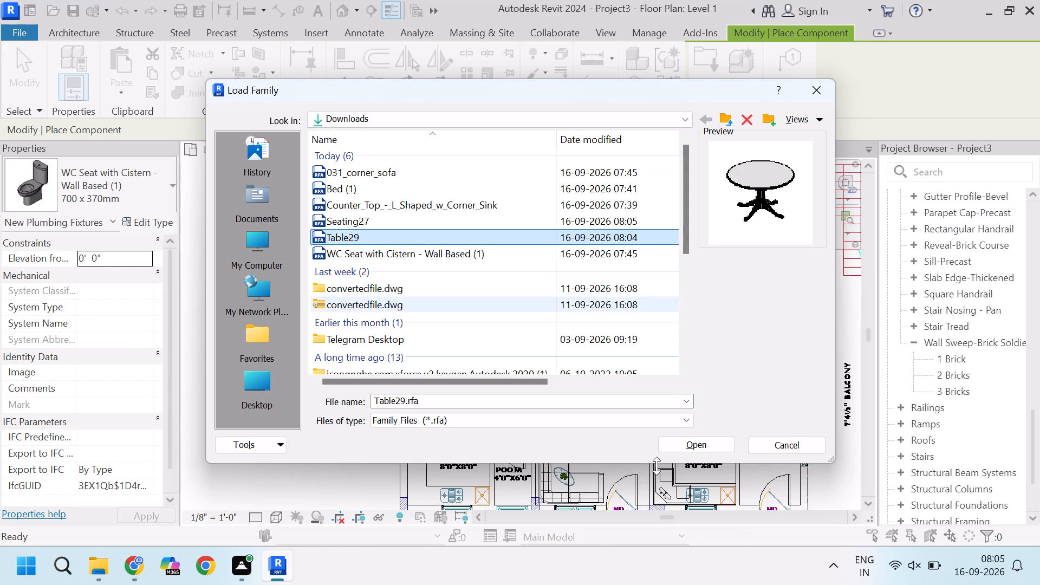
left_click(703, 447)
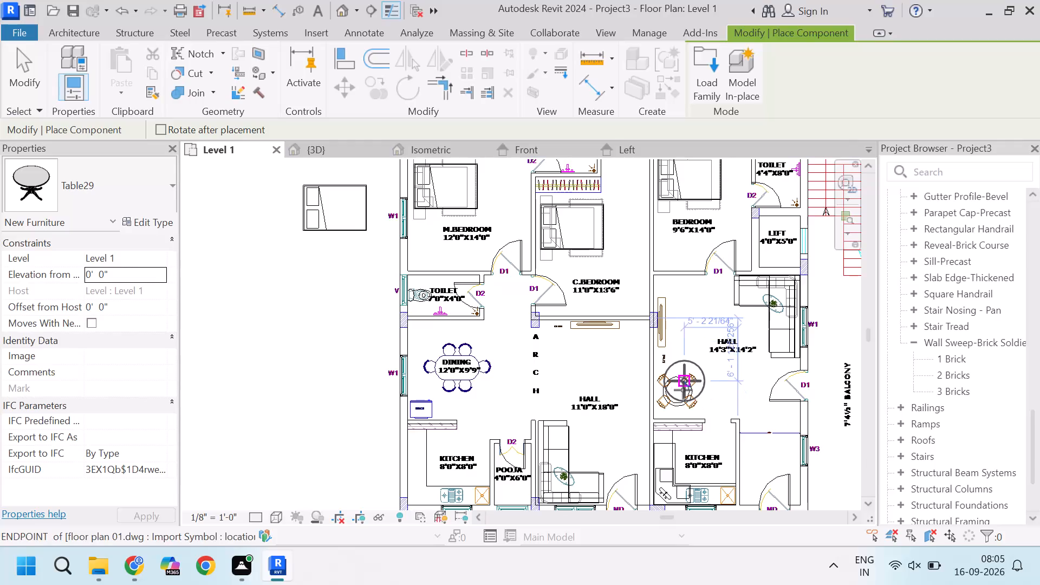
Place one Table29 round table in the 14'3"X14'2" hall, over the plan's four-chair dining symbol near the T.V unit.
scroll(683, 392, "up", 2)
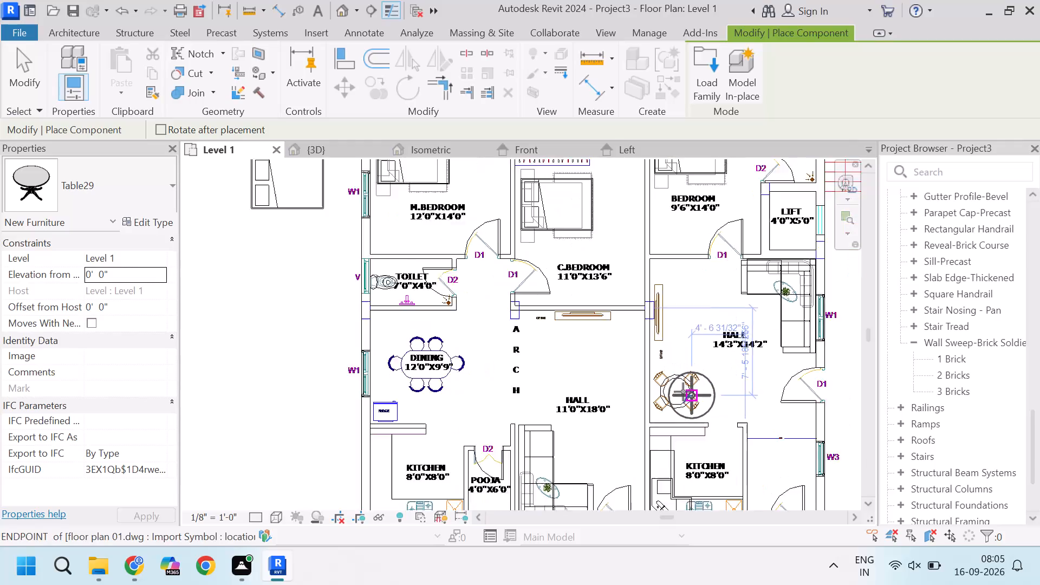
scroll(683, 392, "up", 8)
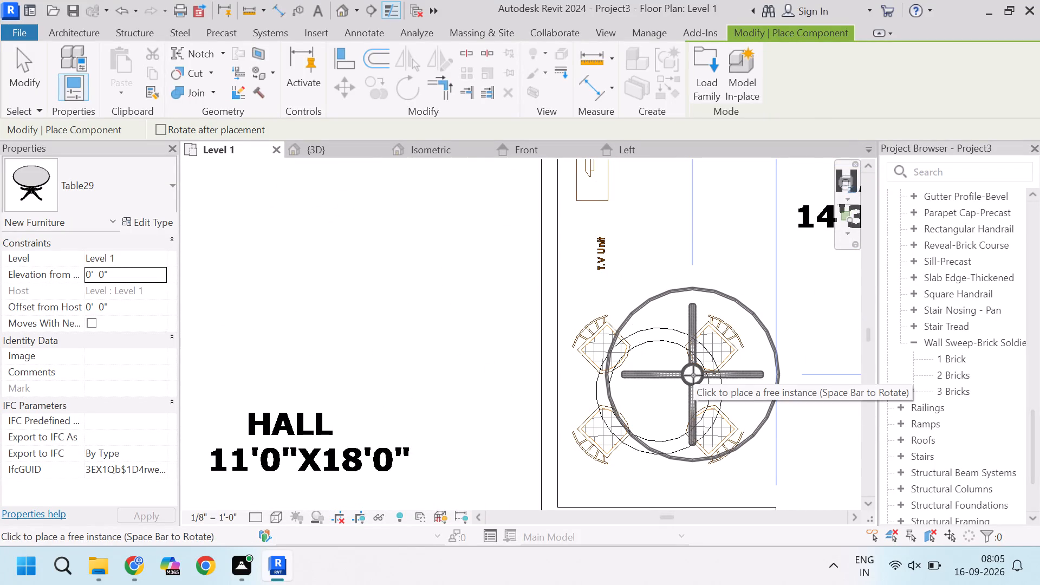
left_click(693, 375)
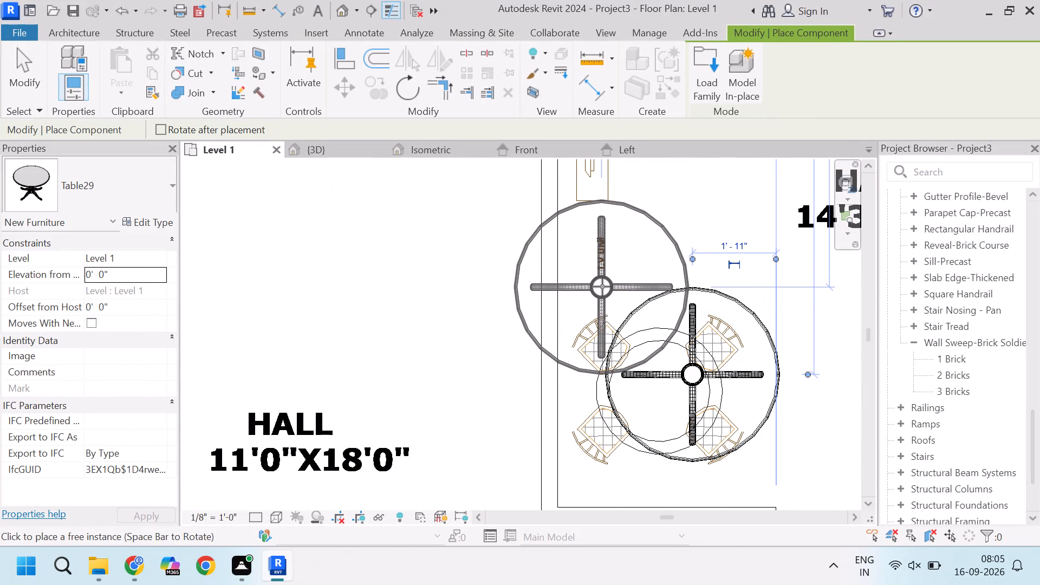
key("Escape")
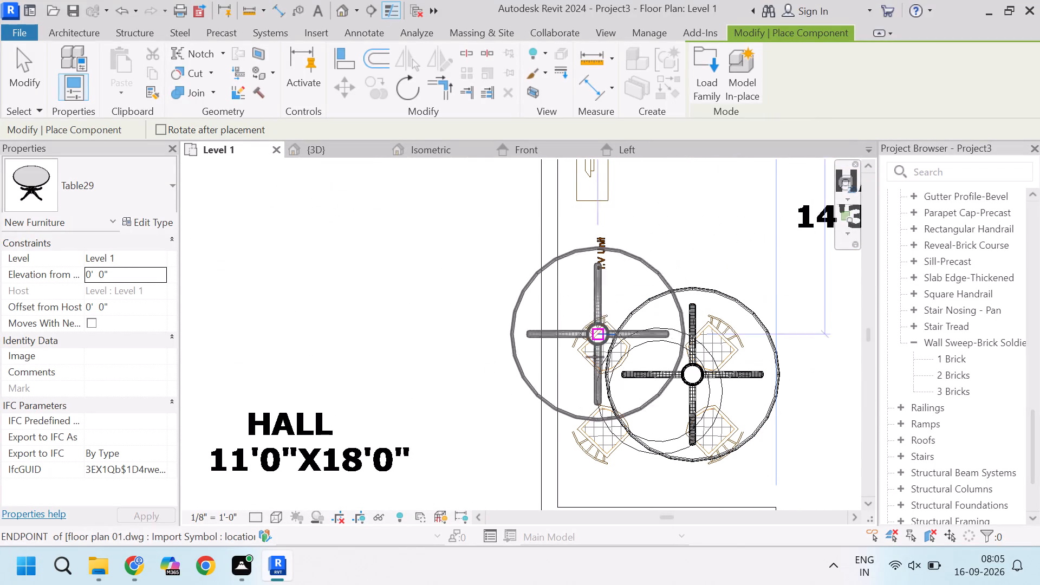
key("Escape")
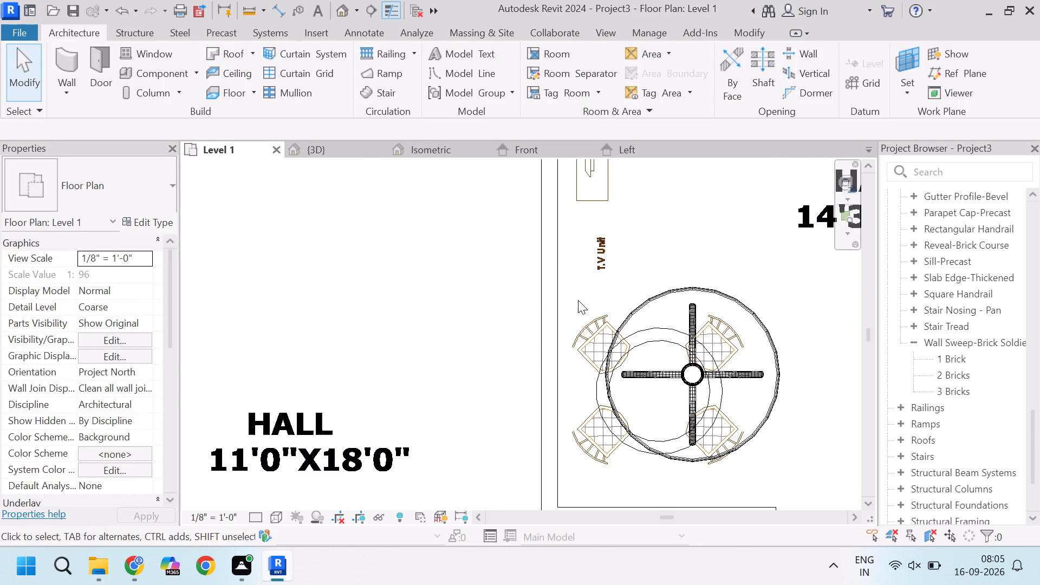
Load the downloaded chair family Seating27.rfa for component placement.
left_click(169, 79)
left_click(703, 83)
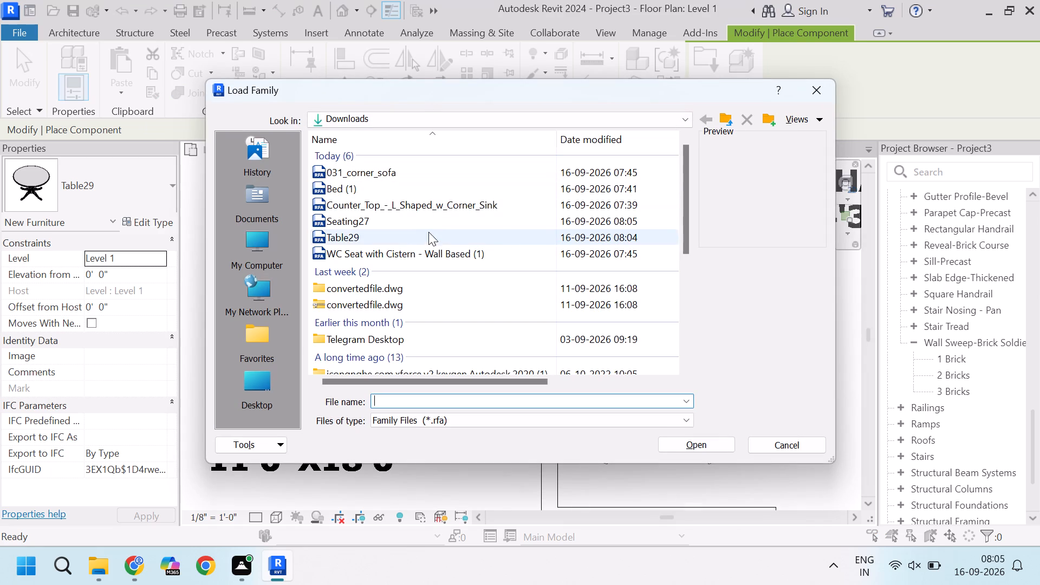
left_click(427, 220)
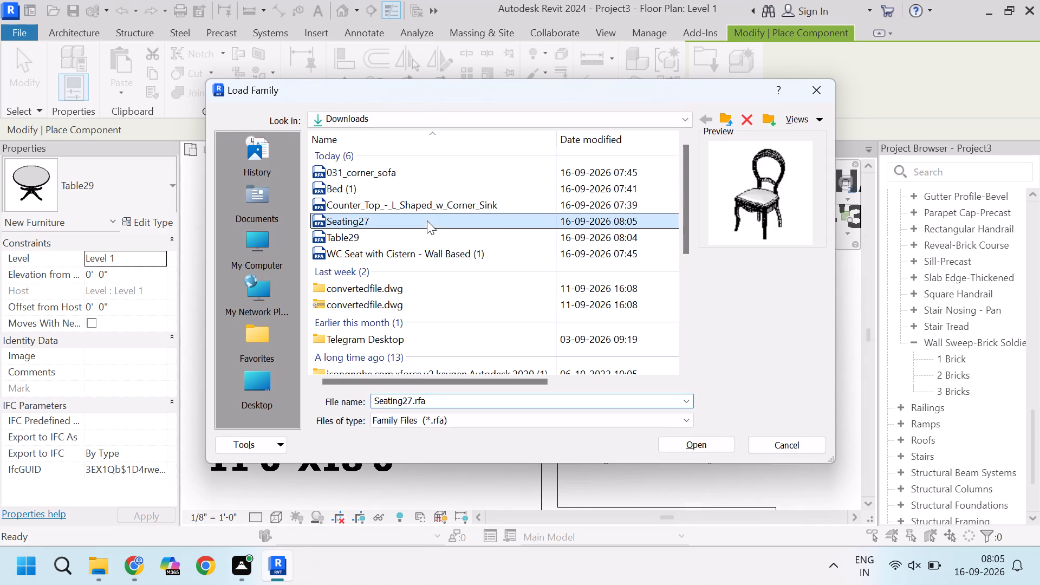
left_click(707, 446)
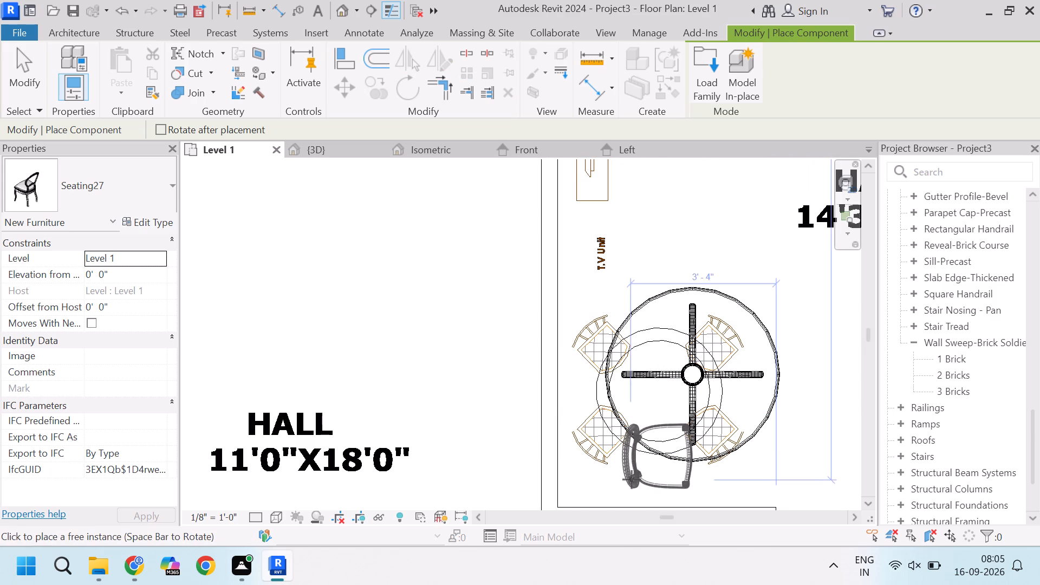
Place one Seating27 chair in the 14'3"X14'2" hall, between the T.V unit label and the round table.
scroll(643, 456, "down", 1)
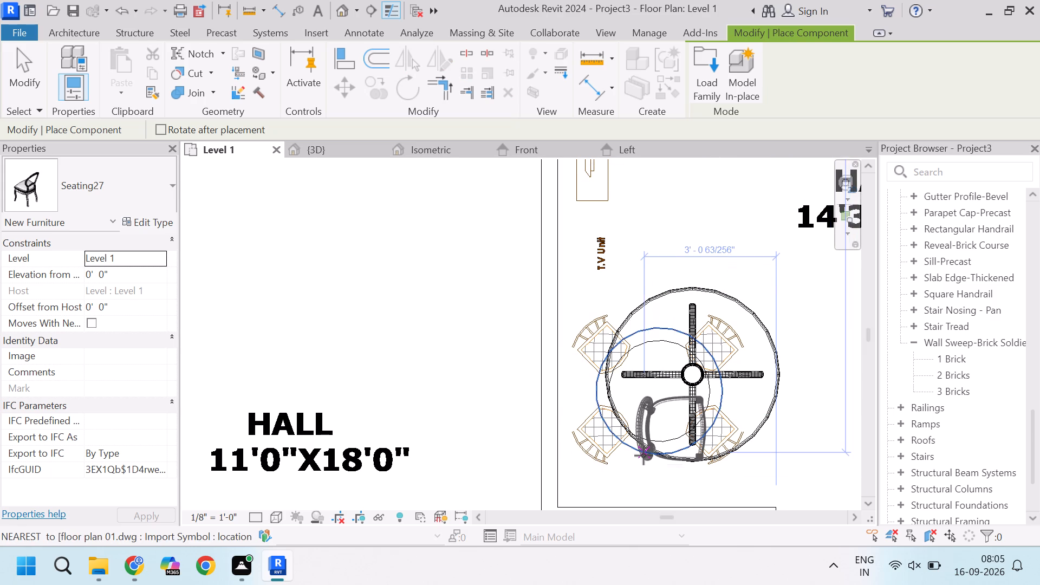
scroll(643, 456, "down", 1)
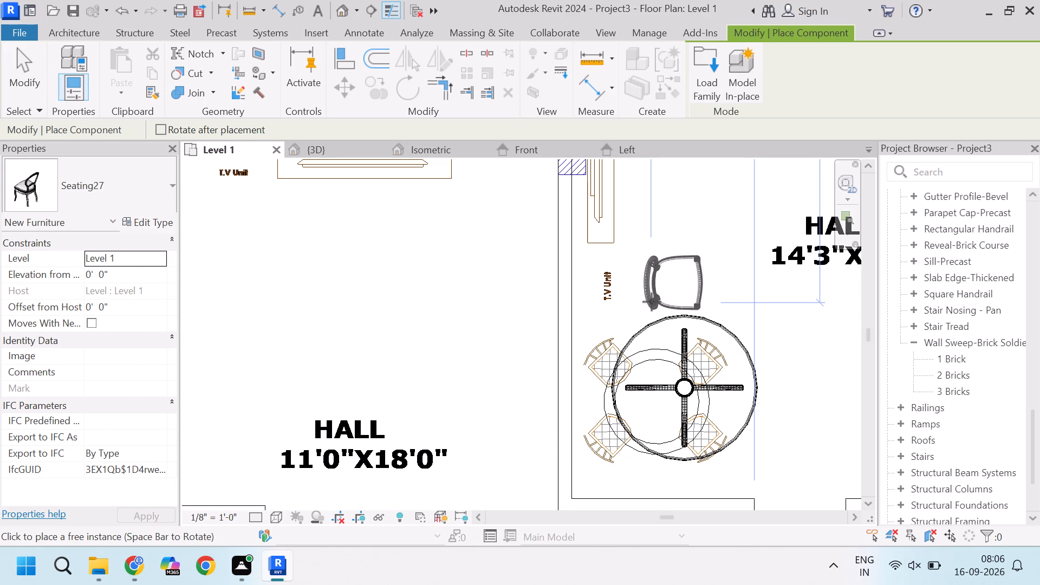
left_click(652, 300)
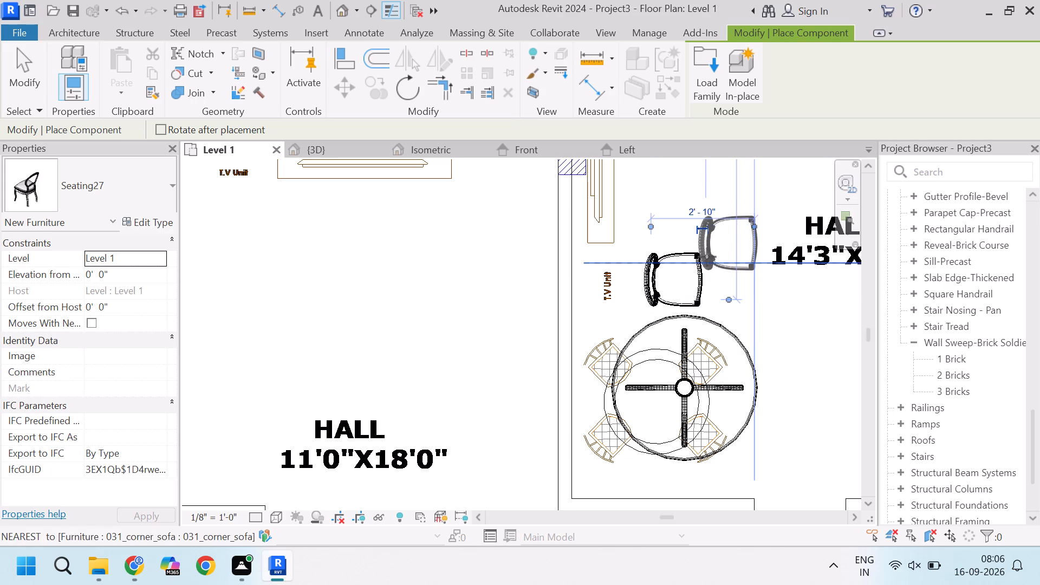
key("Escape")
key("Escape")
key("Escape")
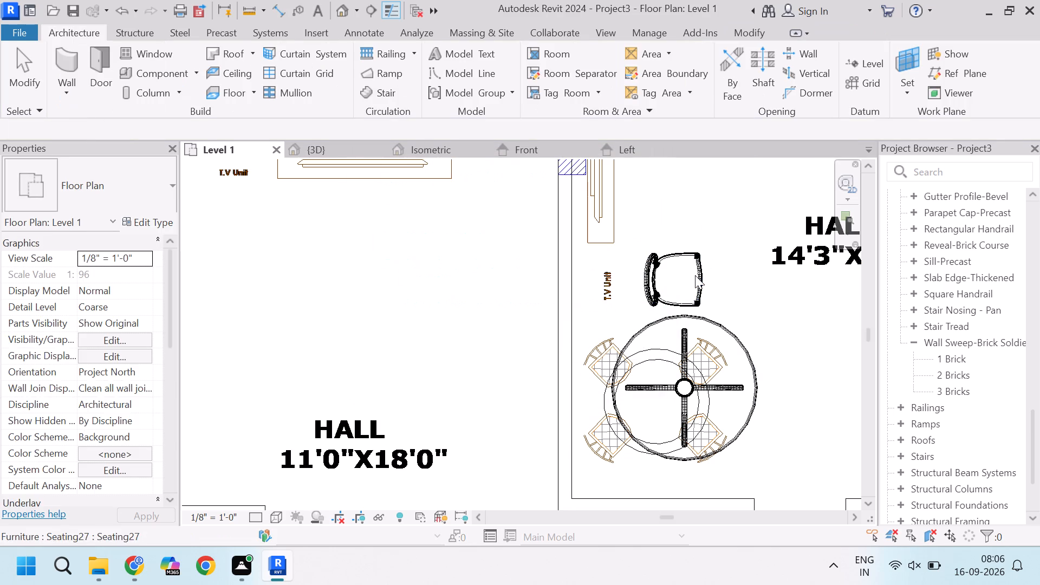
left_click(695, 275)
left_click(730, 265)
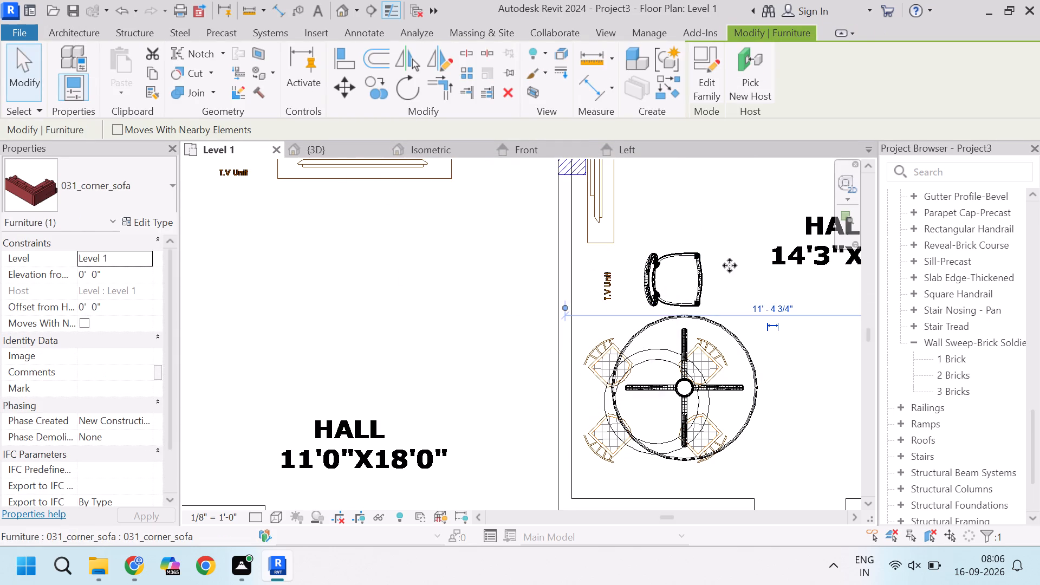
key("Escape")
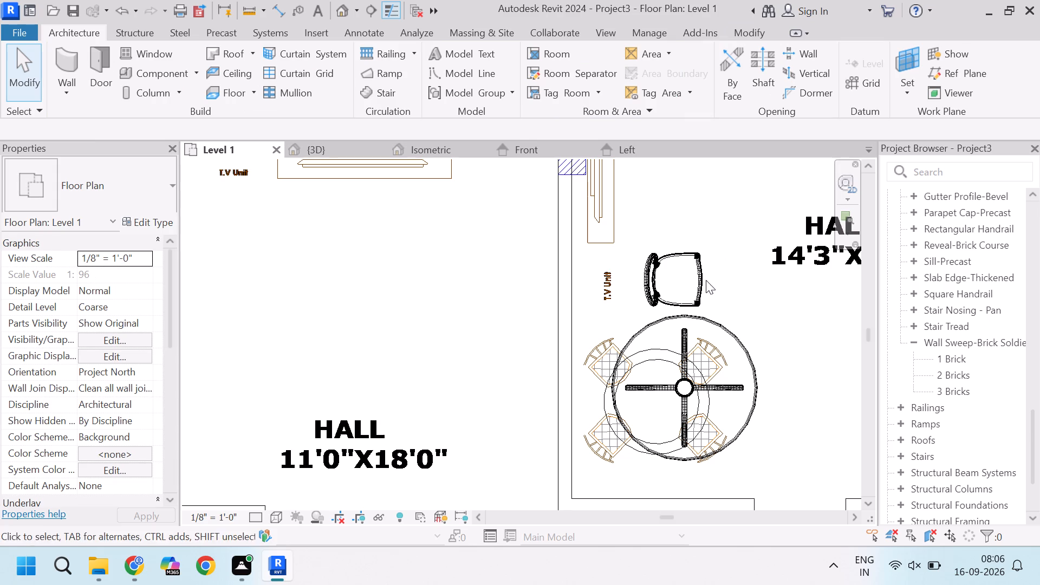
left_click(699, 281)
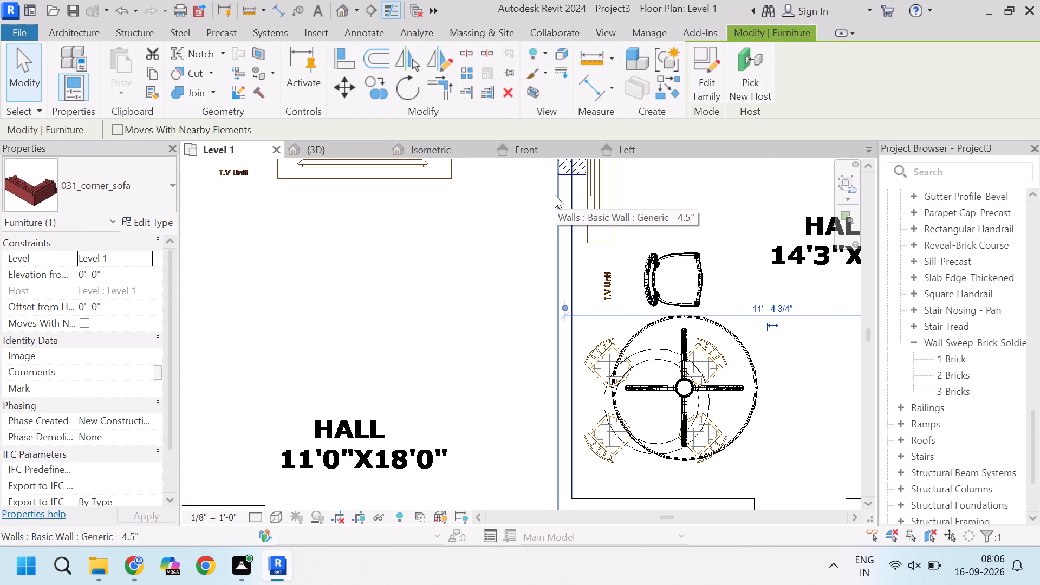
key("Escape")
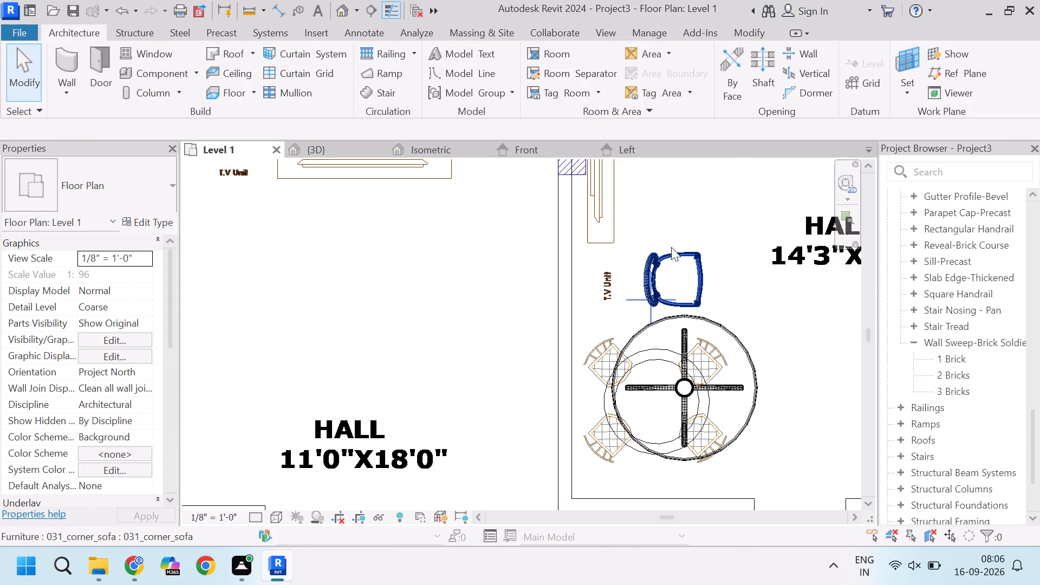
Rotate the placed Seating27 chair by 45 degrees.
left_click(671, 247)
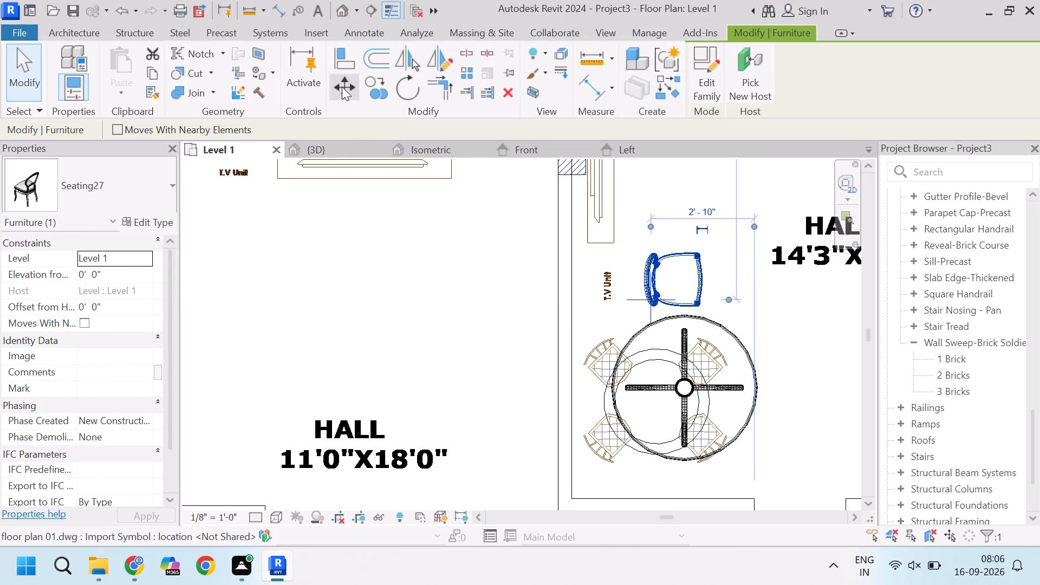
left_click(417, 93)
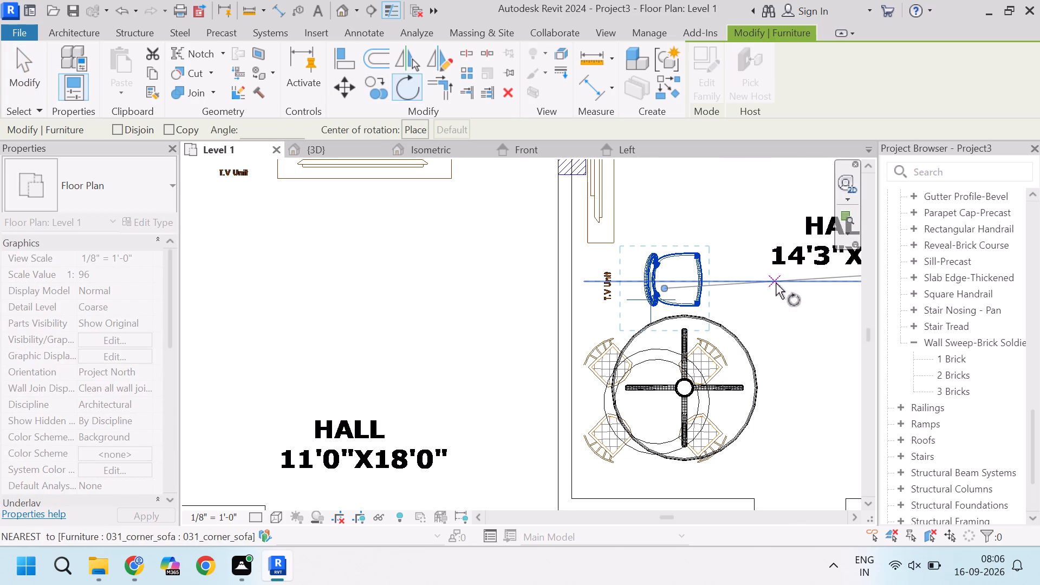
left_click(783, 290)
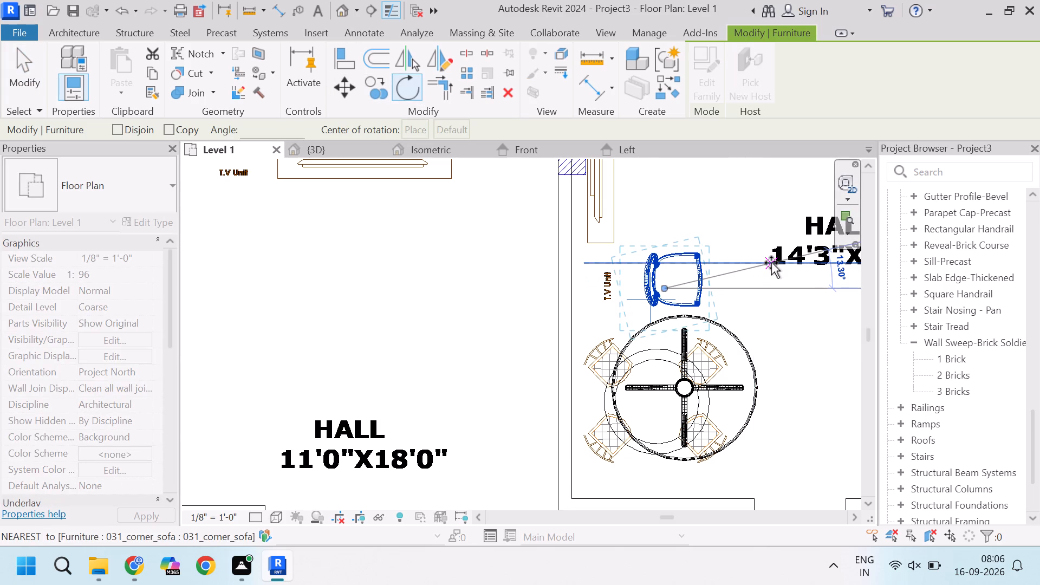
type("45")
key("Return")
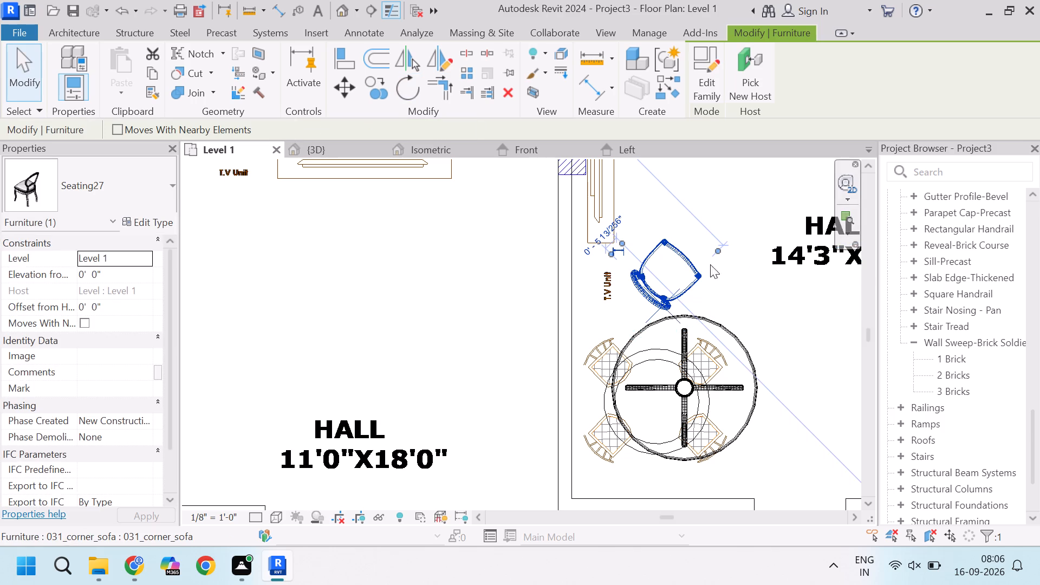
Move the rotated chair to the round table's lower-left edge, over the plan's lower-left chair symbol.
left_click_drag(655, 296, 633, 317)
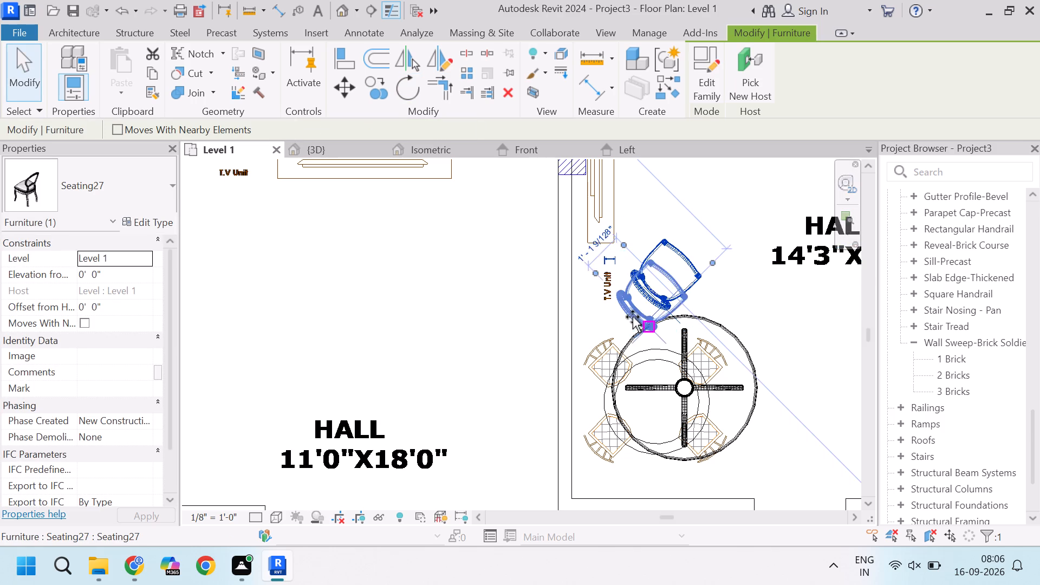
left_click_drag(633, 317, 595, 470)
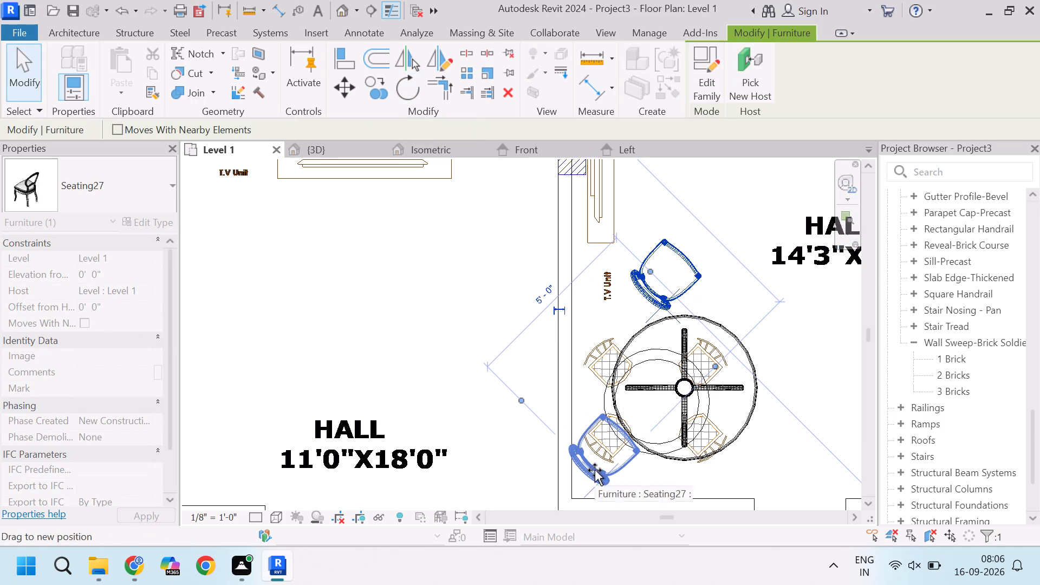
left_click_drag(595, 470, 603, 472)
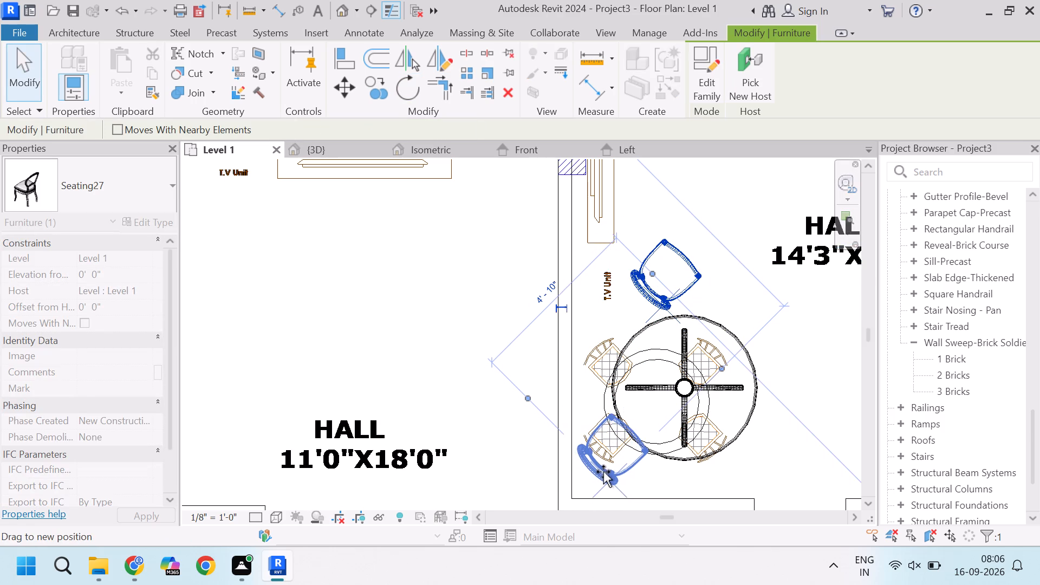
left_click_drag(603, 472, 607, 470)
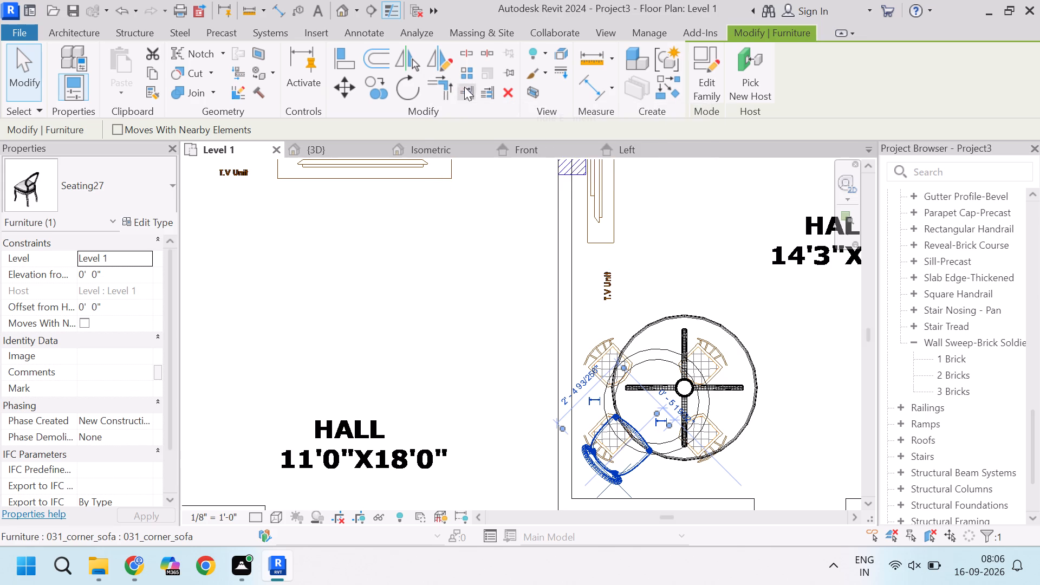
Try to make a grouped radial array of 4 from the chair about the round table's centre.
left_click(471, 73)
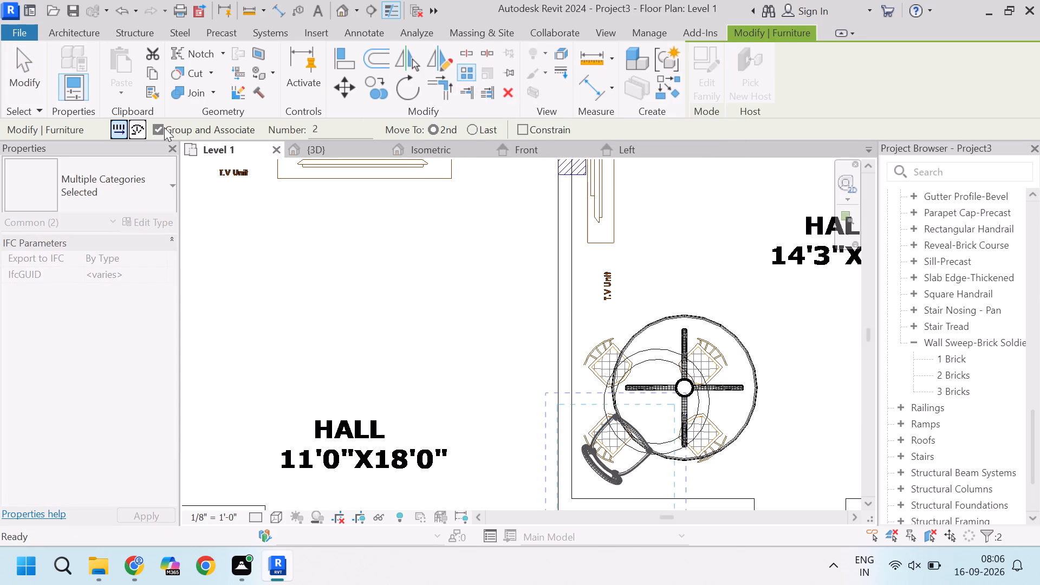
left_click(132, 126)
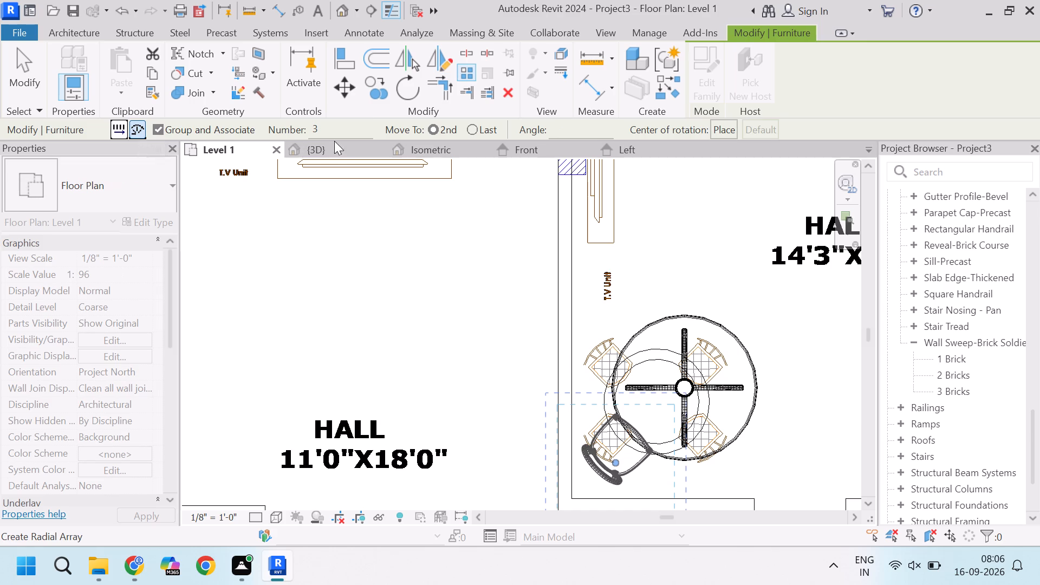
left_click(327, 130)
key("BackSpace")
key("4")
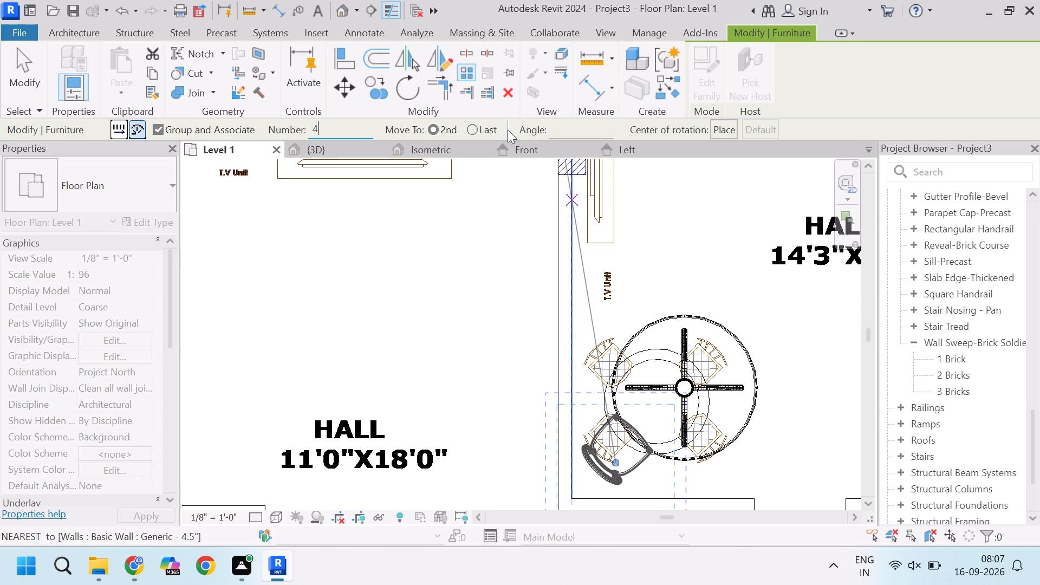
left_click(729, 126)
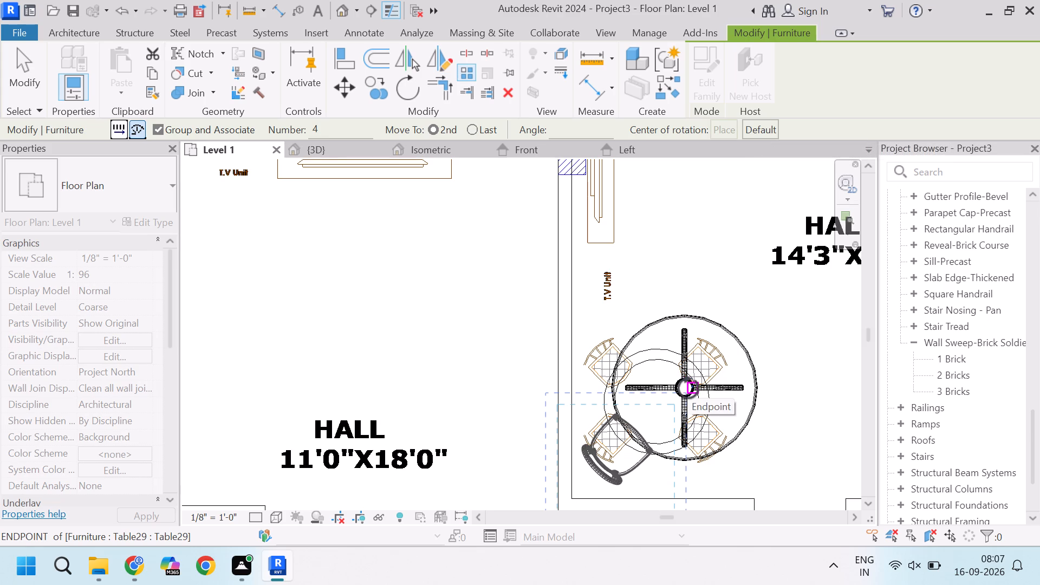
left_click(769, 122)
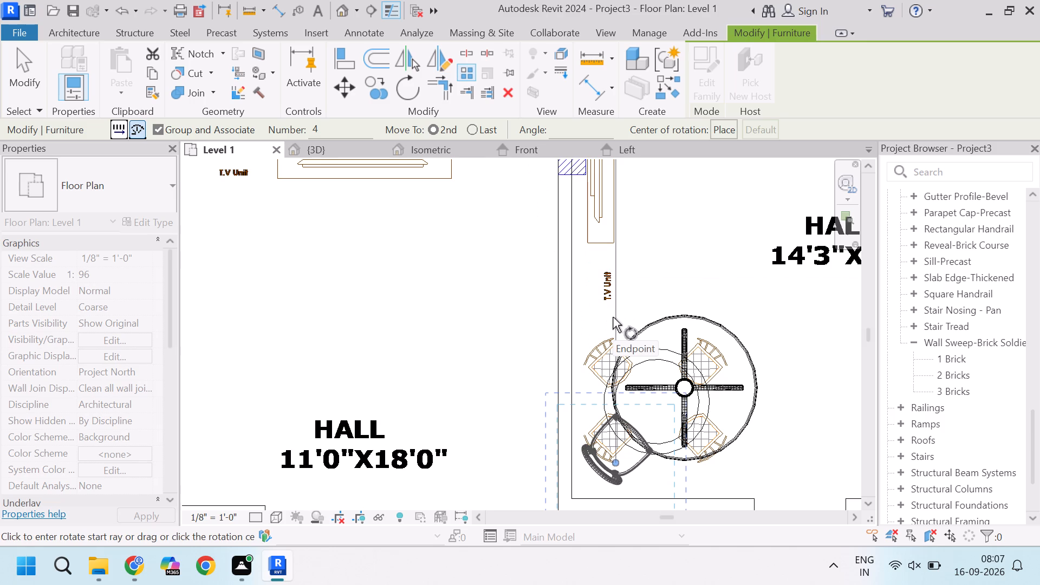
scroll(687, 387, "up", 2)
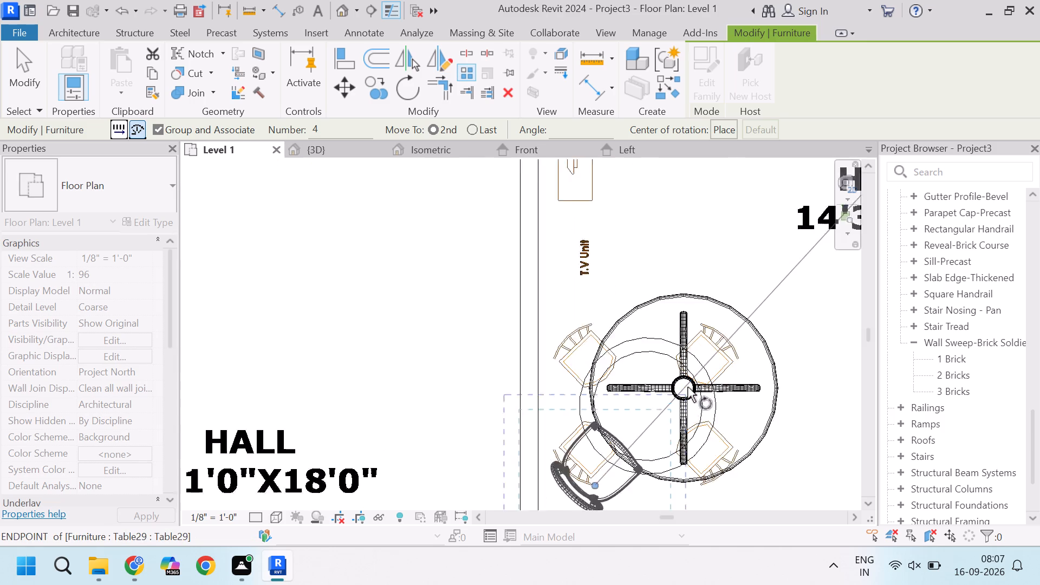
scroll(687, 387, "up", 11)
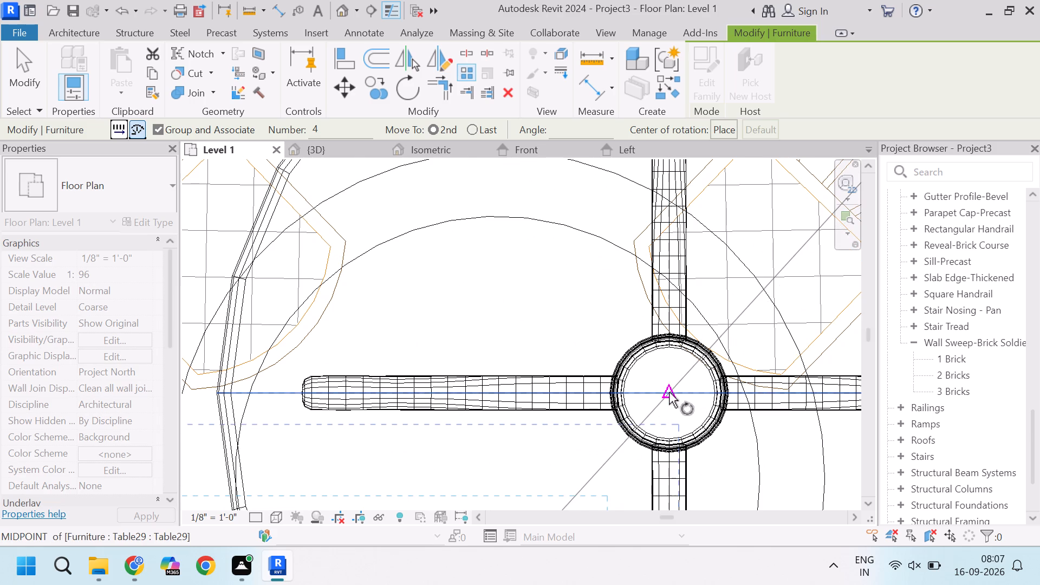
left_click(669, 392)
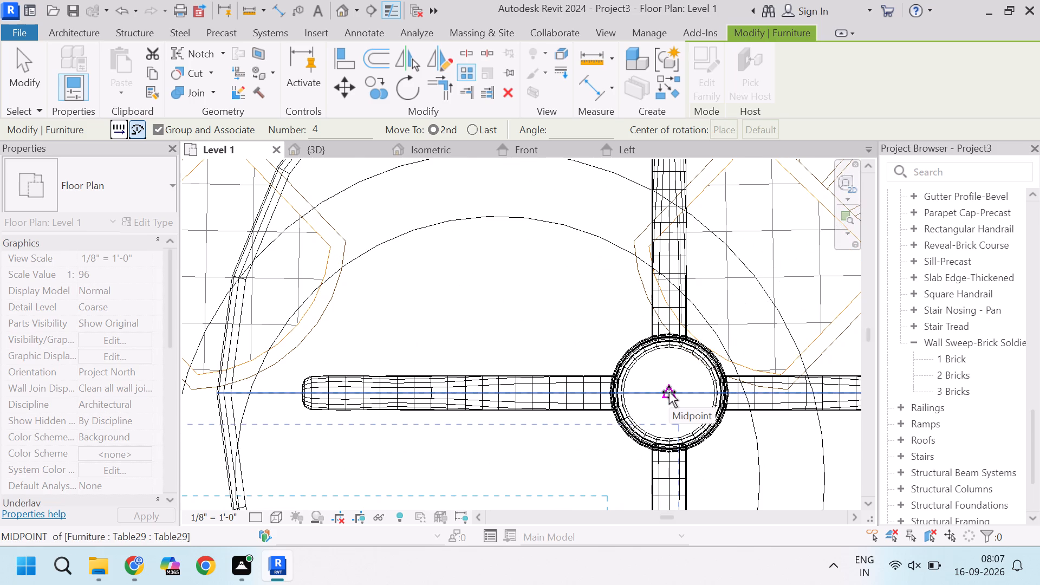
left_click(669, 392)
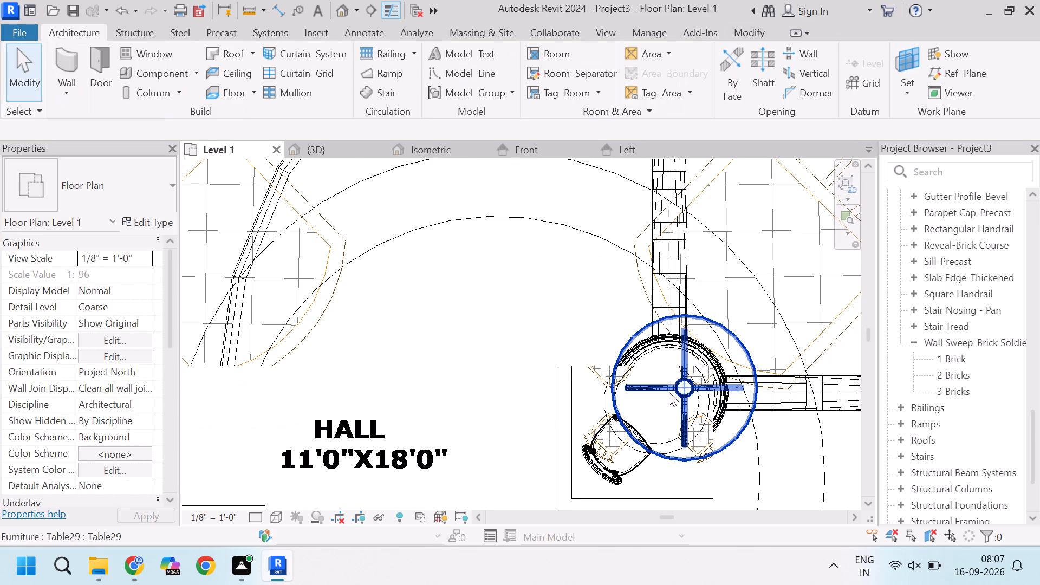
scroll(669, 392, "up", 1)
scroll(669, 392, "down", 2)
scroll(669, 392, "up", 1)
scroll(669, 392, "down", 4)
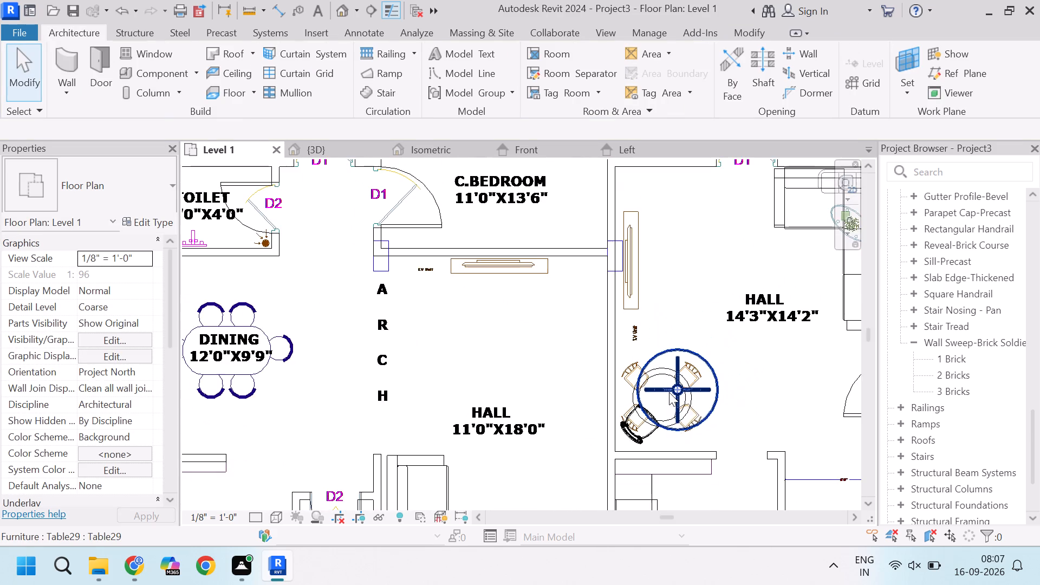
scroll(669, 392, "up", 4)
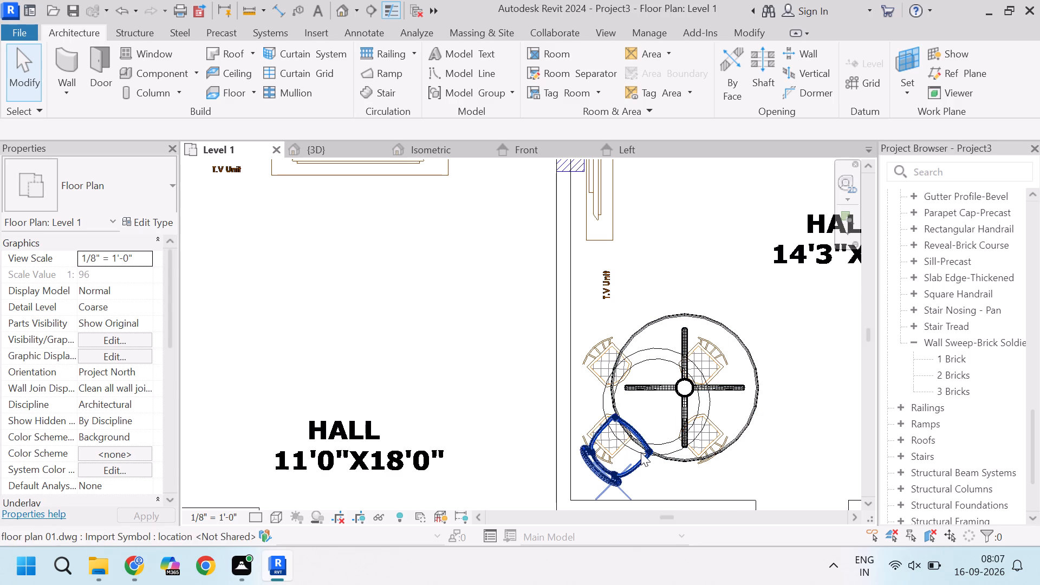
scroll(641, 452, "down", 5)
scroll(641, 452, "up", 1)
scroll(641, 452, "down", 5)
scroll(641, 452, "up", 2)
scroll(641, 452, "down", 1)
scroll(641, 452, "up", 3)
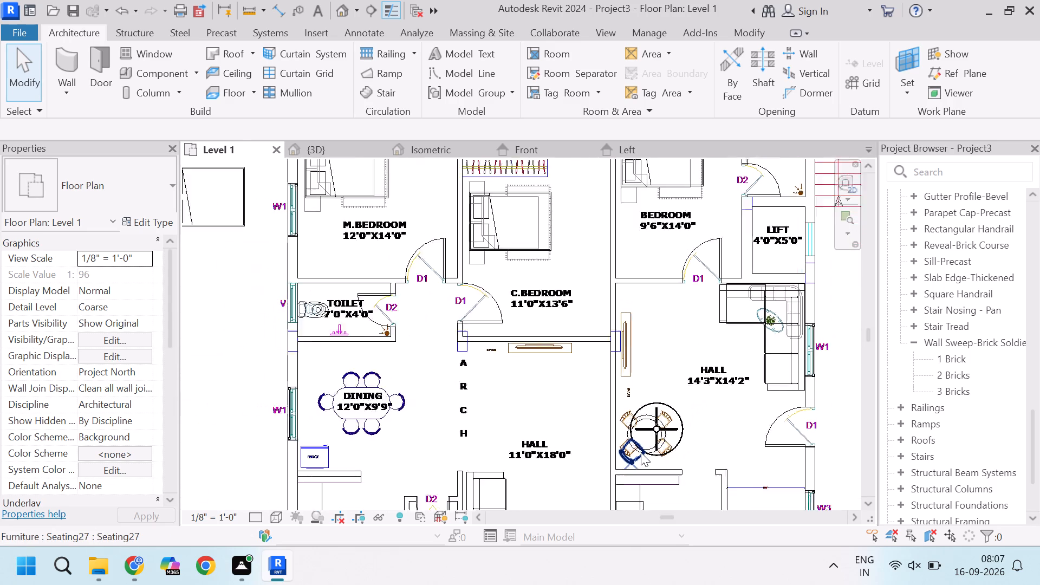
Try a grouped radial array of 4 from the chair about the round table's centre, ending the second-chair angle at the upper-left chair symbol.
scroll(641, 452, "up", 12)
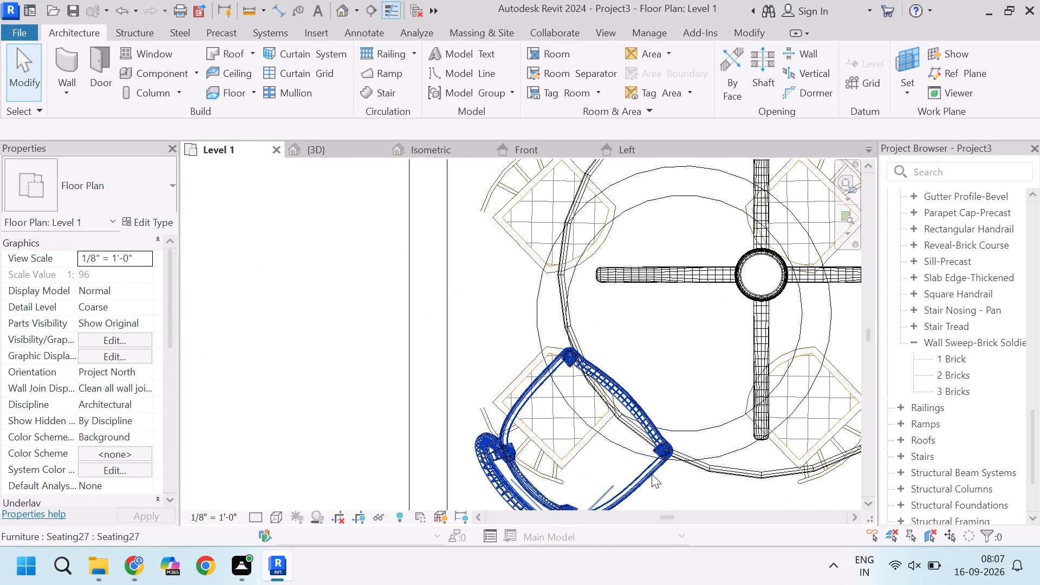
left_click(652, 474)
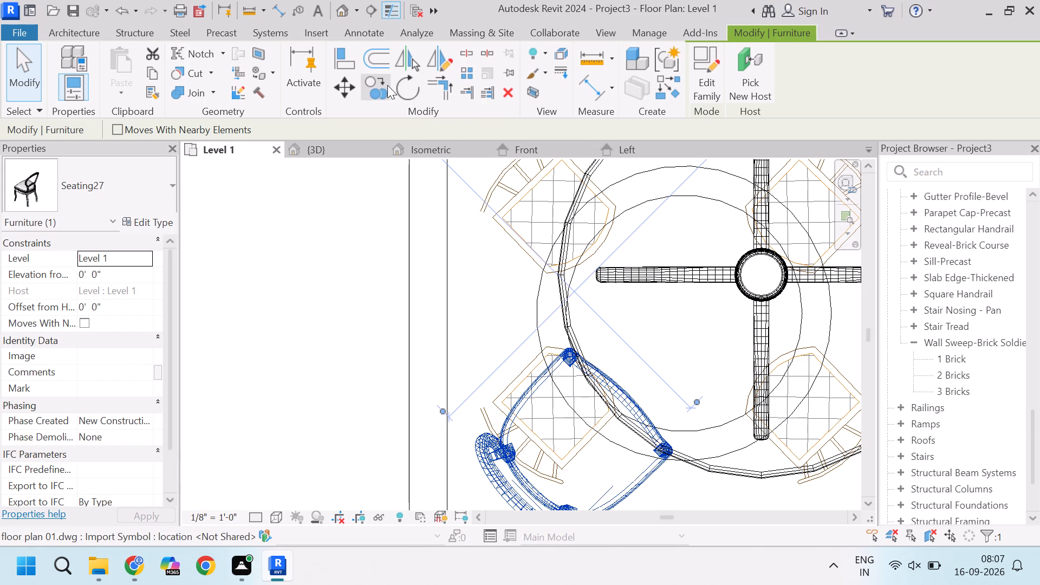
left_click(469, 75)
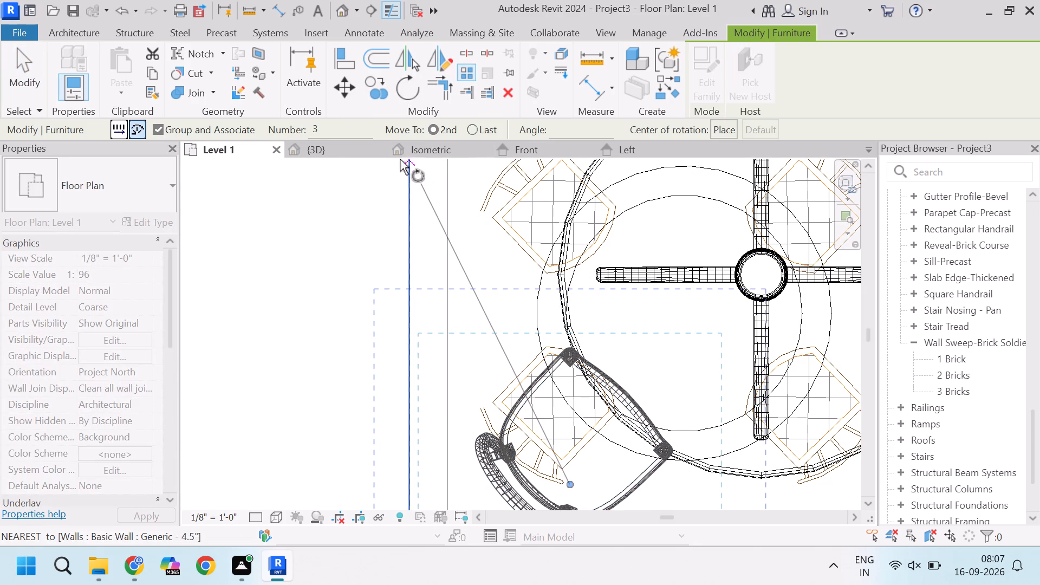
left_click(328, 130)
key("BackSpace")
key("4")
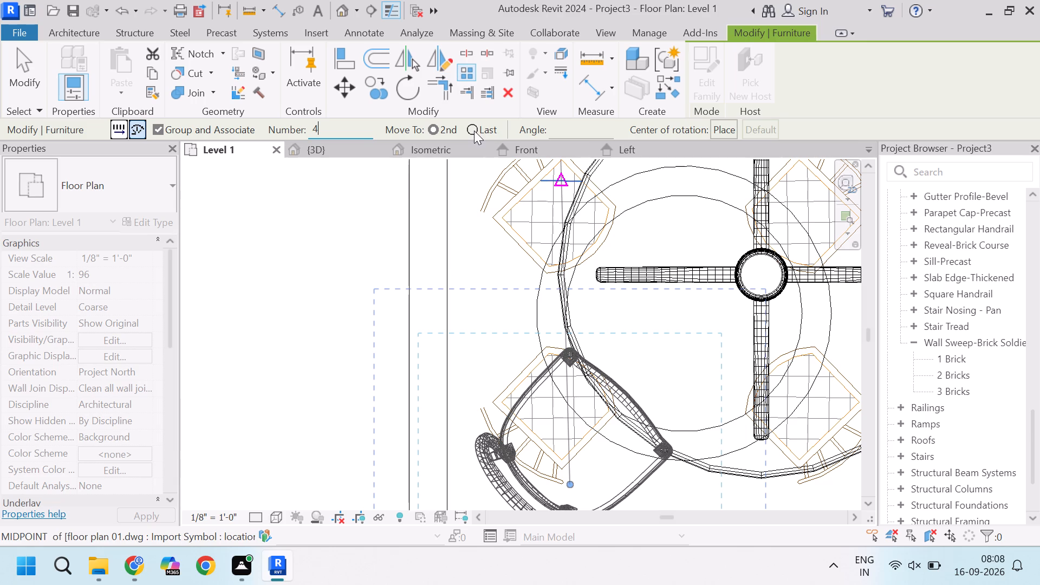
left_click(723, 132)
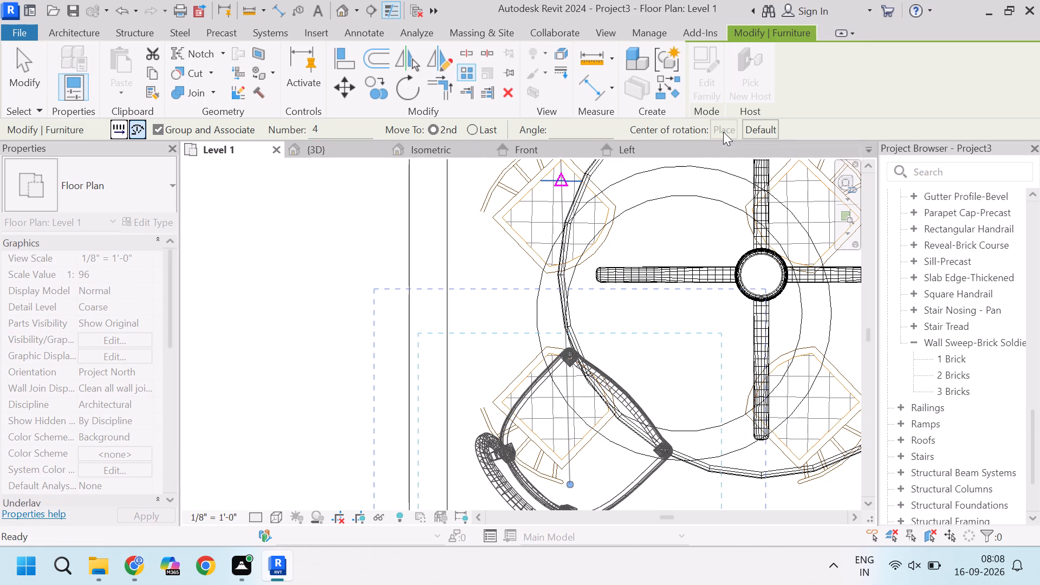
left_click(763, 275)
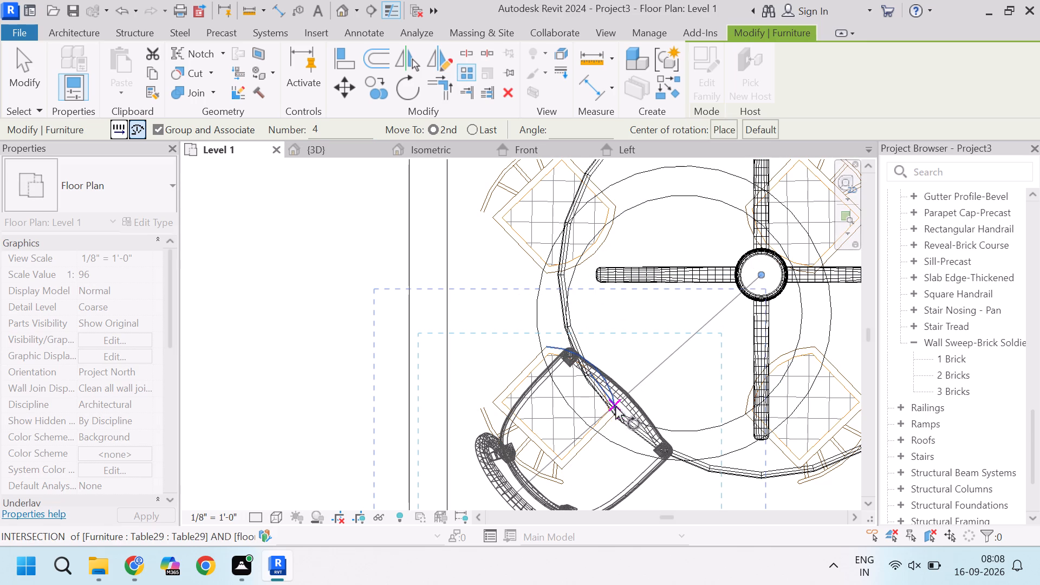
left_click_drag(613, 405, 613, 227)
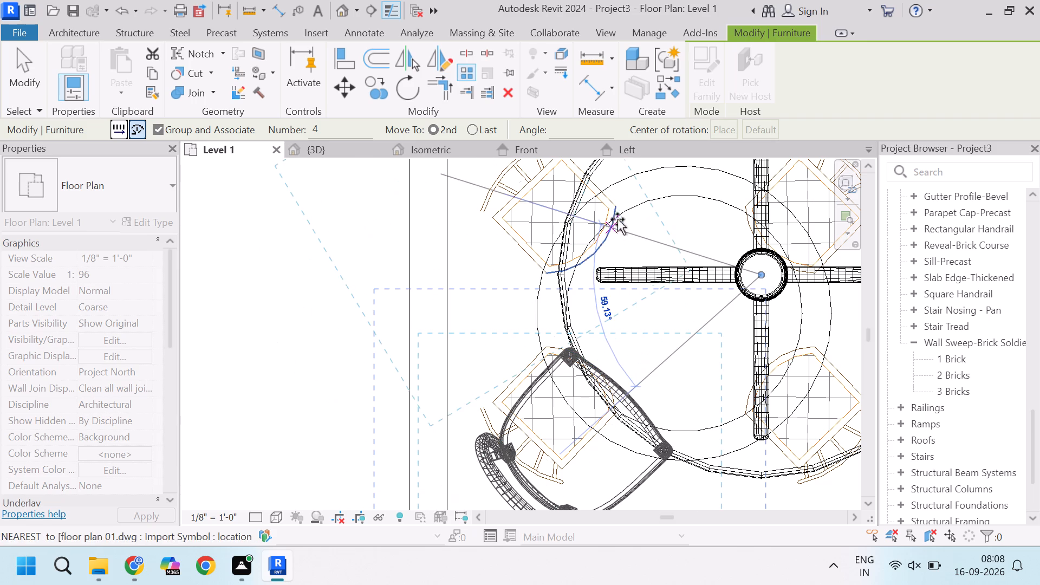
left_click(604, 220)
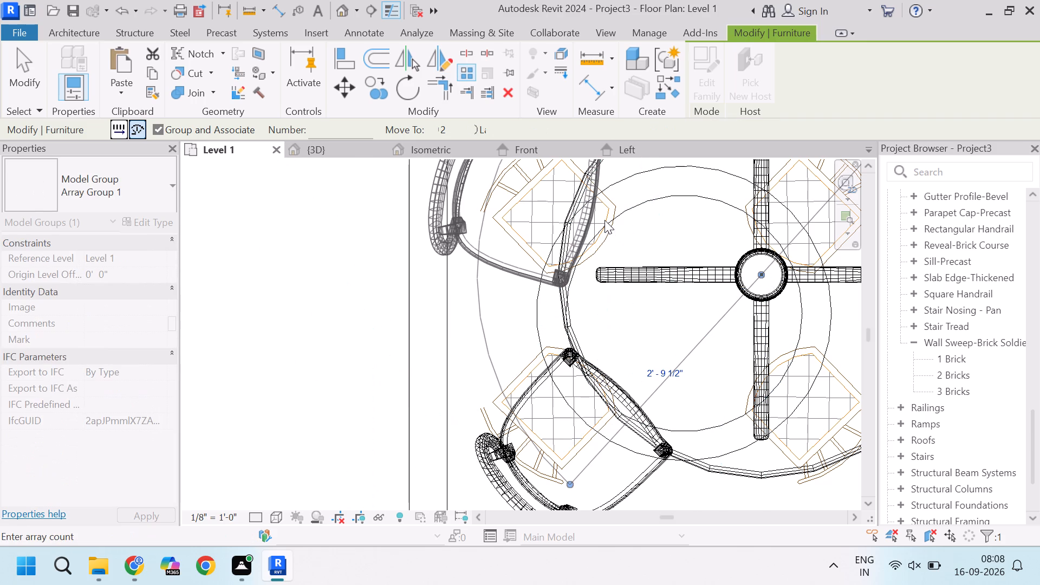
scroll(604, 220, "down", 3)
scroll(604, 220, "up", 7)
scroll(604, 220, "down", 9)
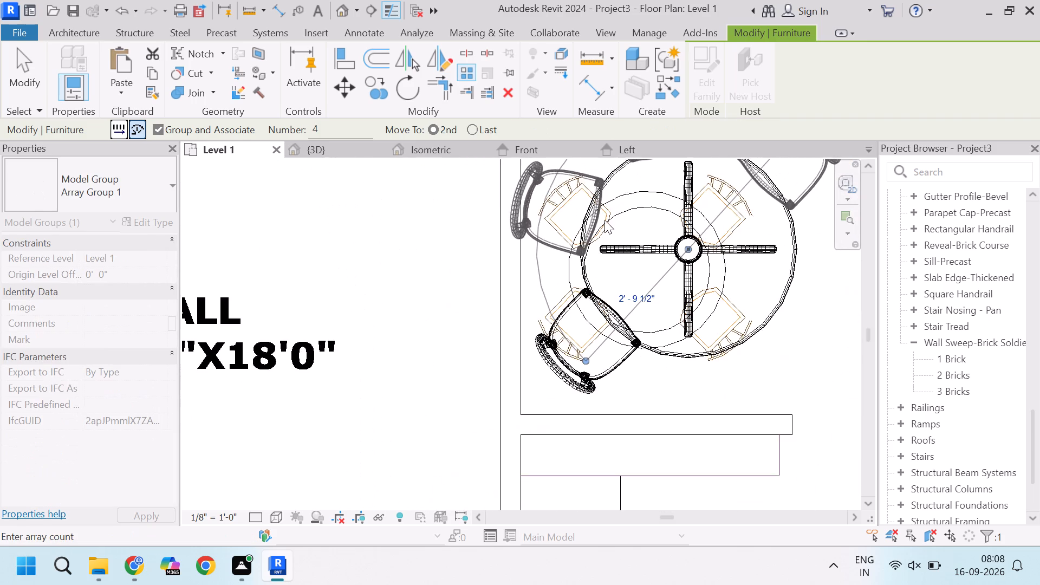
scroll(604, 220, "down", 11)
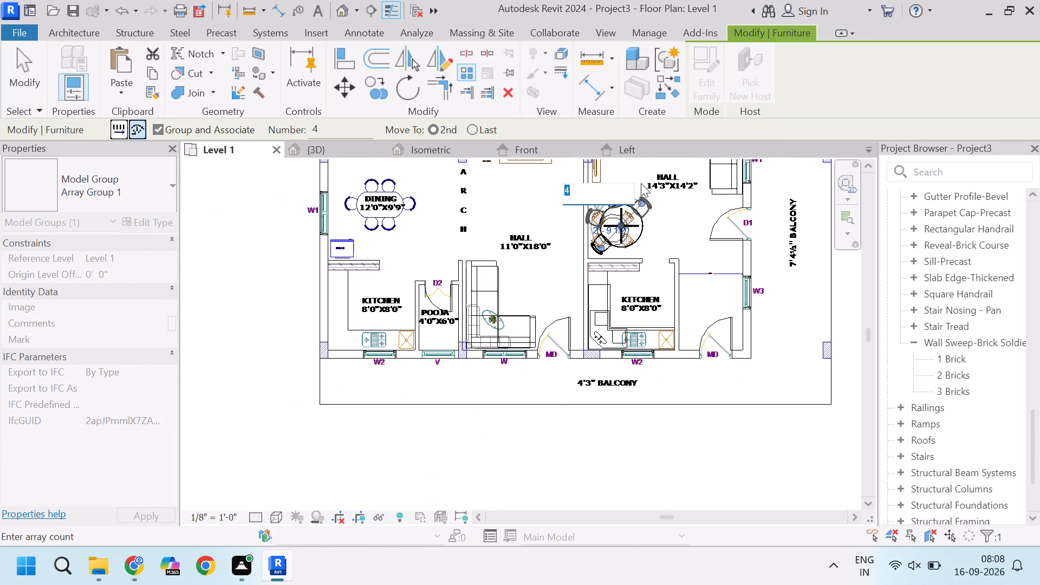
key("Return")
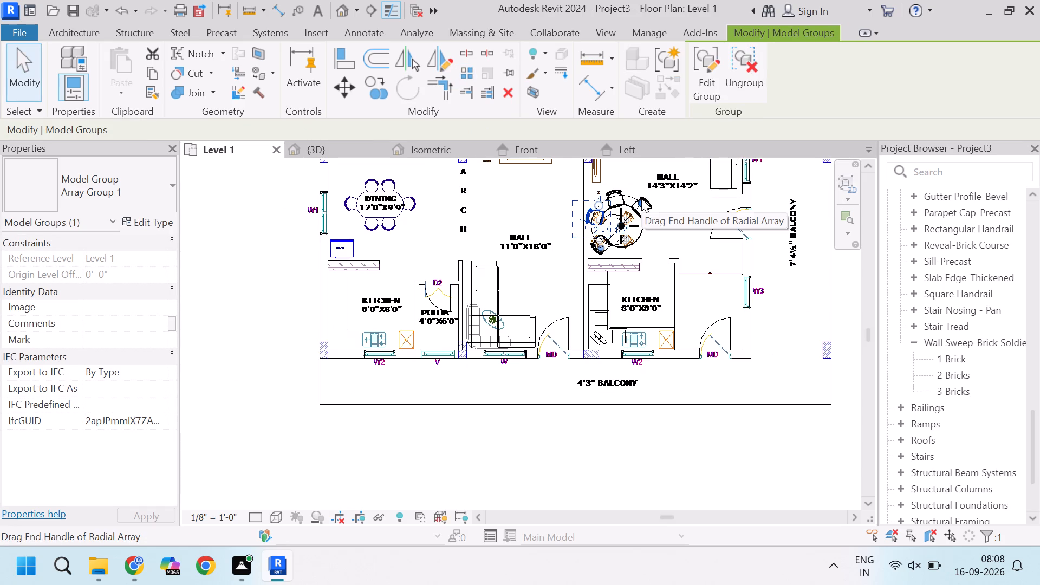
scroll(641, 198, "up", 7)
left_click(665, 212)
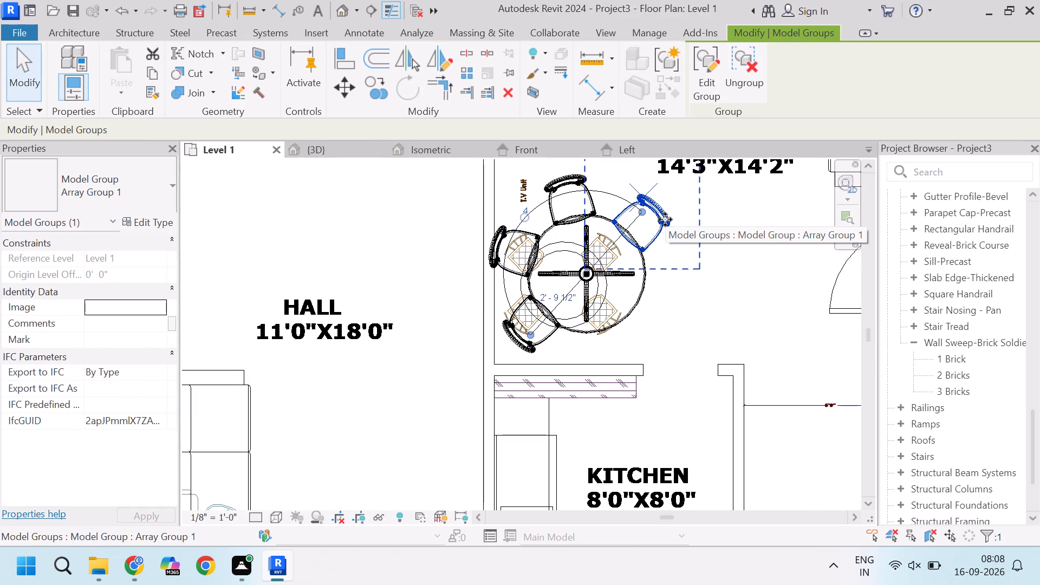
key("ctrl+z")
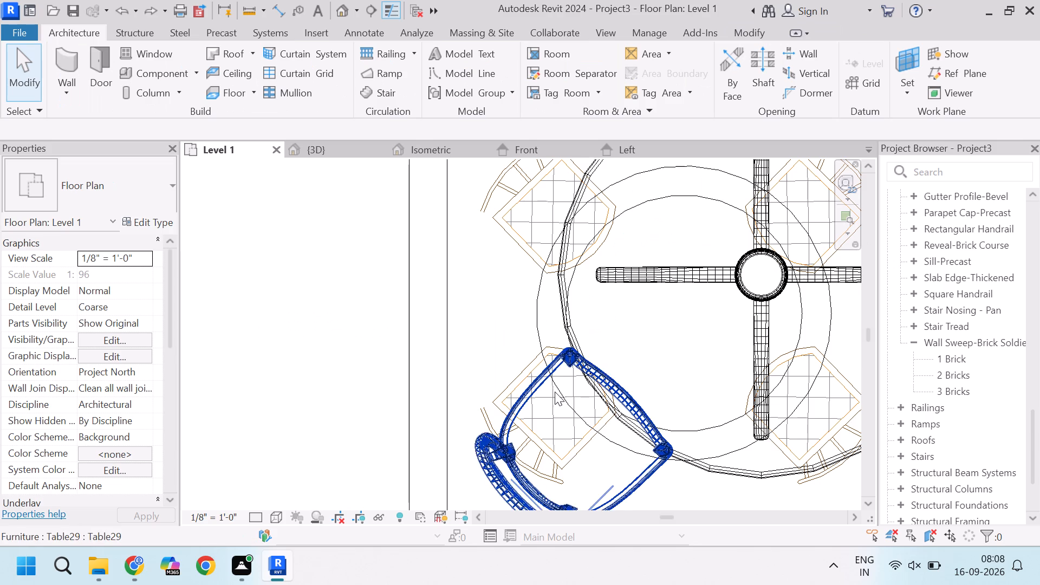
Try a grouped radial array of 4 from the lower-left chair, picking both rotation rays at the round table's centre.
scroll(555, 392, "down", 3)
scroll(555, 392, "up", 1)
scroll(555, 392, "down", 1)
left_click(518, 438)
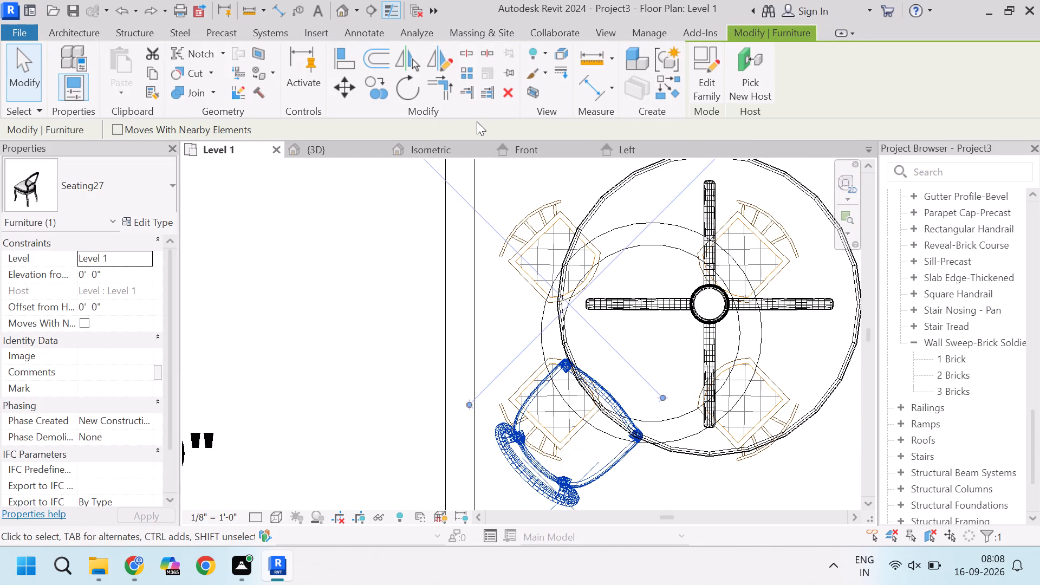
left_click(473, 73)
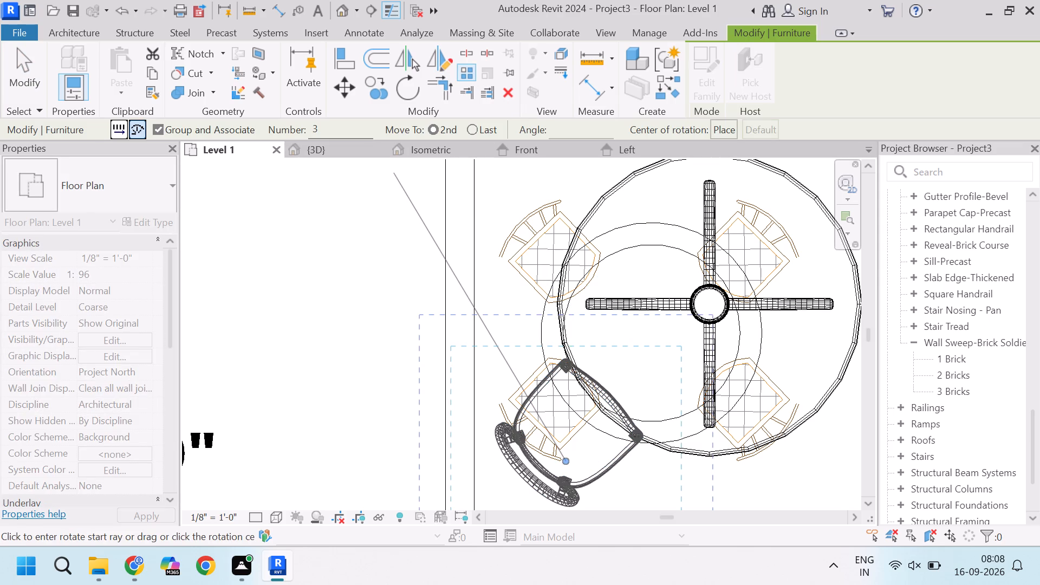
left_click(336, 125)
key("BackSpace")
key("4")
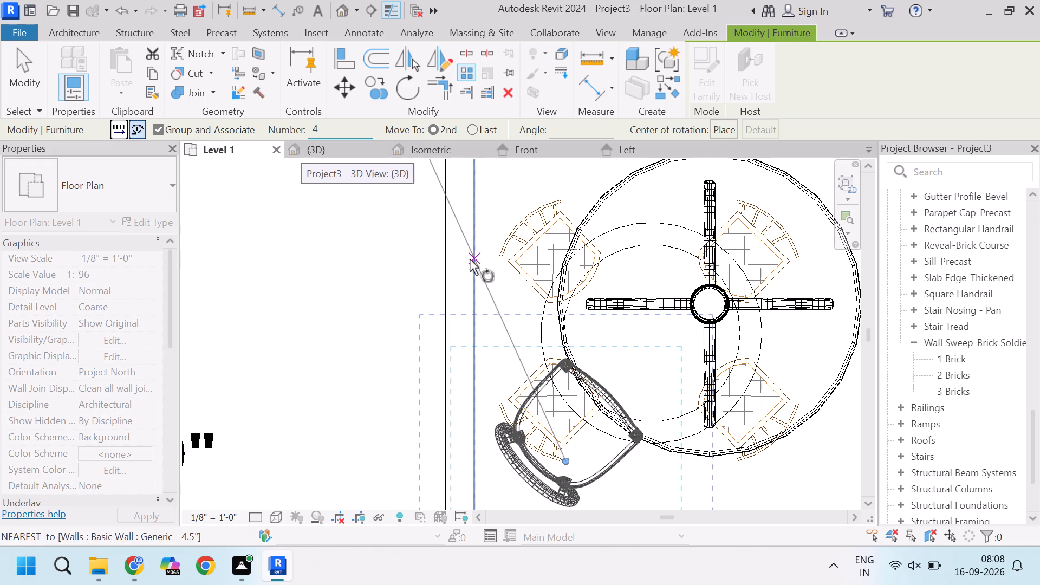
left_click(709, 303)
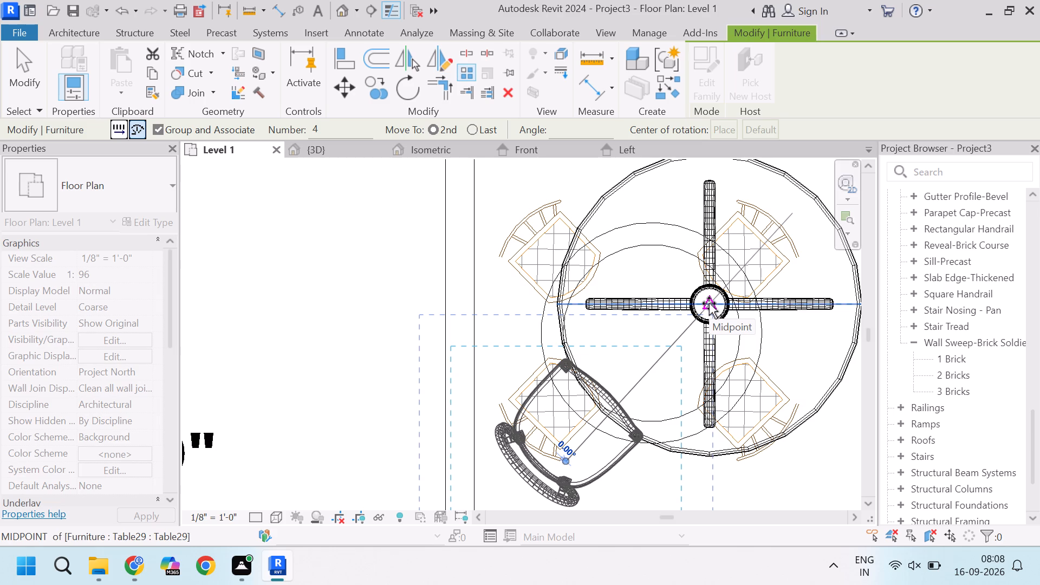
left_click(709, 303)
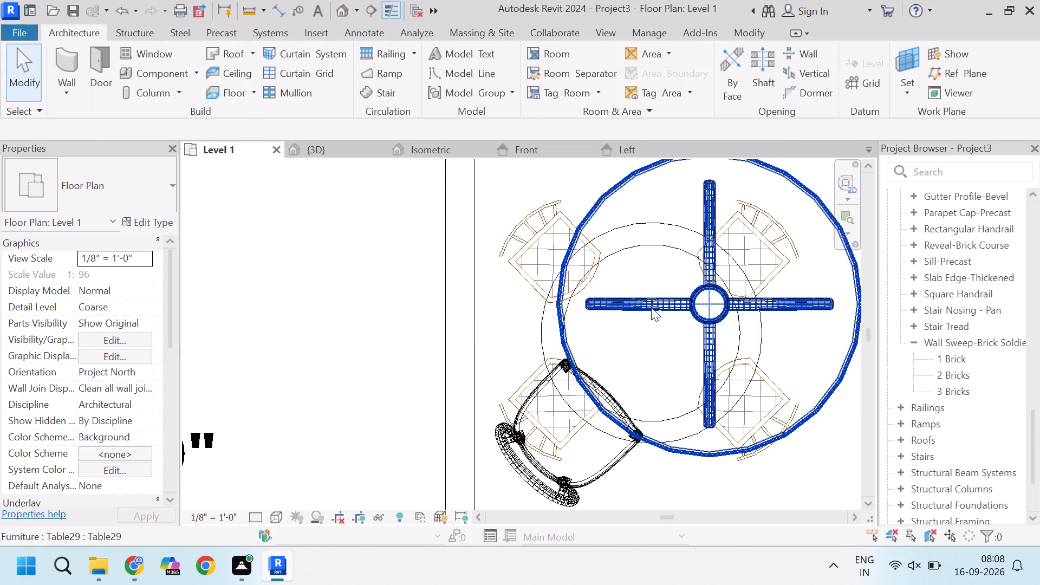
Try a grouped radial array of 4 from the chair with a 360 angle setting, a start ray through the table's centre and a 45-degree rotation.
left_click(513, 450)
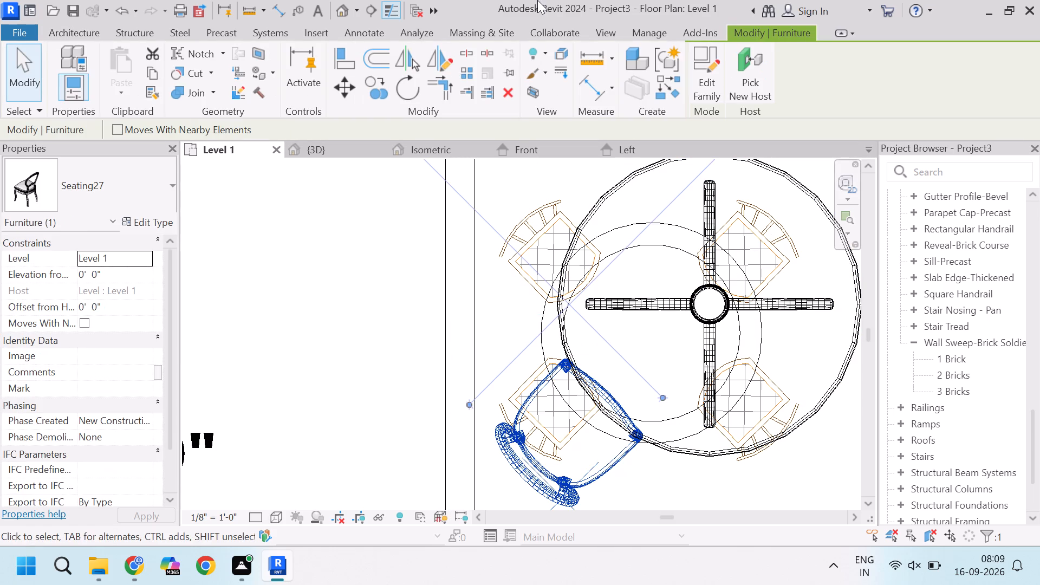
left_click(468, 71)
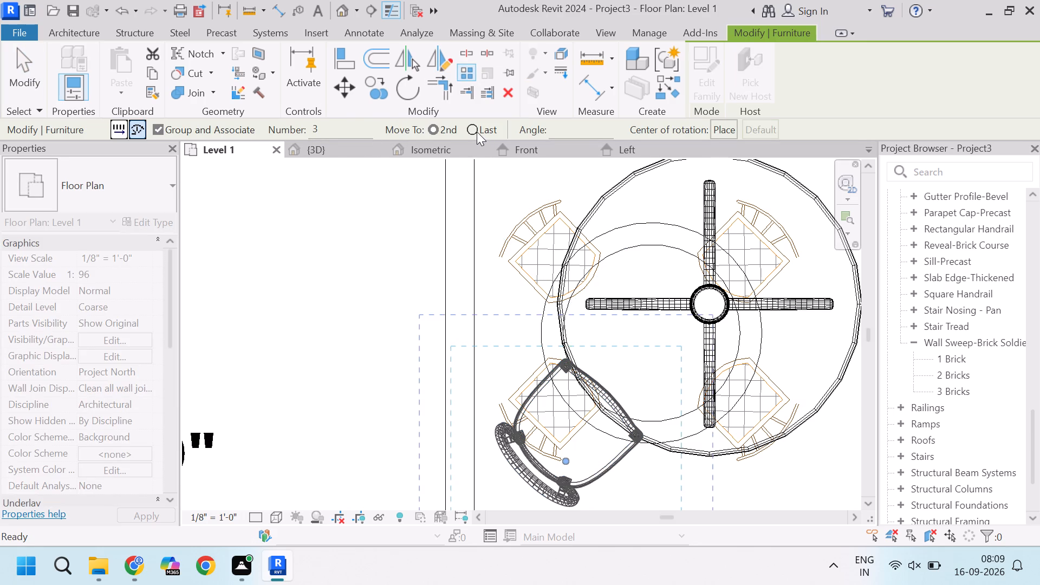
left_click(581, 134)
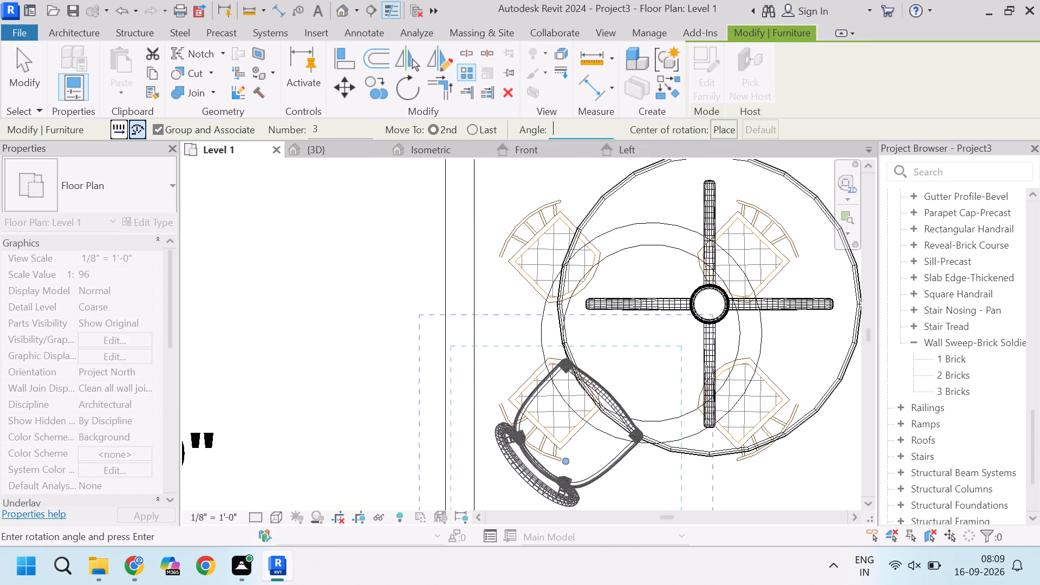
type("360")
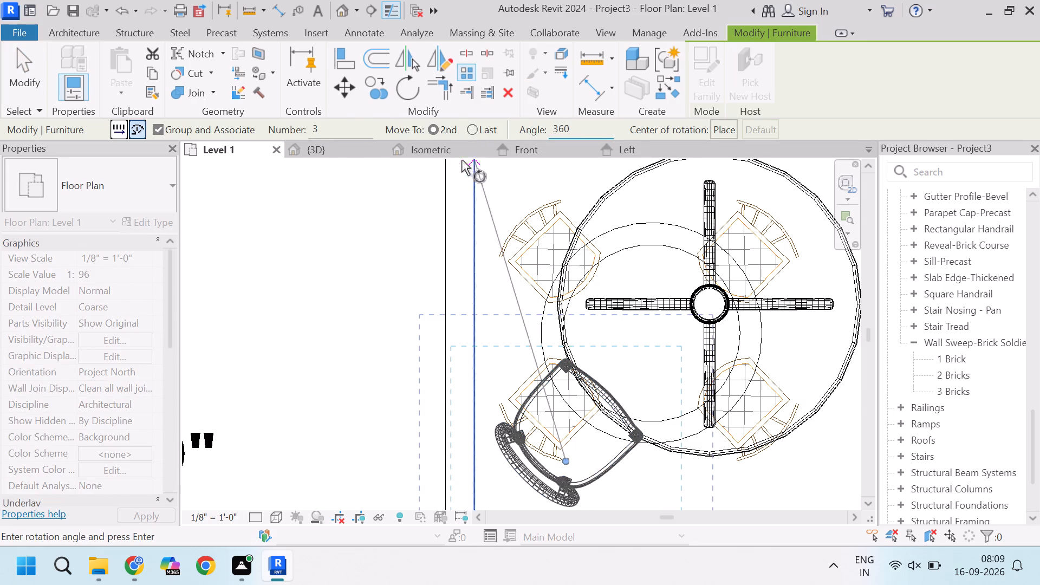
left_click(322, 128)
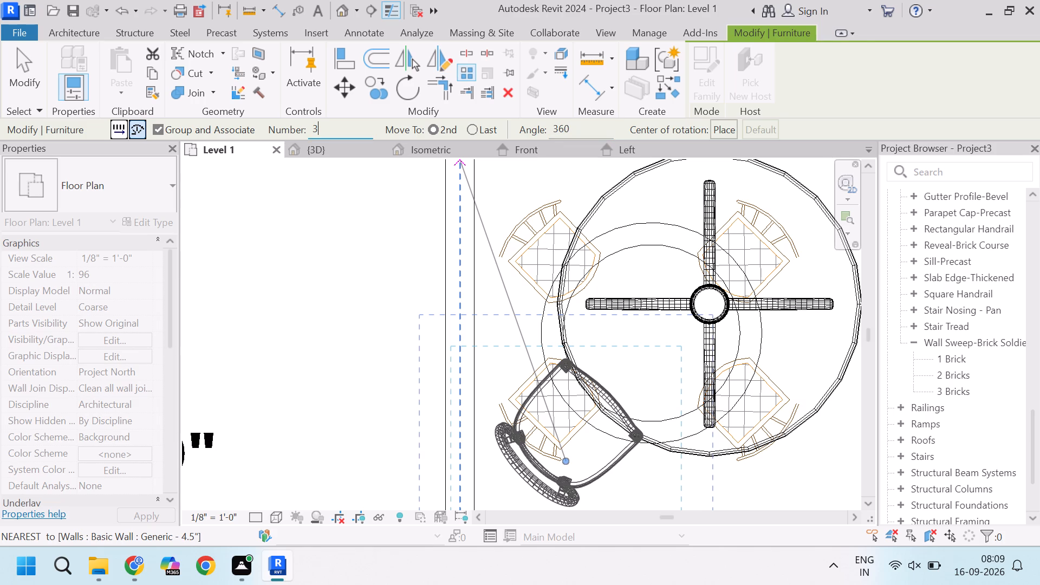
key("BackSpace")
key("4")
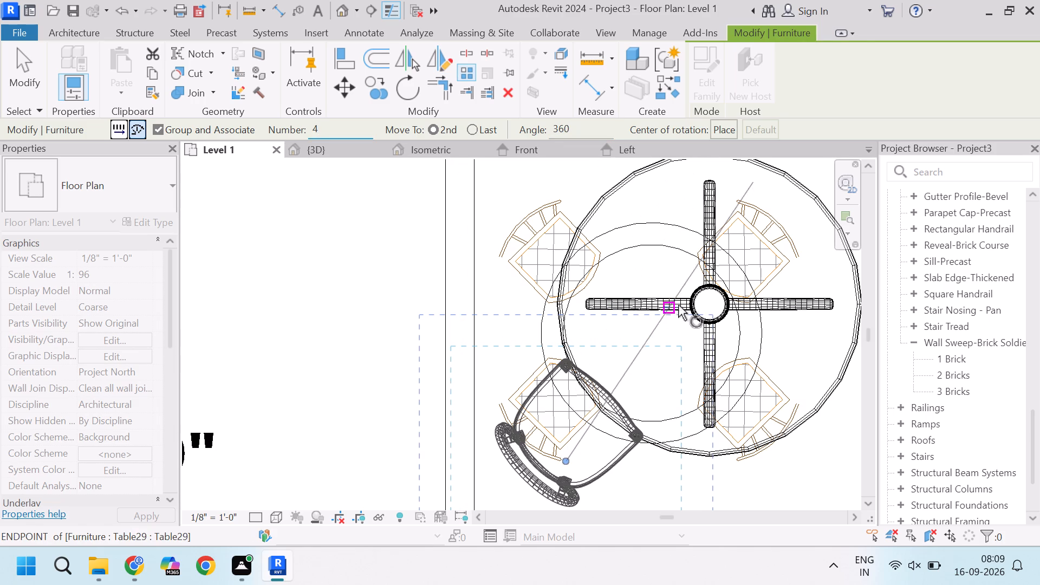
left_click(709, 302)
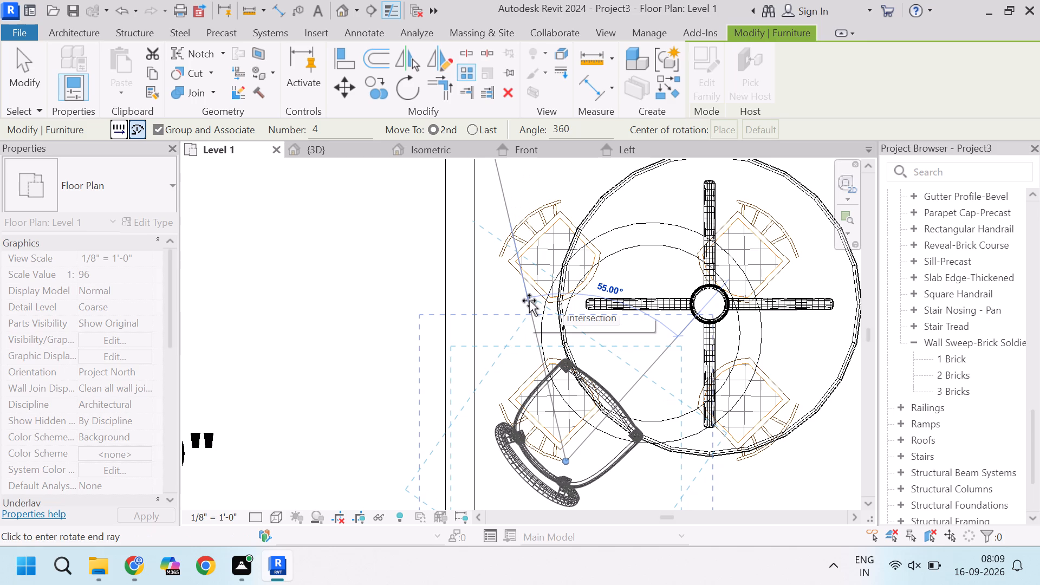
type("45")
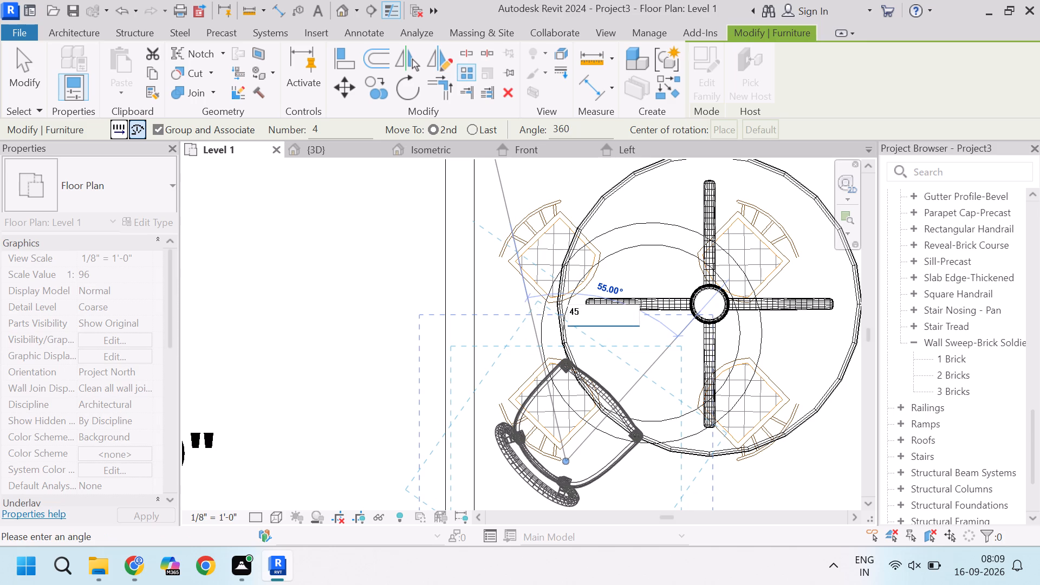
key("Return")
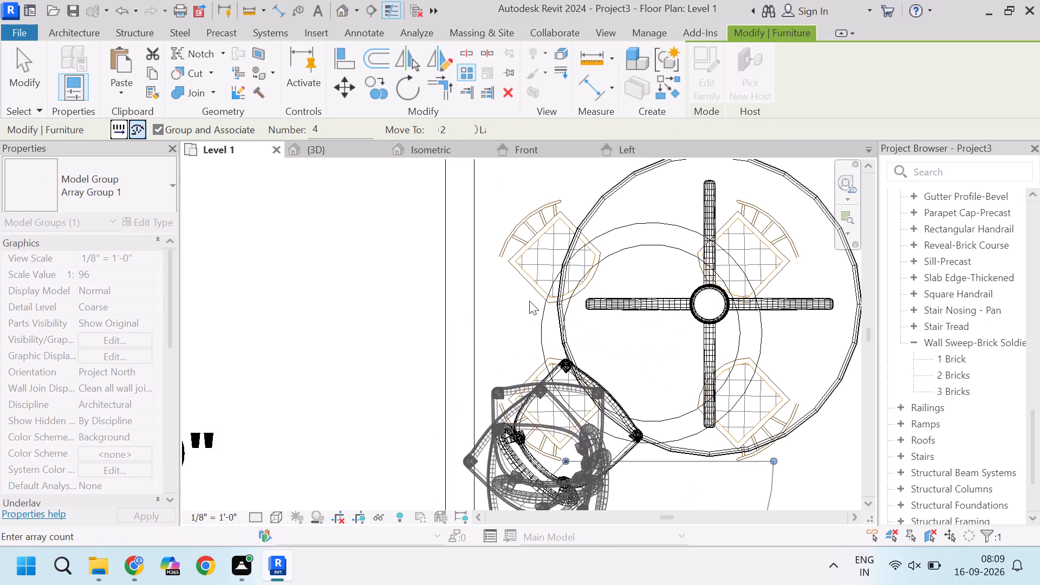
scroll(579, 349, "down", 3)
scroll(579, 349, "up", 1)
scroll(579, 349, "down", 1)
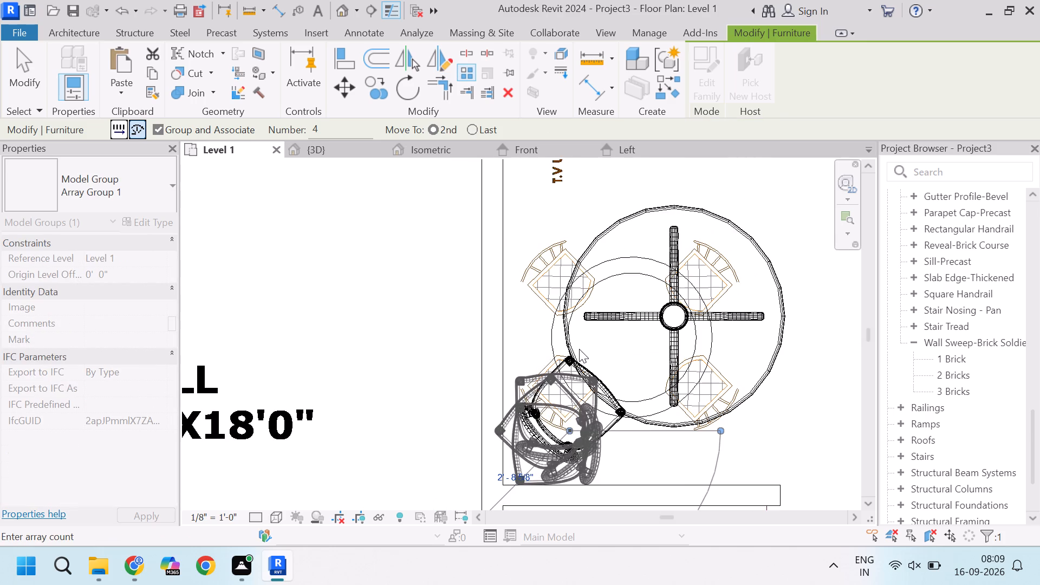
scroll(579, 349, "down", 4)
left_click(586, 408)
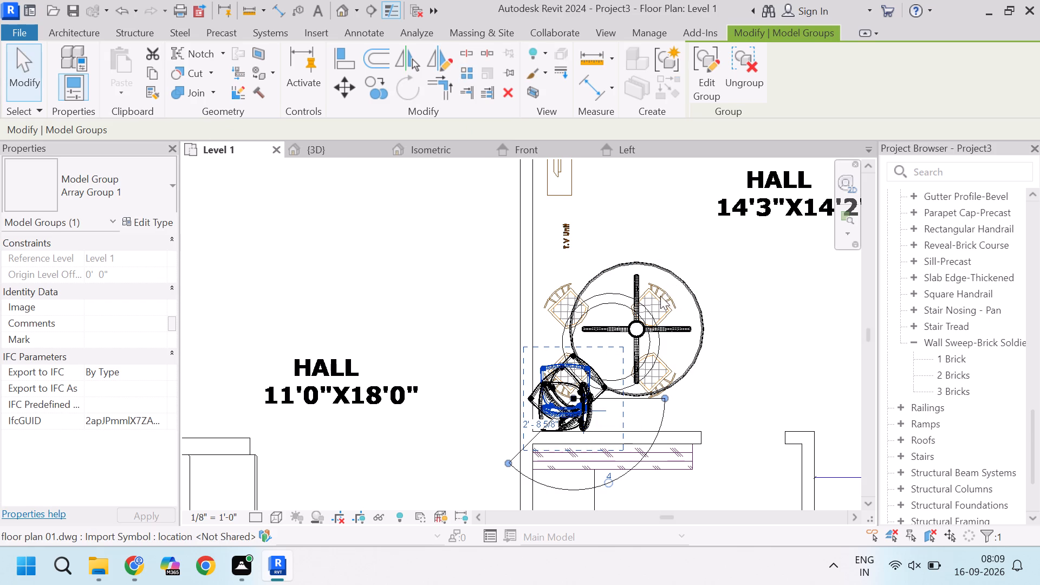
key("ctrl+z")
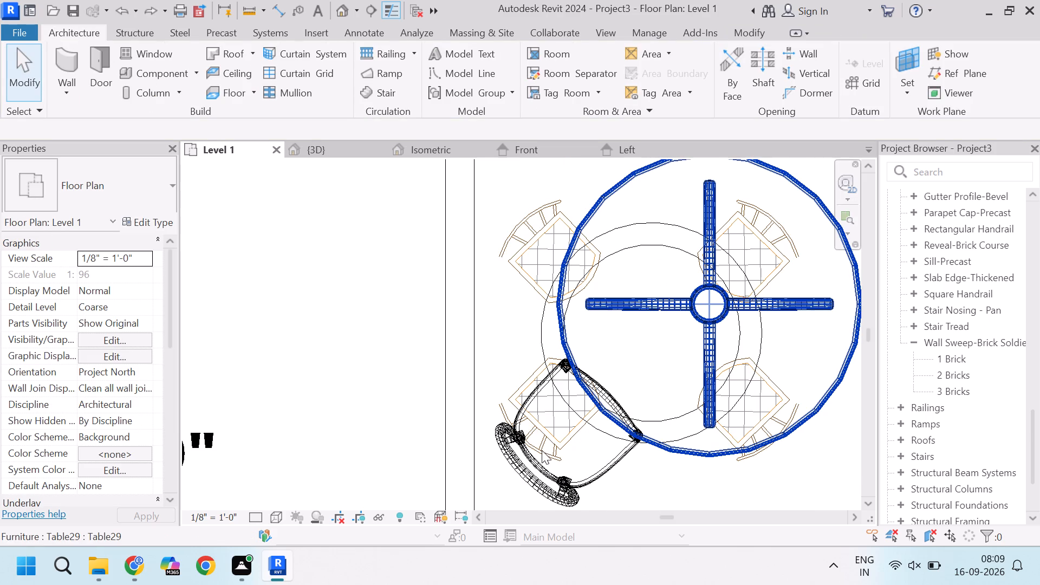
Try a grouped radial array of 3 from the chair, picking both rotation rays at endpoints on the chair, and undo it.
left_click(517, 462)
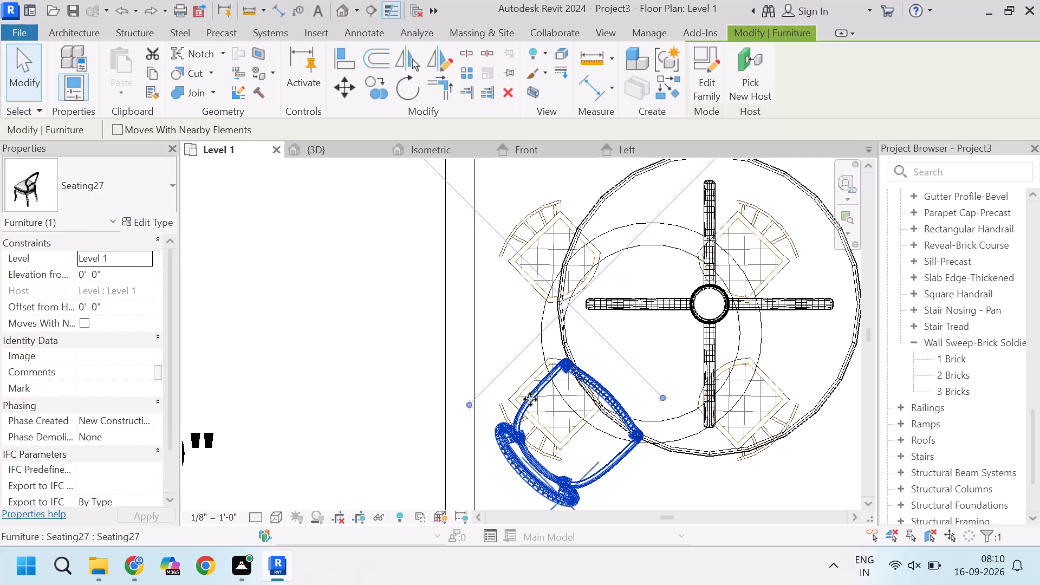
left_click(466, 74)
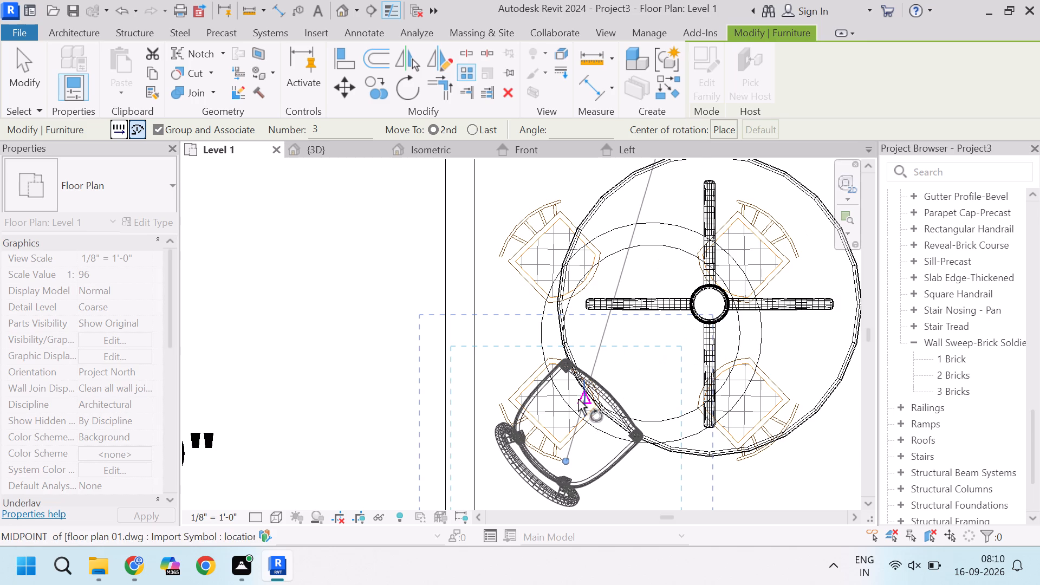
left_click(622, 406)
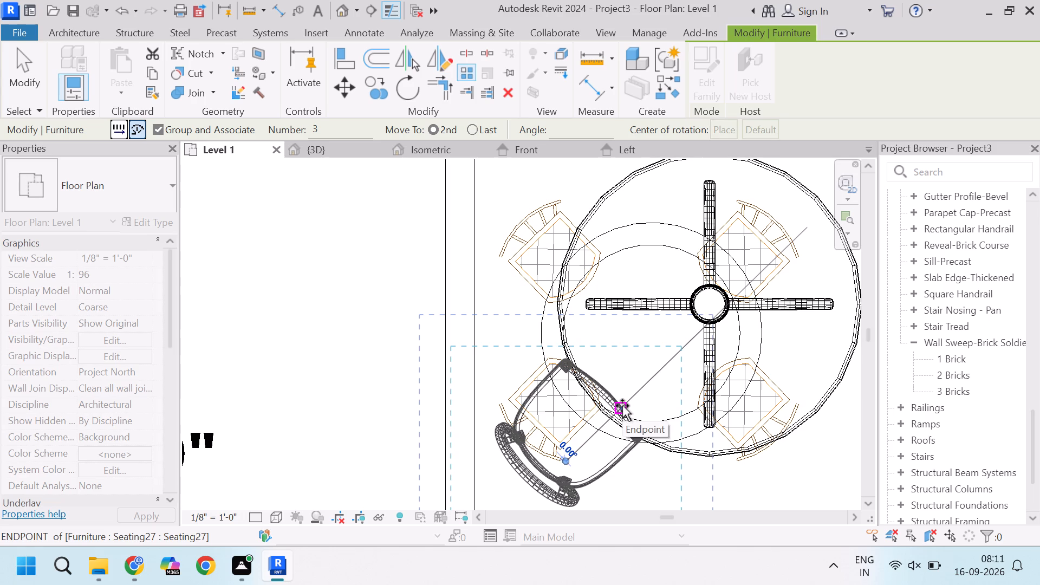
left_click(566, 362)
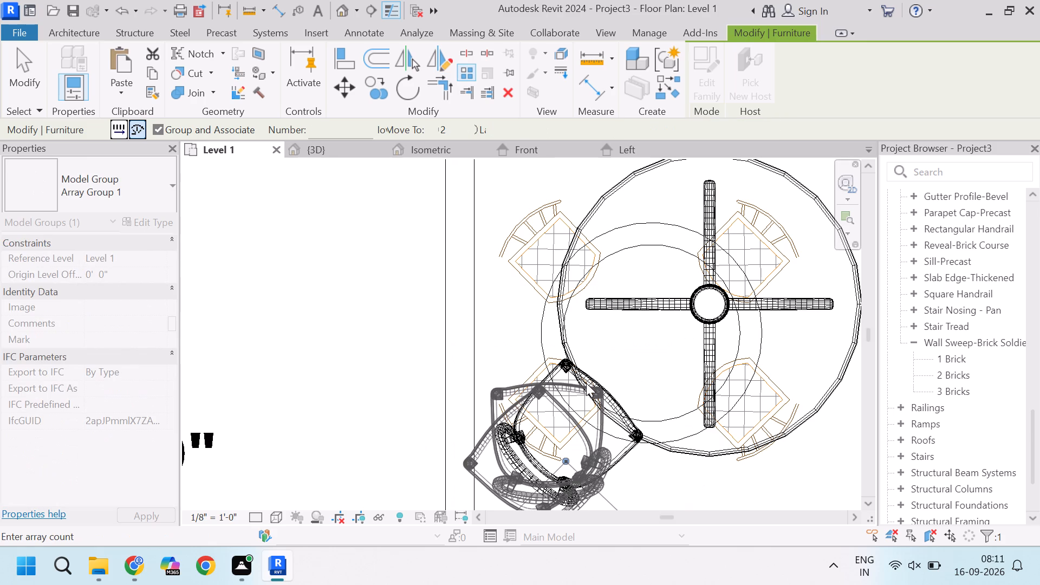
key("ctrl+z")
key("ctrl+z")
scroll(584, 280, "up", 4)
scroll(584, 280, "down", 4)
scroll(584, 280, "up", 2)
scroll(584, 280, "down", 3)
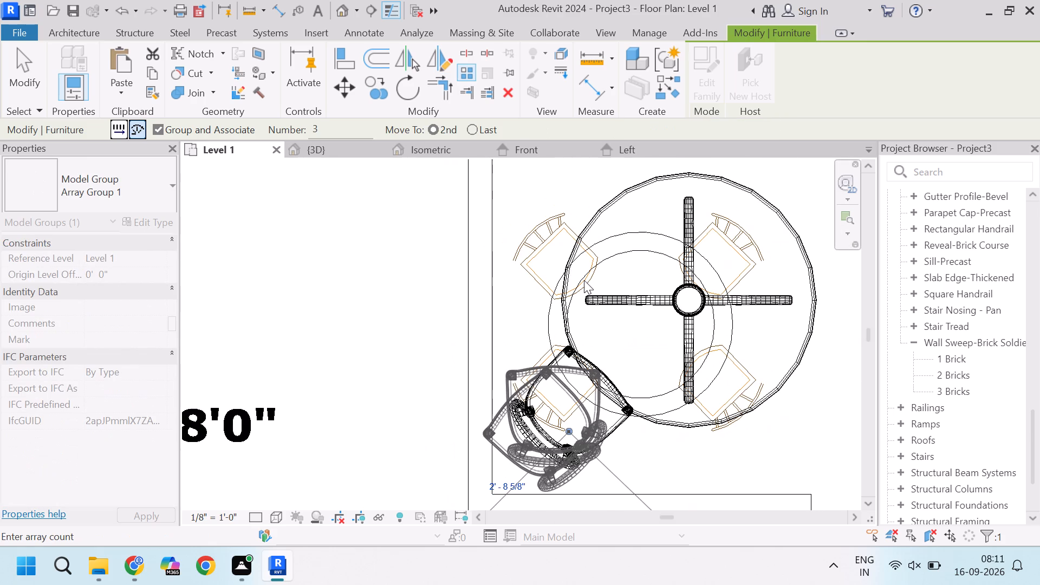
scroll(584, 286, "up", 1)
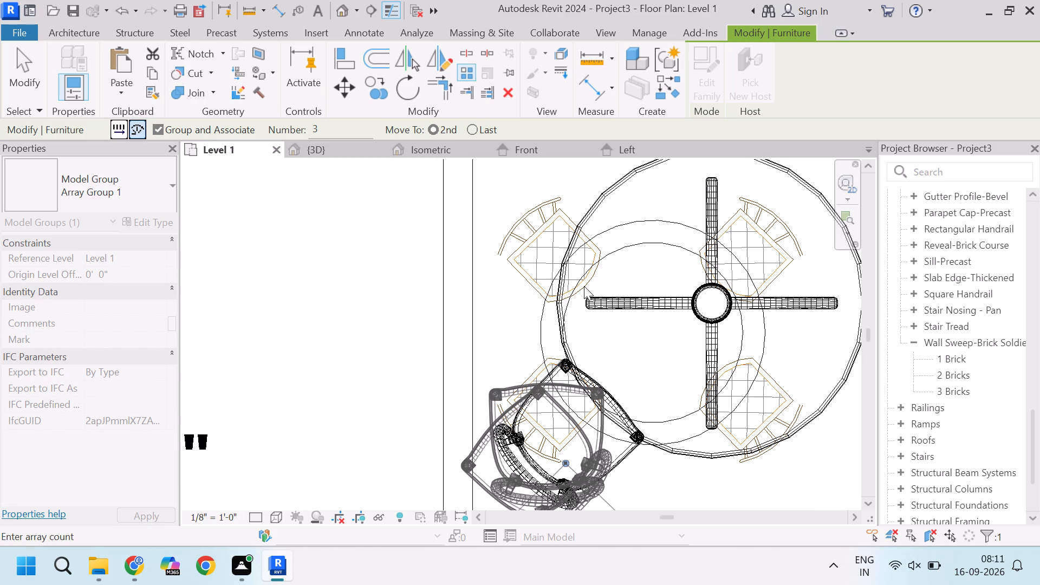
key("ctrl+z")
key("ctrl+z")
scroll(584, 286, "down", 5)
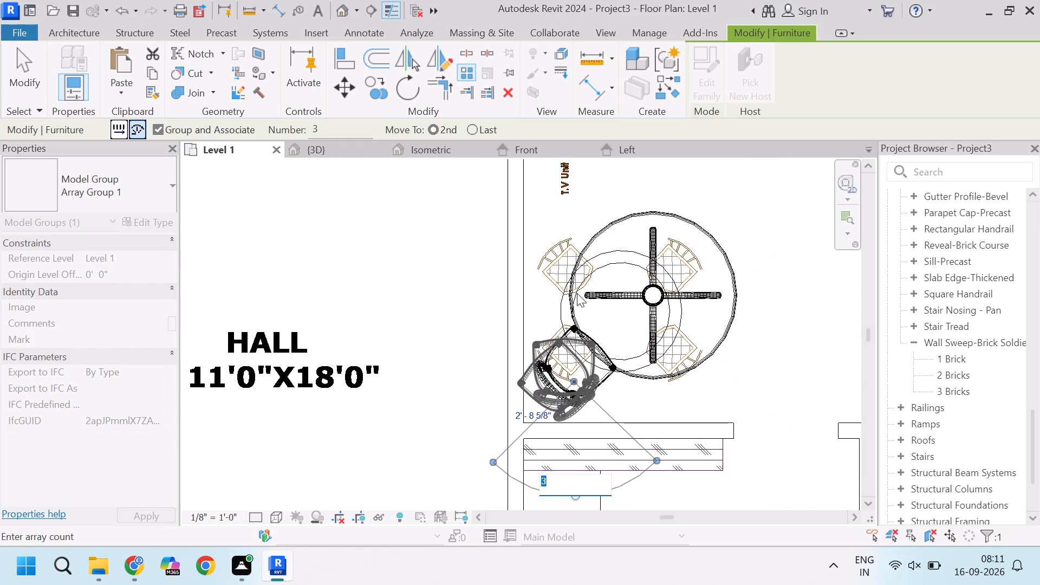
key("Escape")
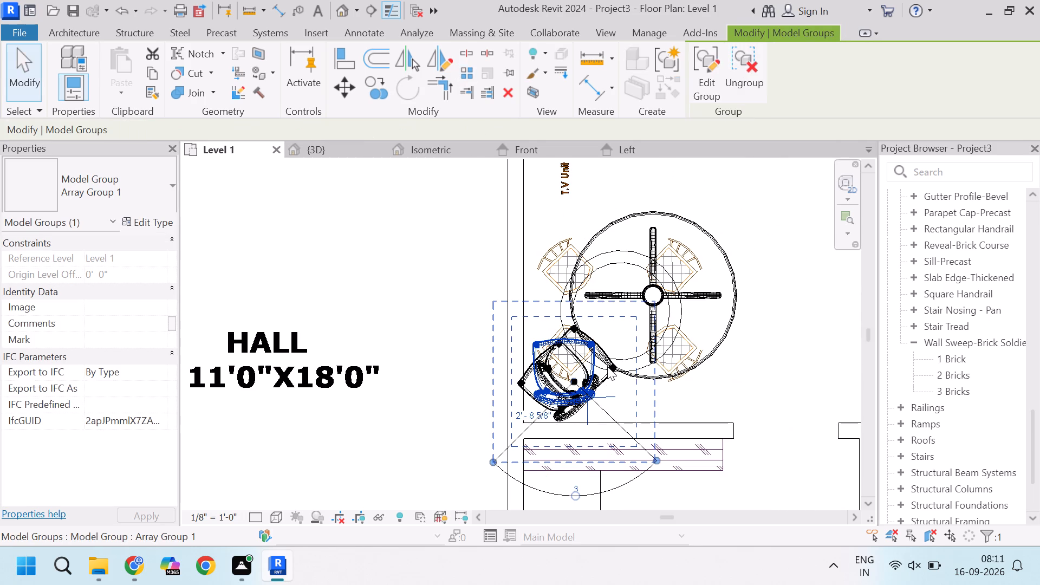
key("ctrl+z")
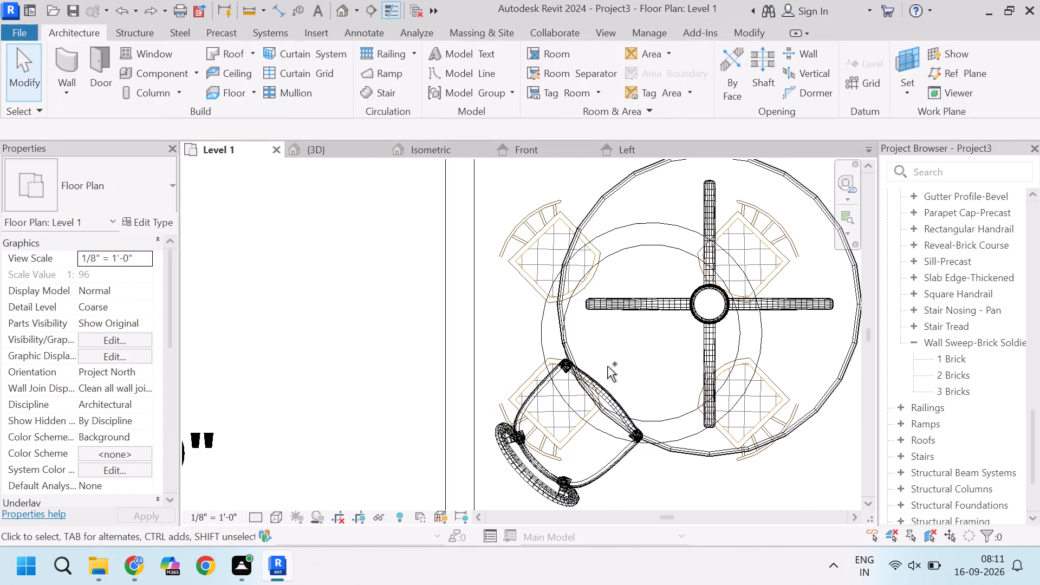
Create a grouped radial array of 4 from the chair by the round table, set to move to Last with a 360-degree angle.
left_click(607, 392)
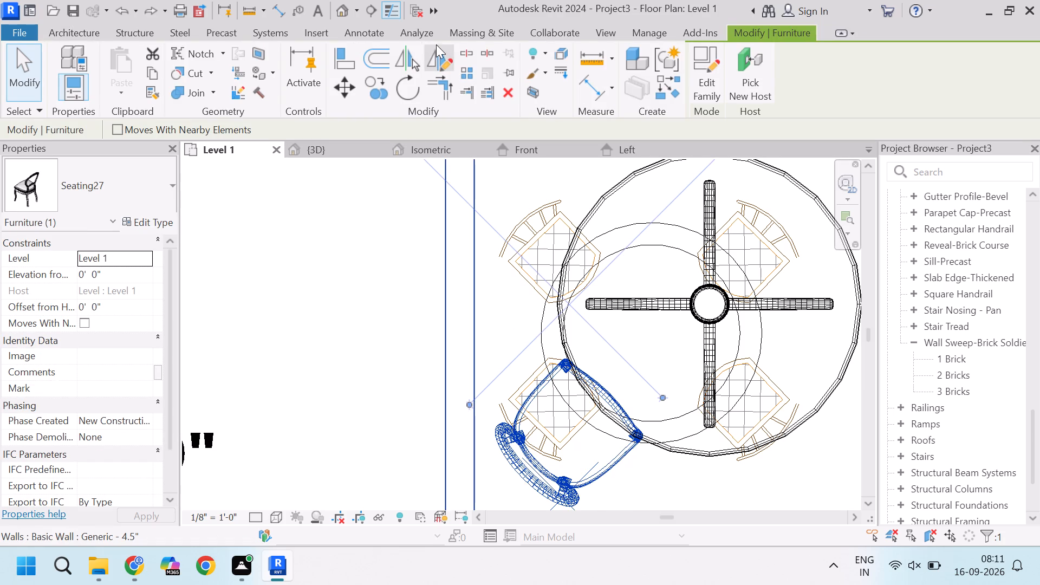
left_click(469, 73)
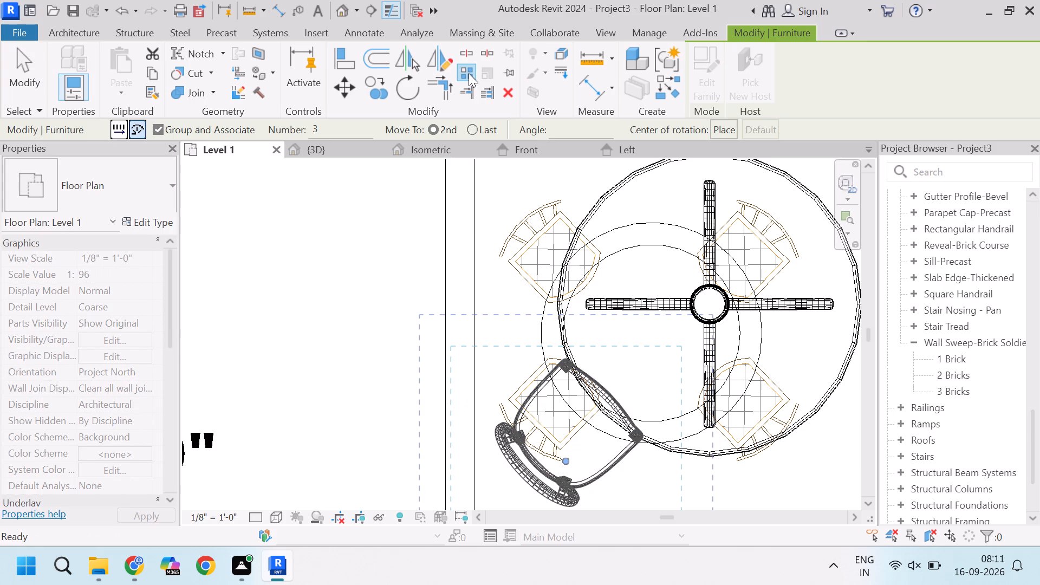
left_click(330, 134)
key("BackSpace")
key("4")
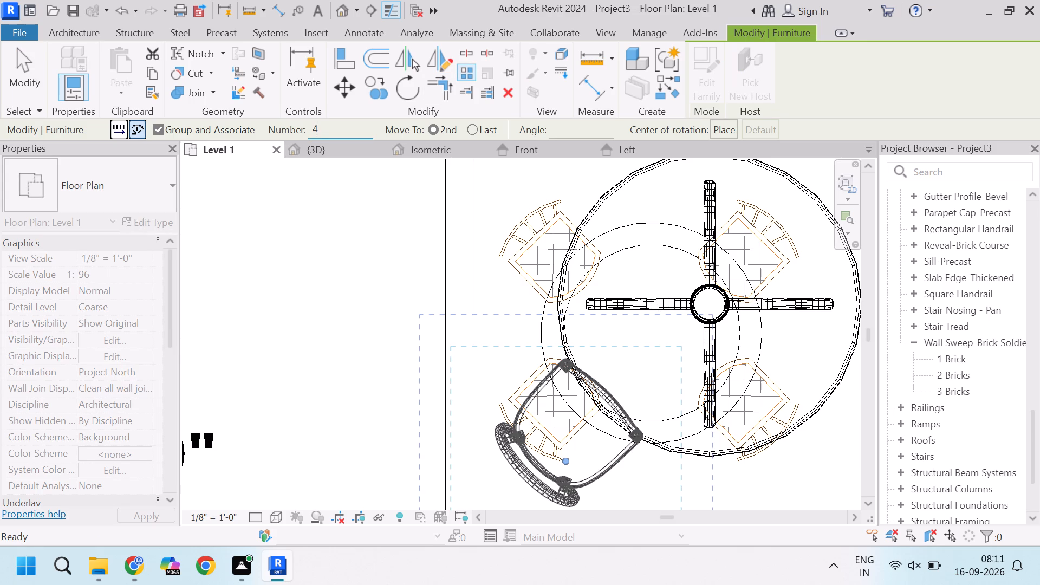
left_click(472, 132)
left_click(567, 129)
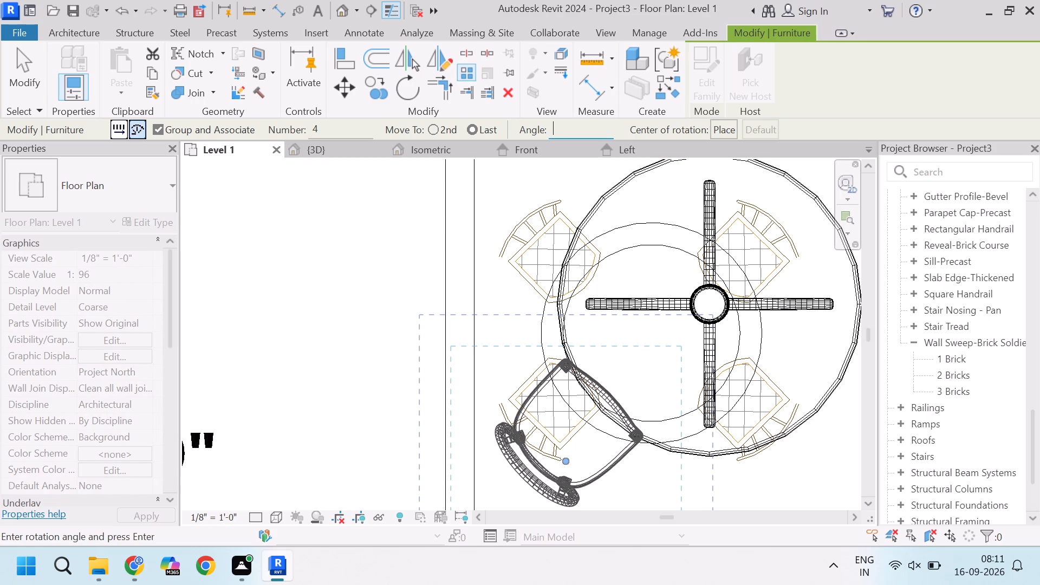
key("3")
type("60")
key("Return")
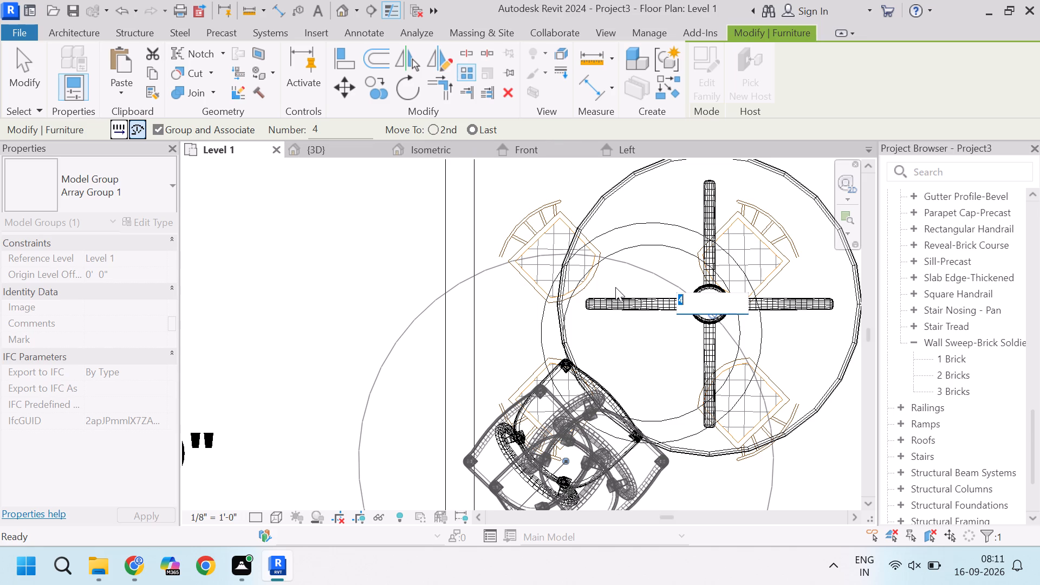
key("Escape")
key("Escape")
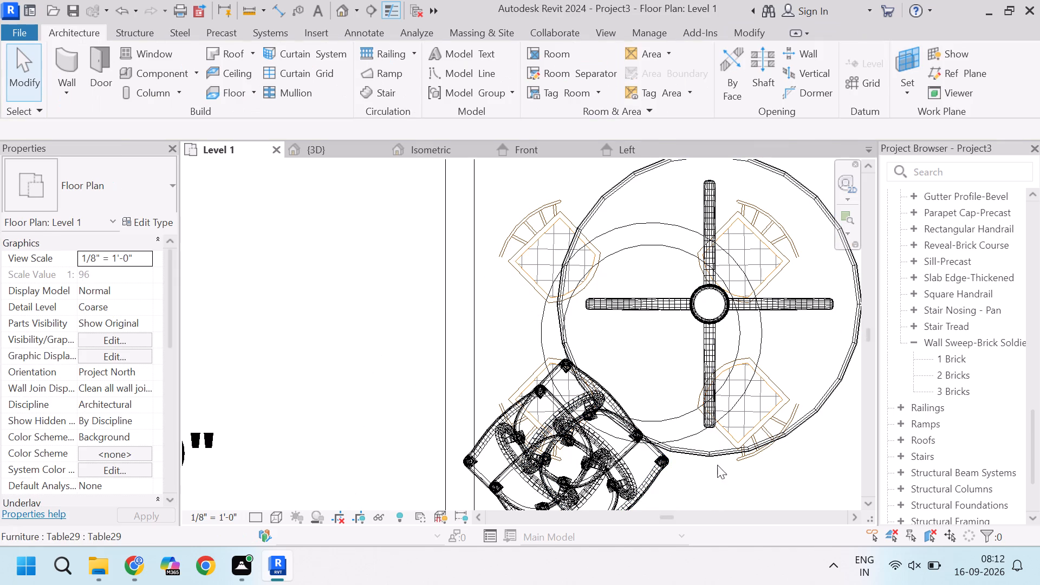
In the 3D view, move one overlapping chair group to the opposite side of the round table, removing the array constraints.
left_click(537, 437)
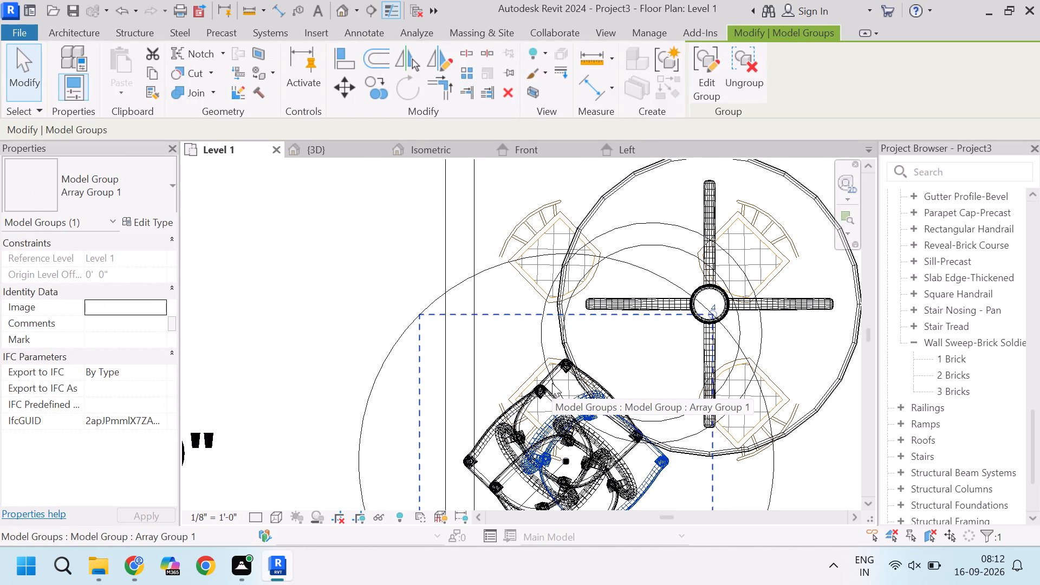
left_click(308, 152)
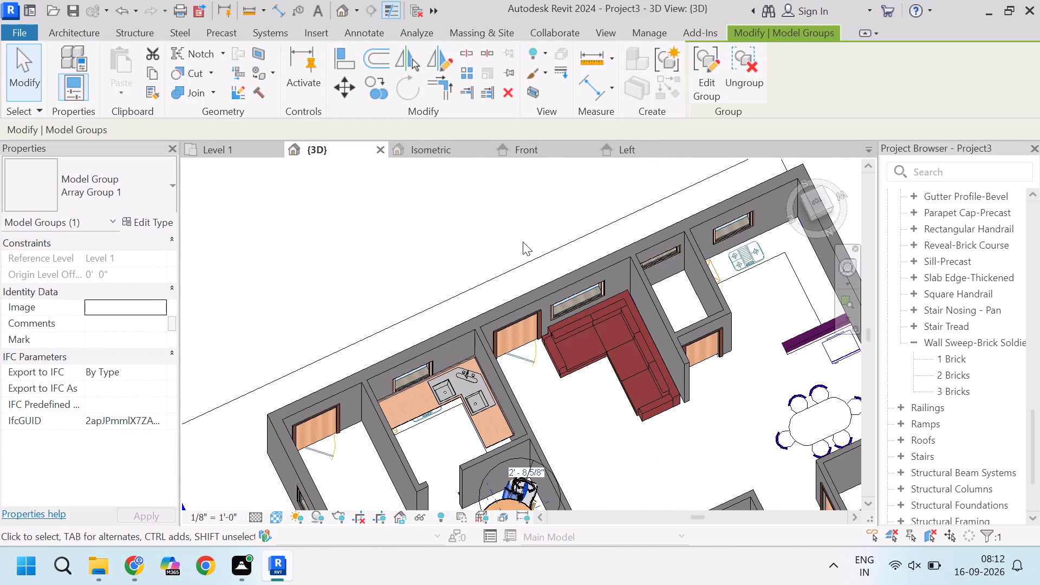
scroll(392, 277, "up", 1)
scroll(392, 277, "down", 3)
scroll(392, 277, "up", 1)
scroll(392, 277, "down", 1)
scroll(392, 277, "left", 1)
scroll(392, 277, "down", 2)
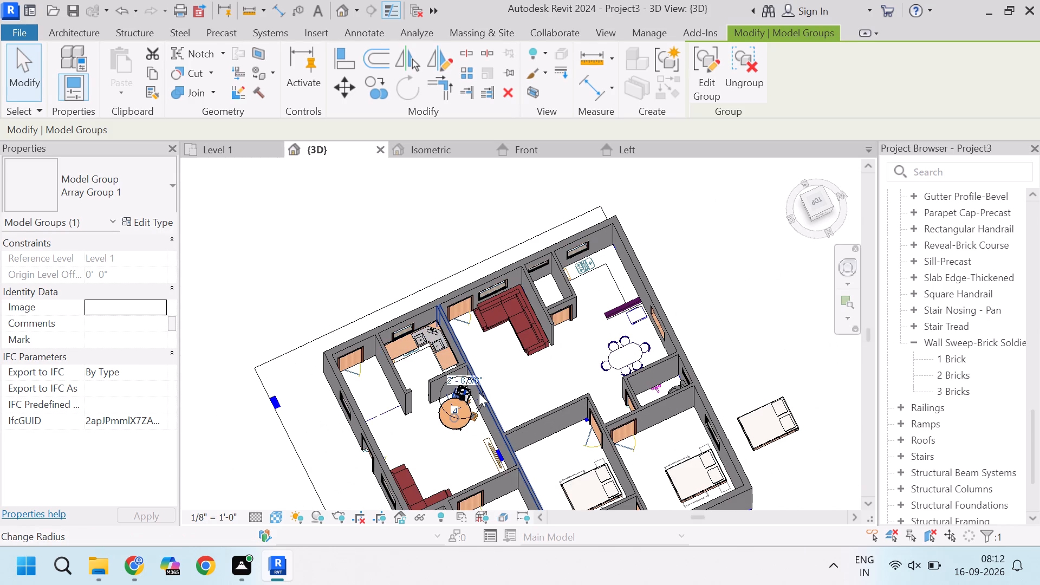
scroll(479, 393, "up", 8)
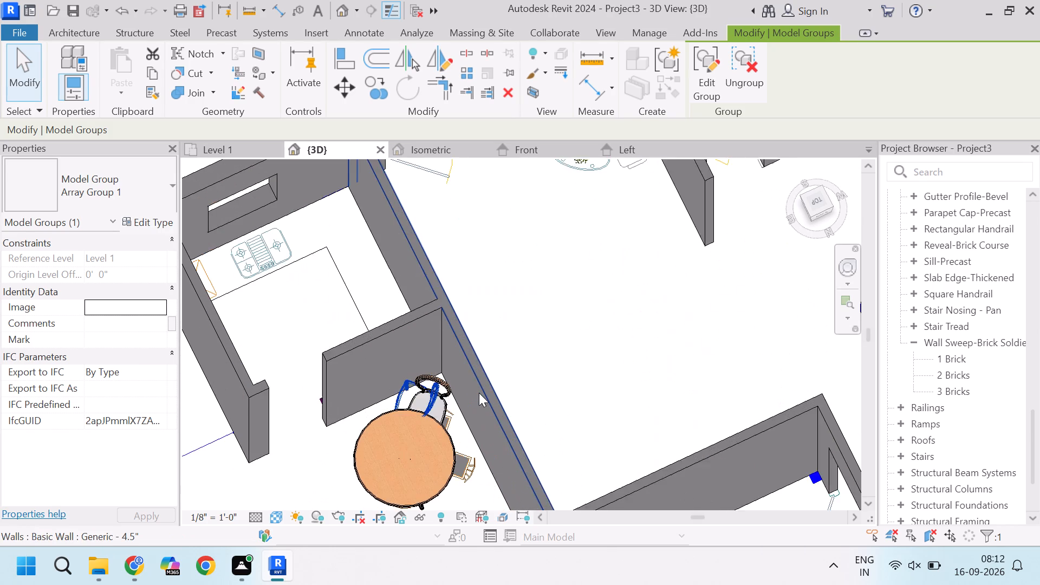
scroll(479, 393, "up", 4)
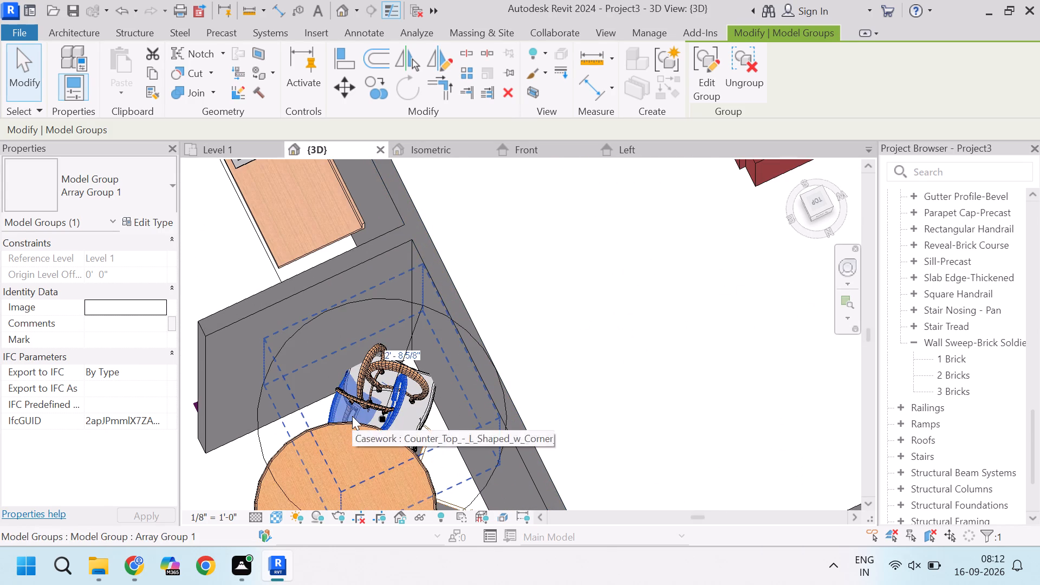
scroll(352, 416, "up", 7)
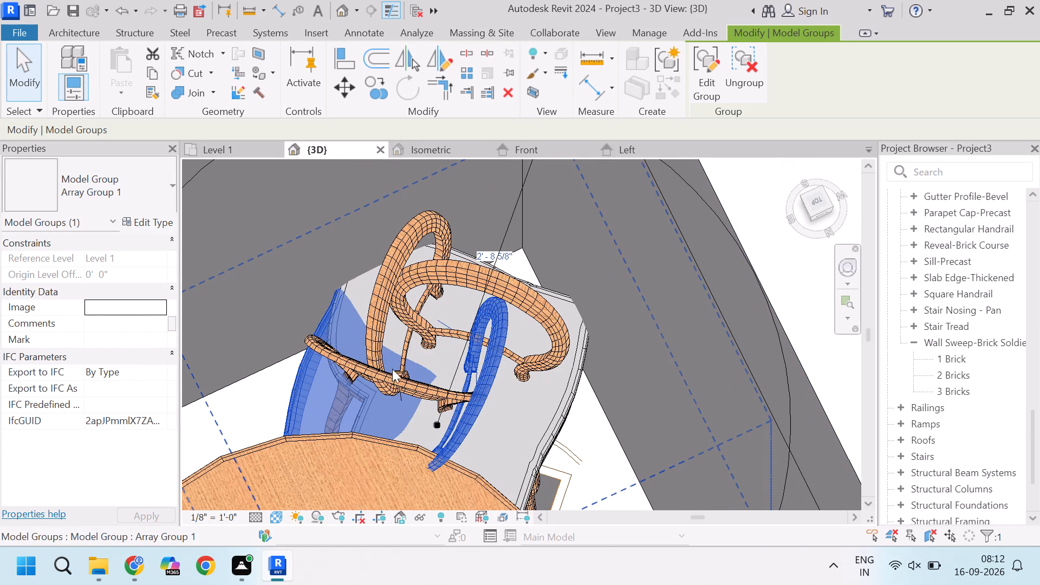
scroll(478, 378, "down", 3)
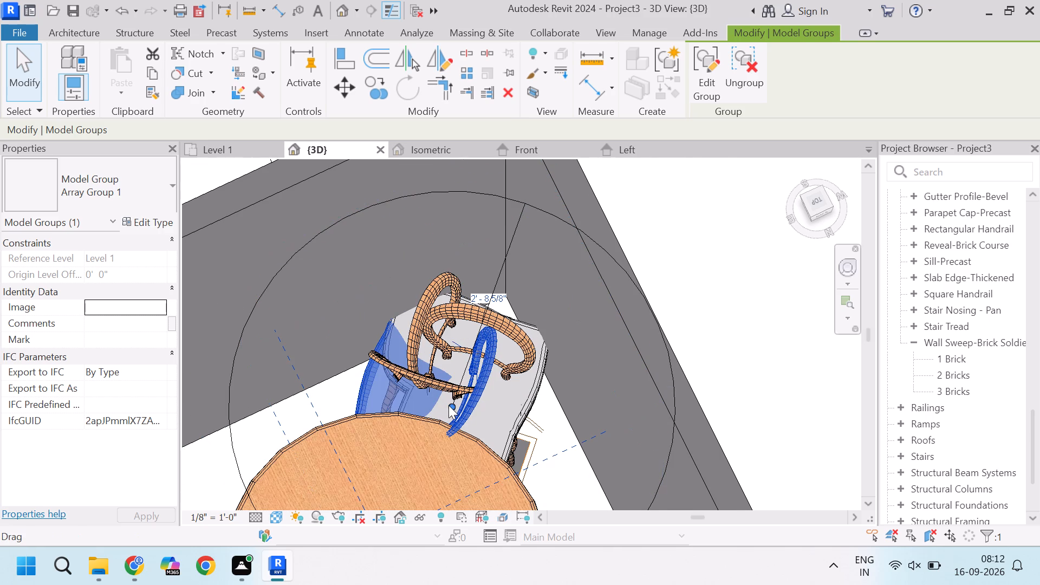
type("MV")
key("Return")
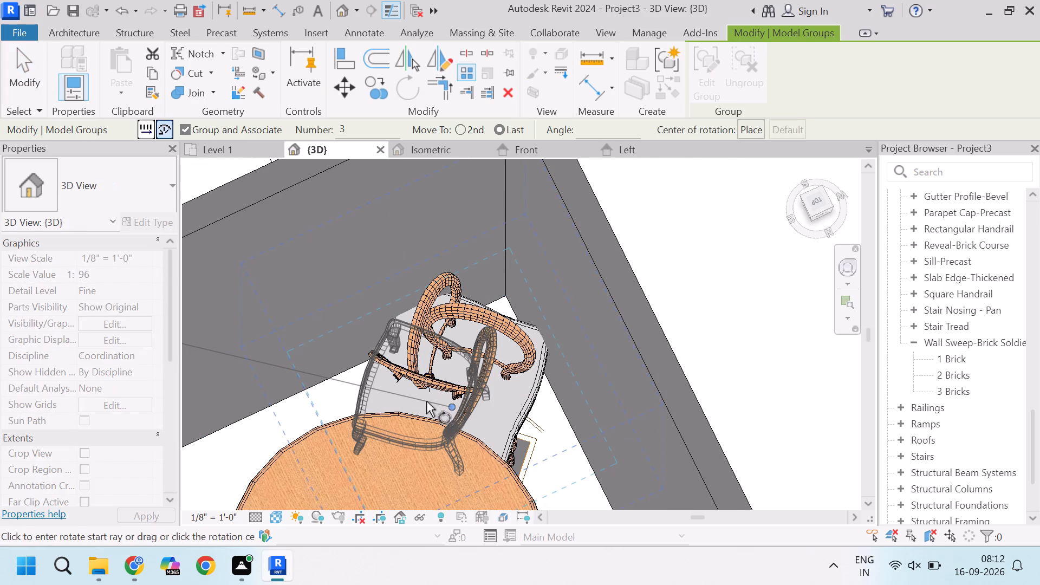
key("Escape")
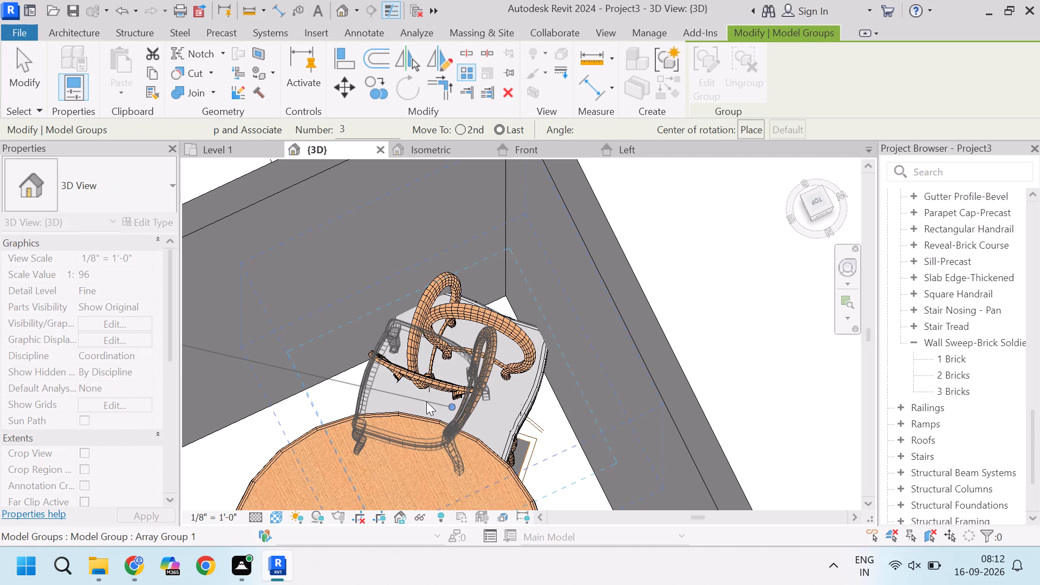
type("MV")
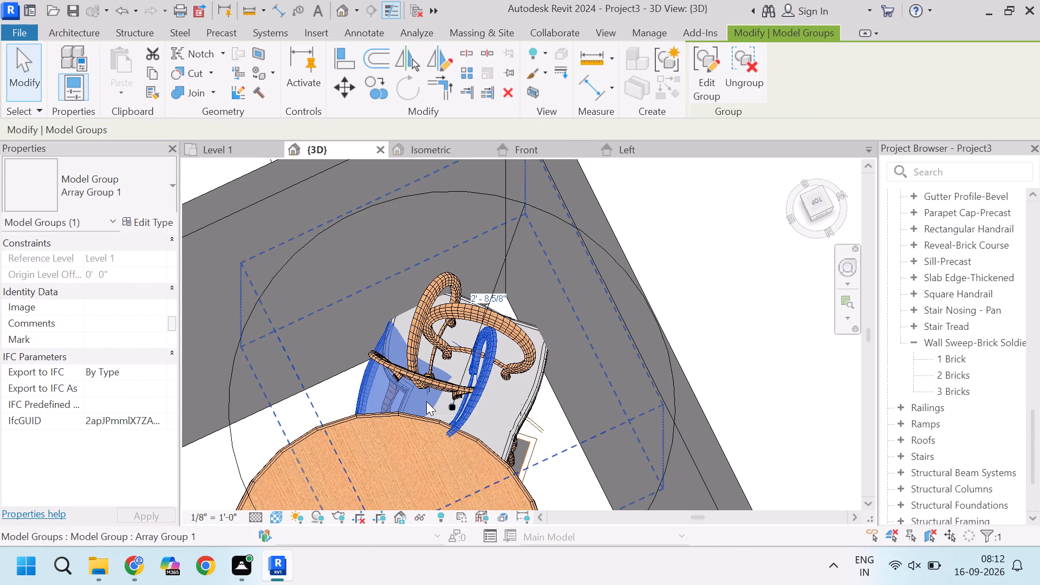
left_click(471, 403)
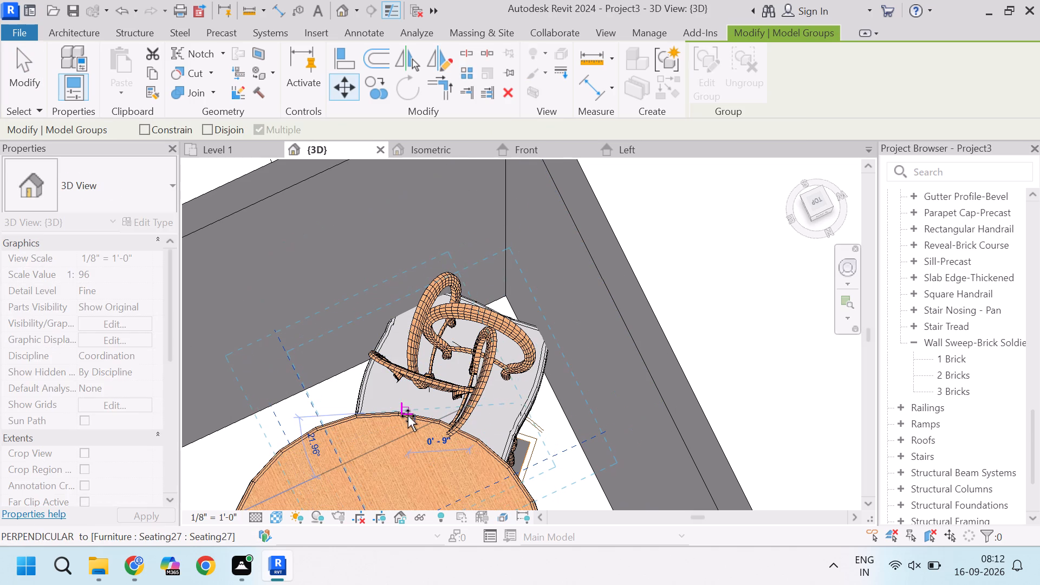
scroll(408, 416, "up", 2)
scroll(408, 416, "down", 3)
scroll(408, 416, "up", 1)
scroll(408, 416, "down", 5)
scroll(408, 416, "up", 1)
scroll(408, 416, "down", 3)
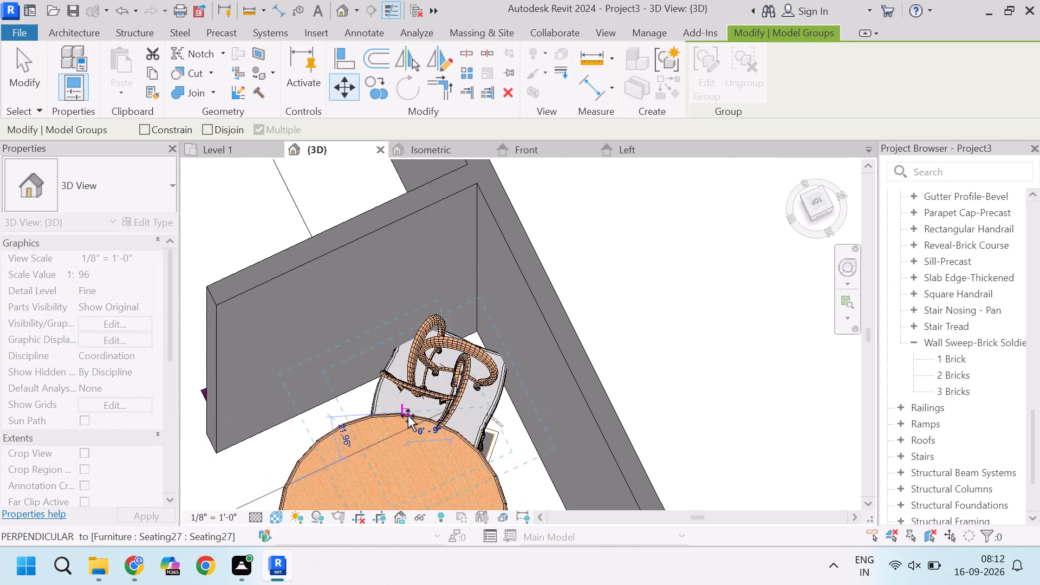
scroll(408, 416, "down", 3)
scroll(408, 416, "up", 2)
scroll(408, 416, "down", 3)
scroll(408, 416, "up", 1)
scroll(408, 416, "down", 3)
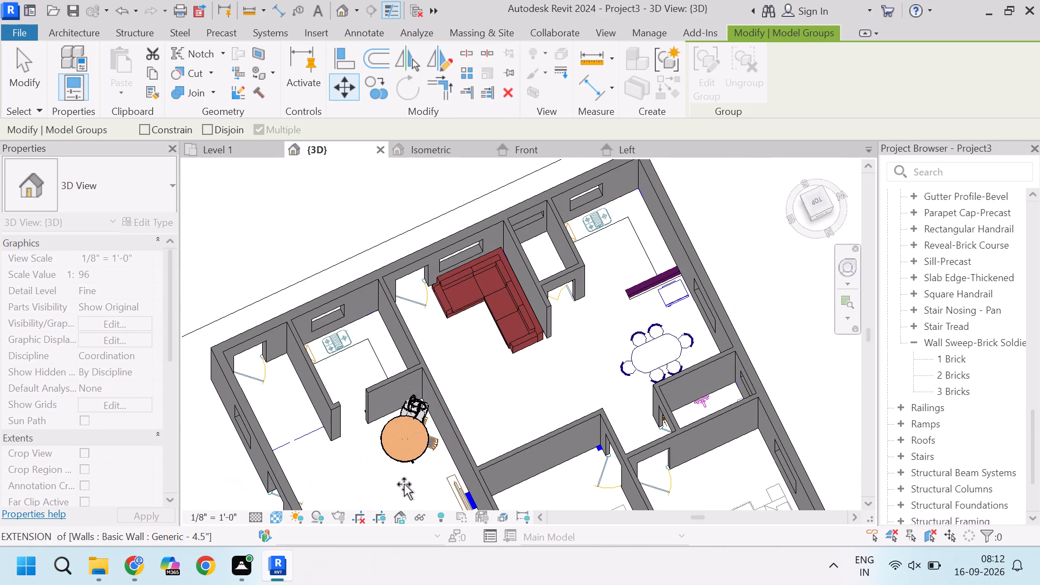
left_click(406, 487)
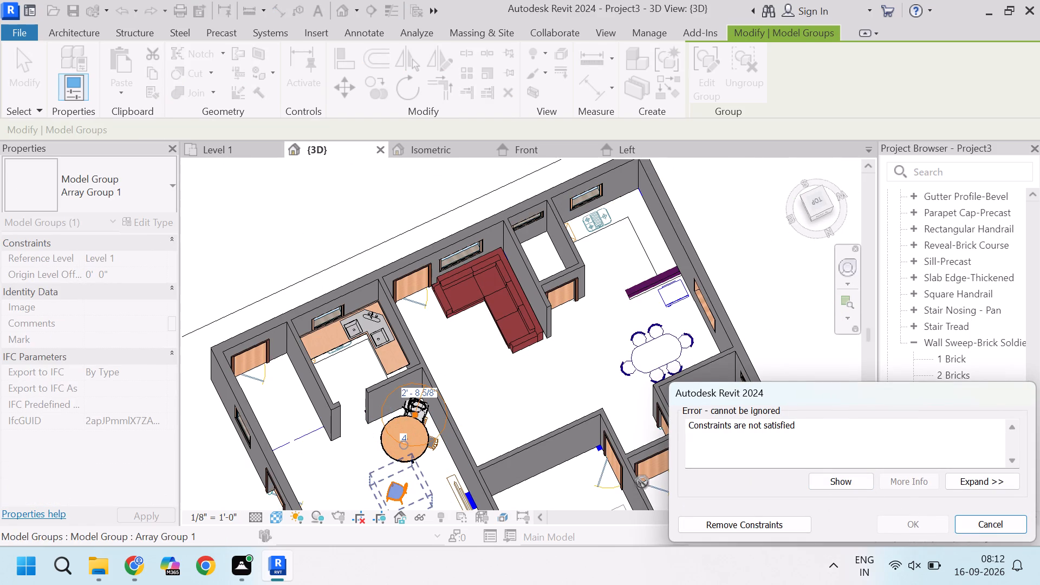
left_click(792, 523)
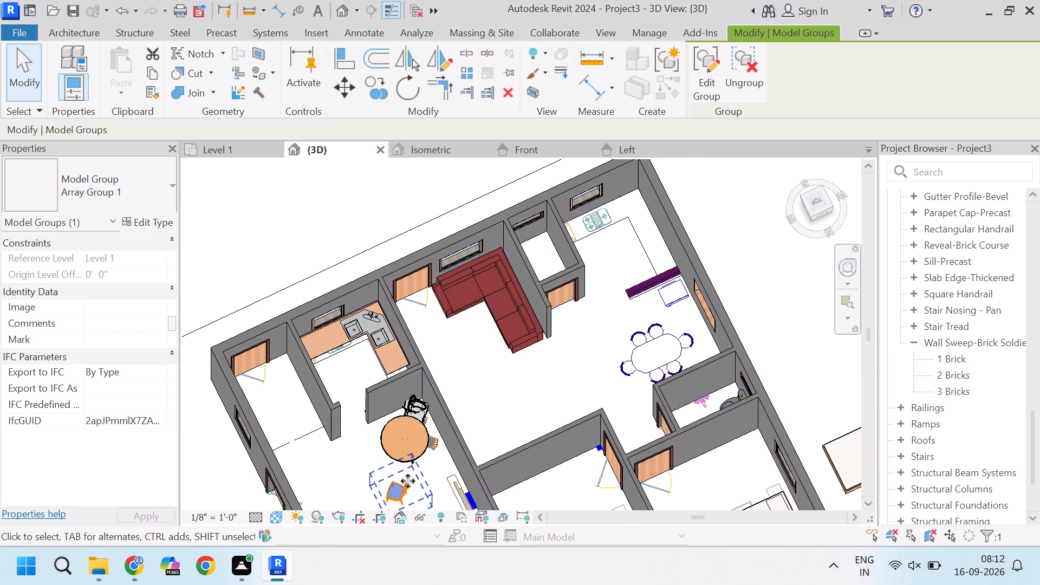
scroll(408, 481, "up", 2)
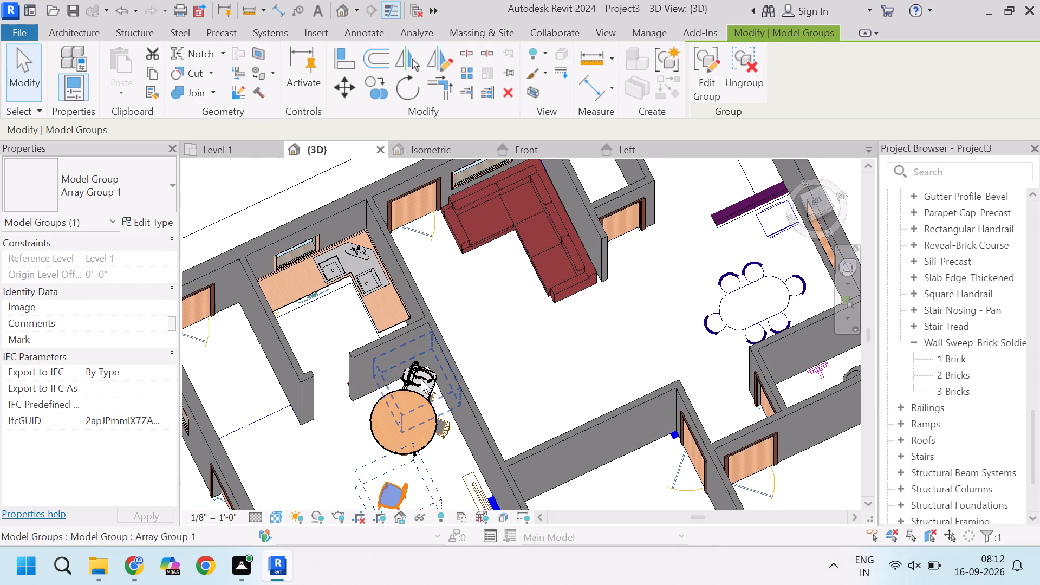
Move one overlapping chair group from the stack near the kitchen wall to the open side of the round table.
scroll(419, 379, "up", 11)
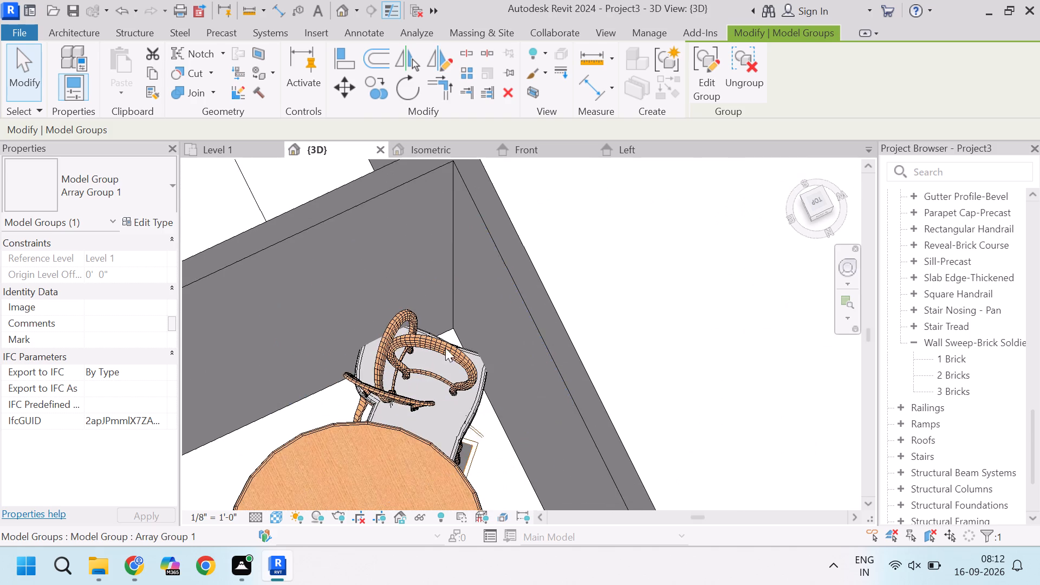
left_click(383, 322)
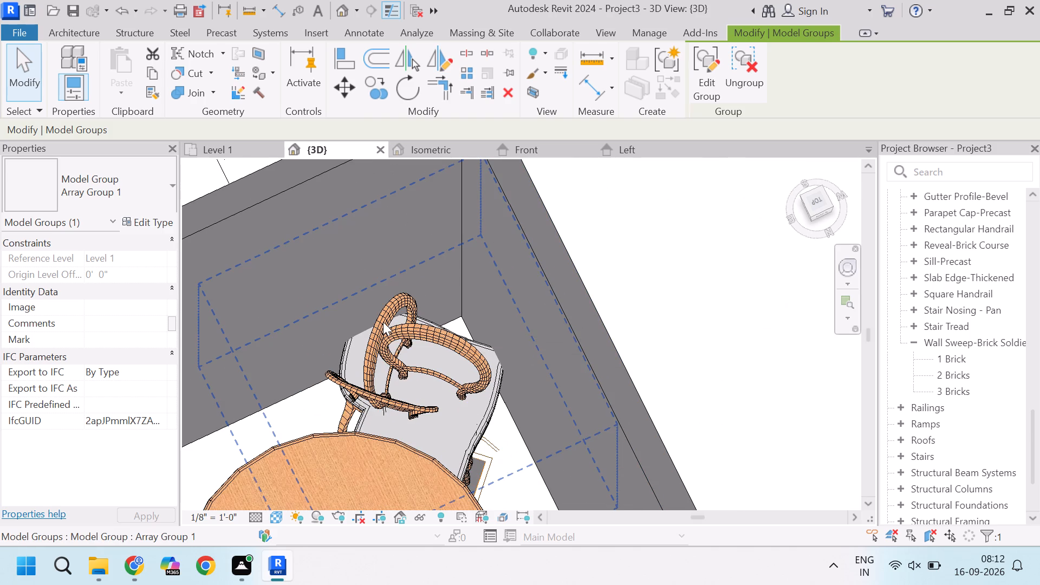
type("MV")
left_click(418, 371)
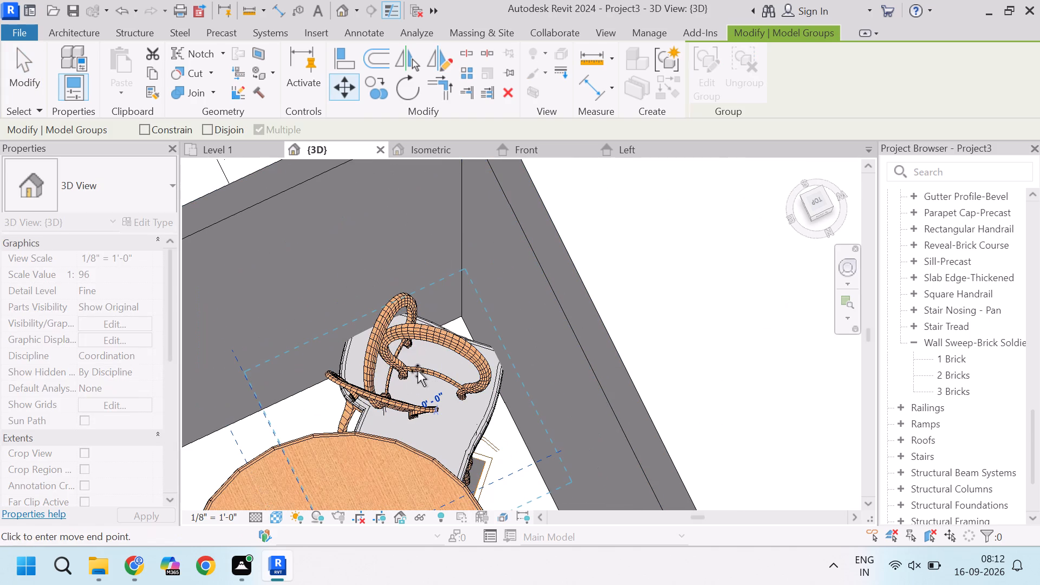
scroll(315, 357, "up", 2)
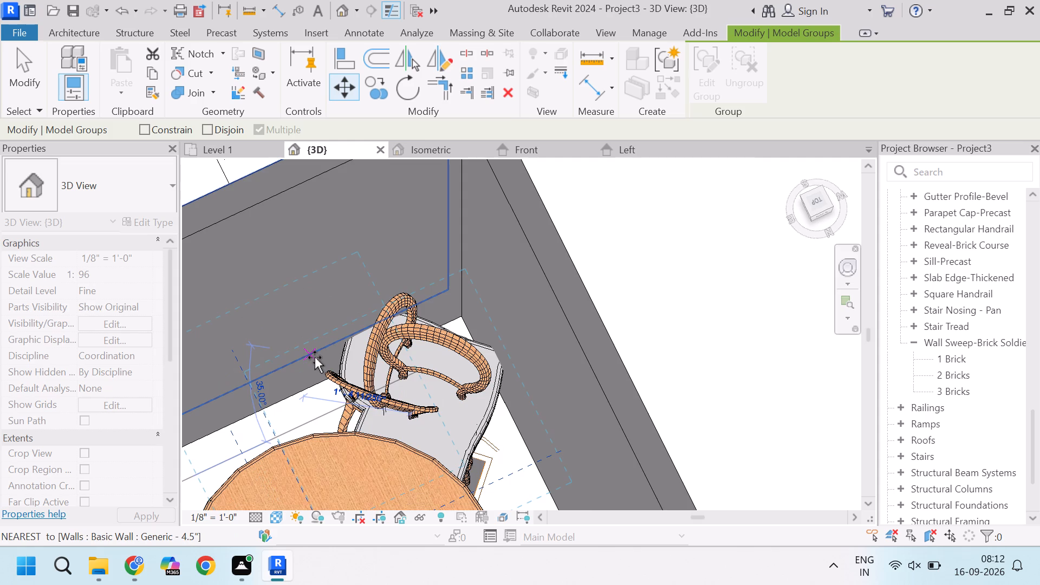
scroll(315, 357, "up", 4)
scroll(315, 357, "down", 7)
scroll(315, 357, "up", 1)
scroll(315, 357, "down", 7)
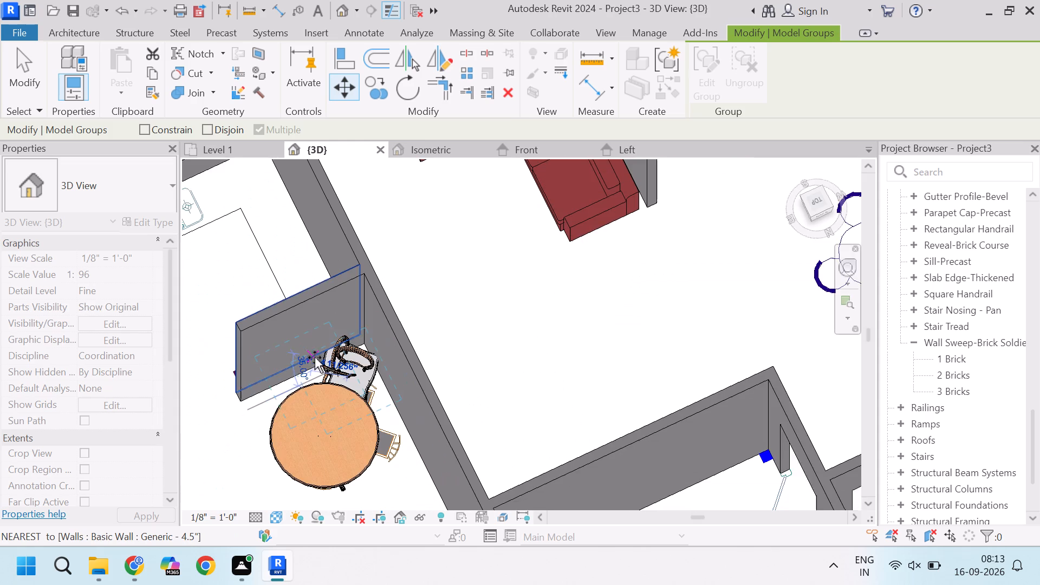
left_click(235, 446)
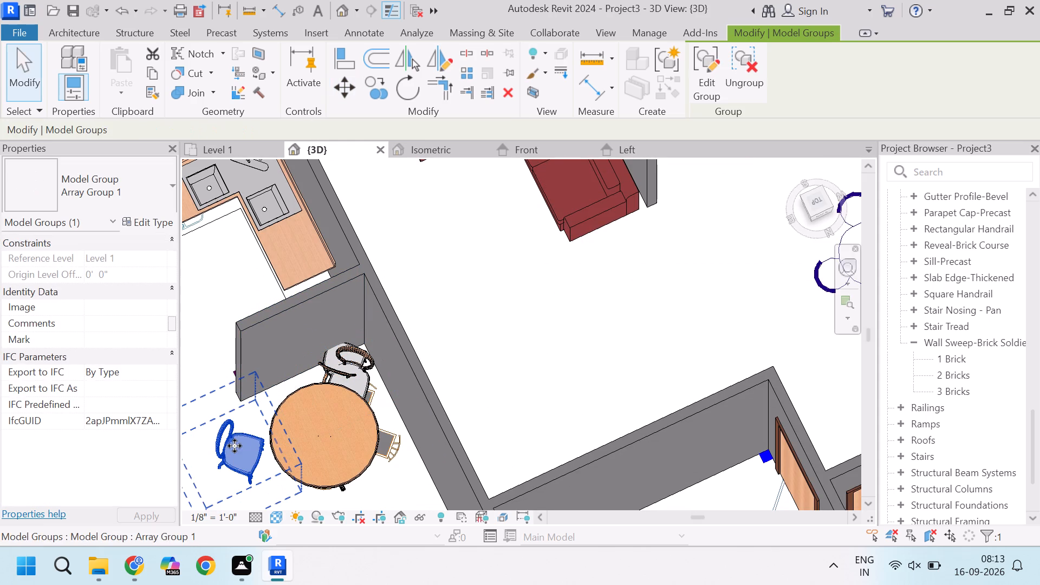
Move another overlapping chair group away from the kitchen wall to the open floor beside the two already separated chairs.
scroll(324, 387, "down", 5)
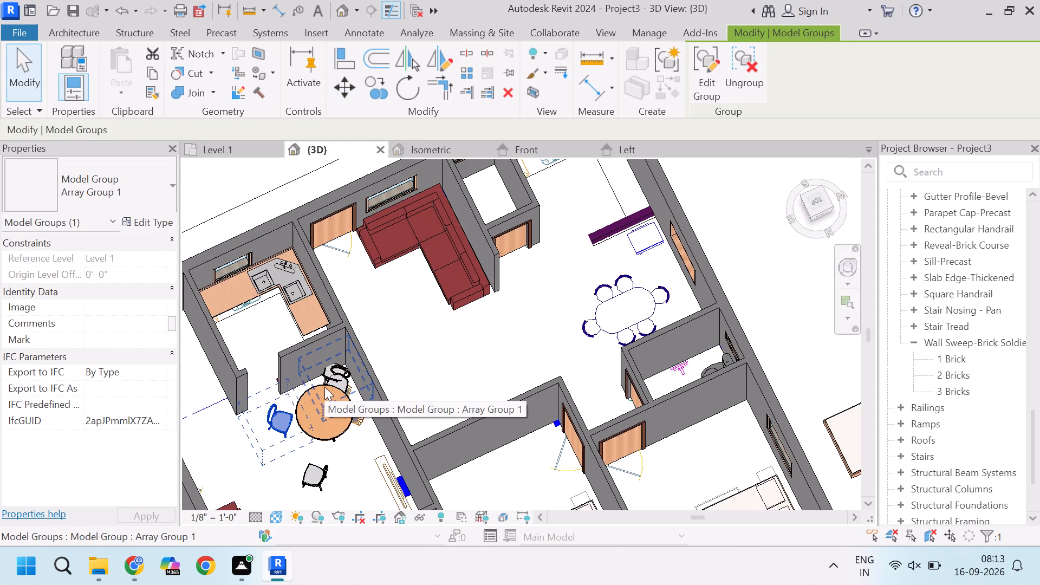
left_click(316, 483)
scroll(316, 483, "down", 1)
scroll(316, 483, "up", 1)
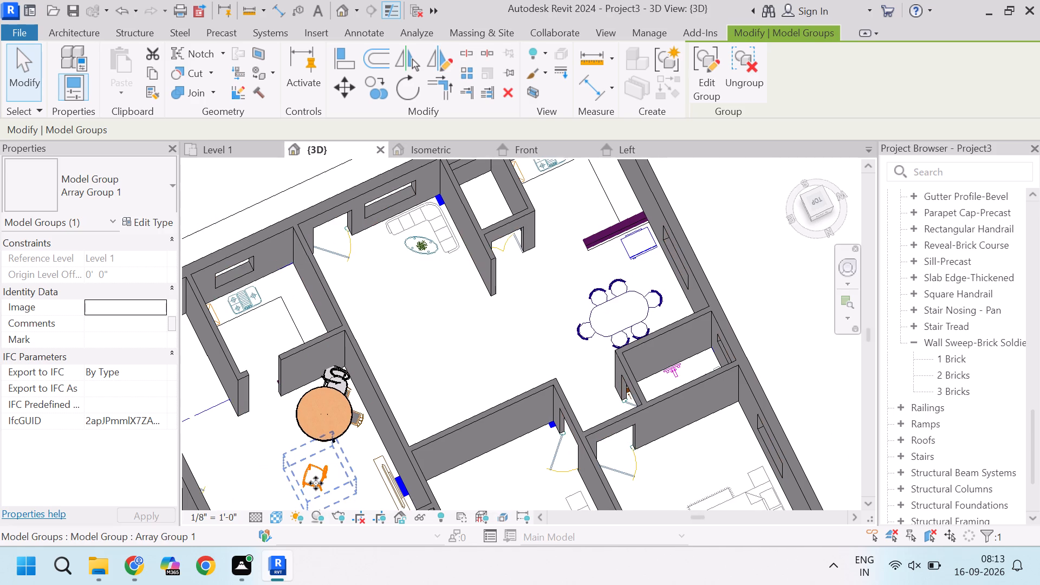
scroll(316, 483, "up", 1)
scroll(341, 365, "up", 3)
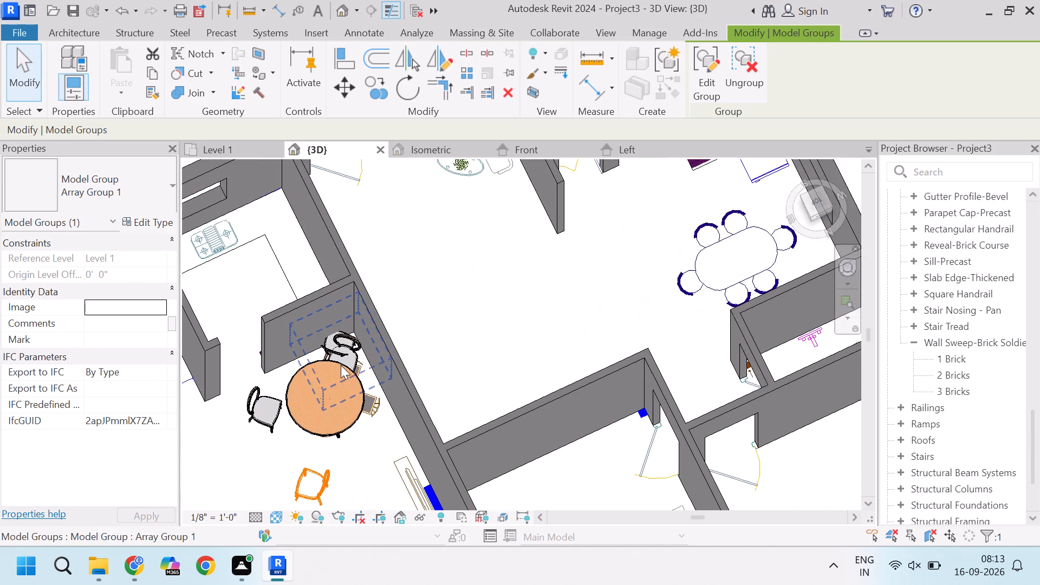
scroll(341, 365, "up", 3)
left_click(317, 335)
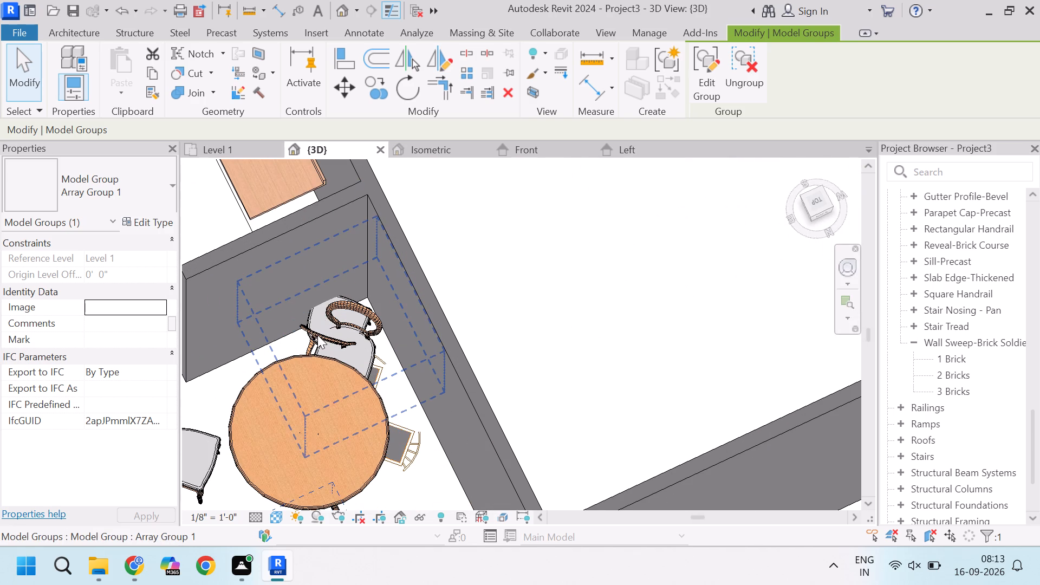
type("MV")
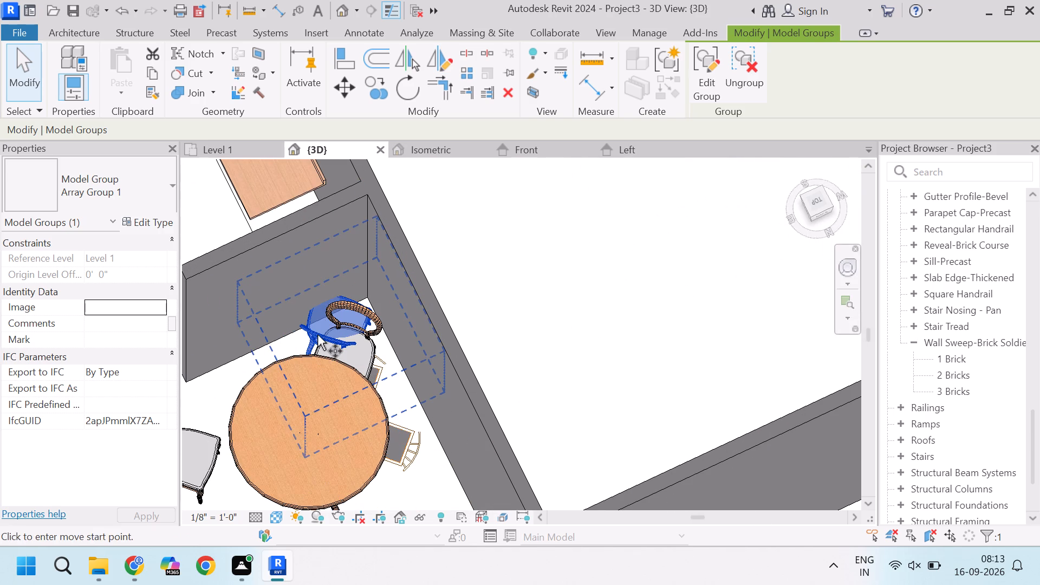
left_click(320, 324)
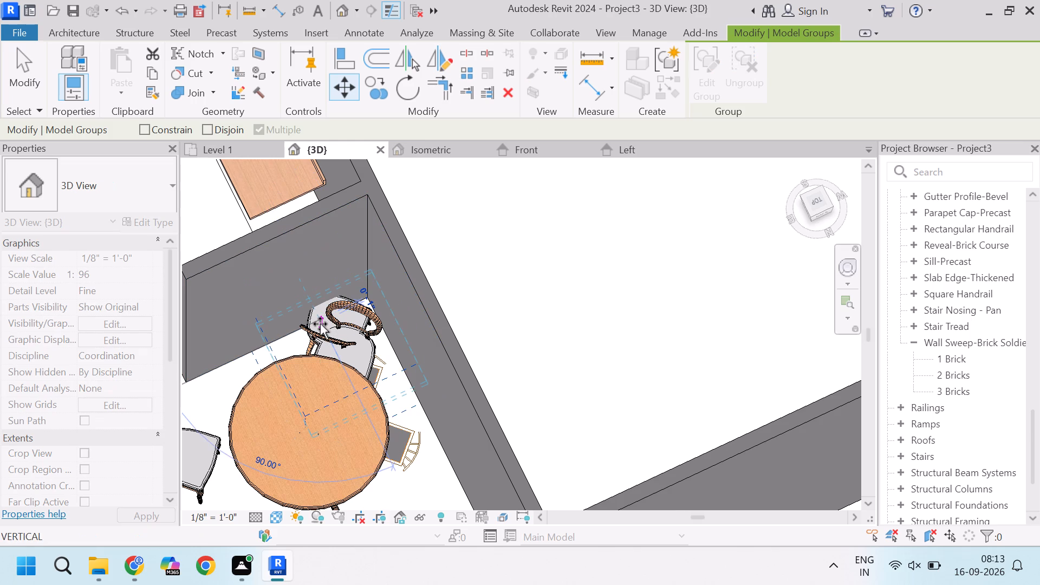
scroll(320, 324, "up", 5)
scroll(320, 324, "down", 10)
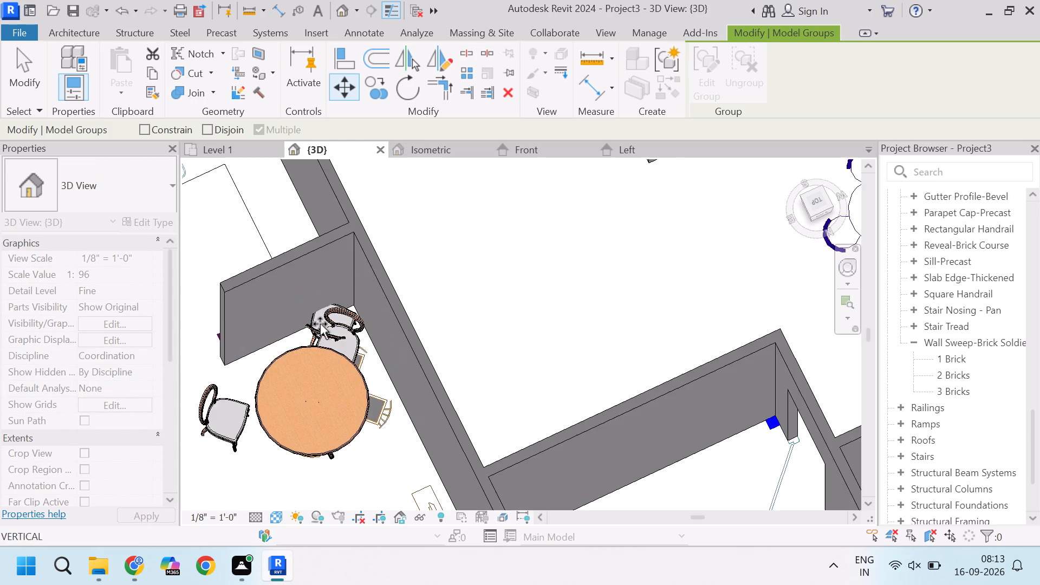
scroll(320, 324, "down", 2)
left_click(257, 421)
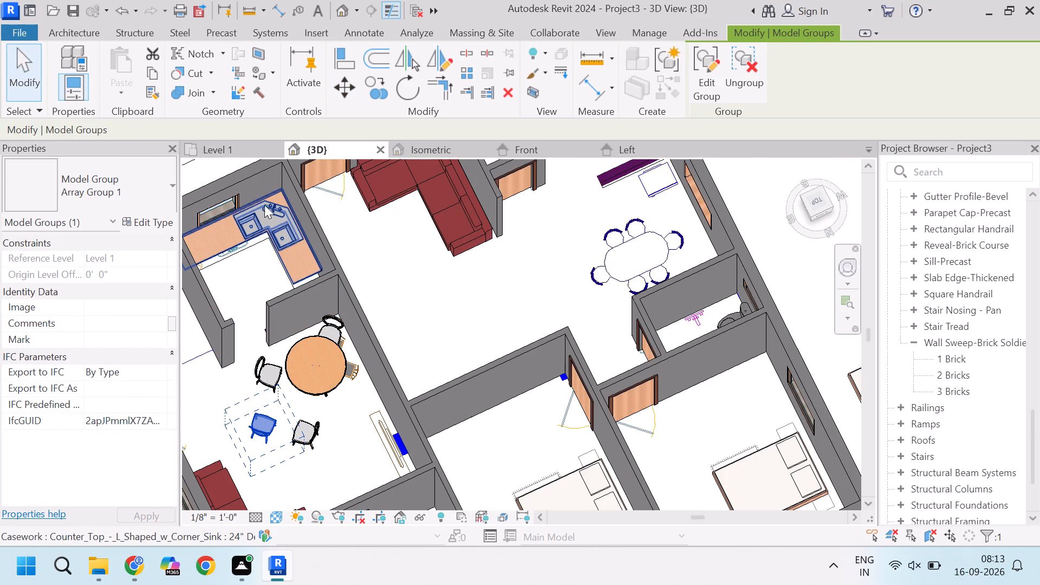
In the Level 1 plan, move the selected chair group to the round table's upper-right edge, facing its centre.
left_click(242, 150)
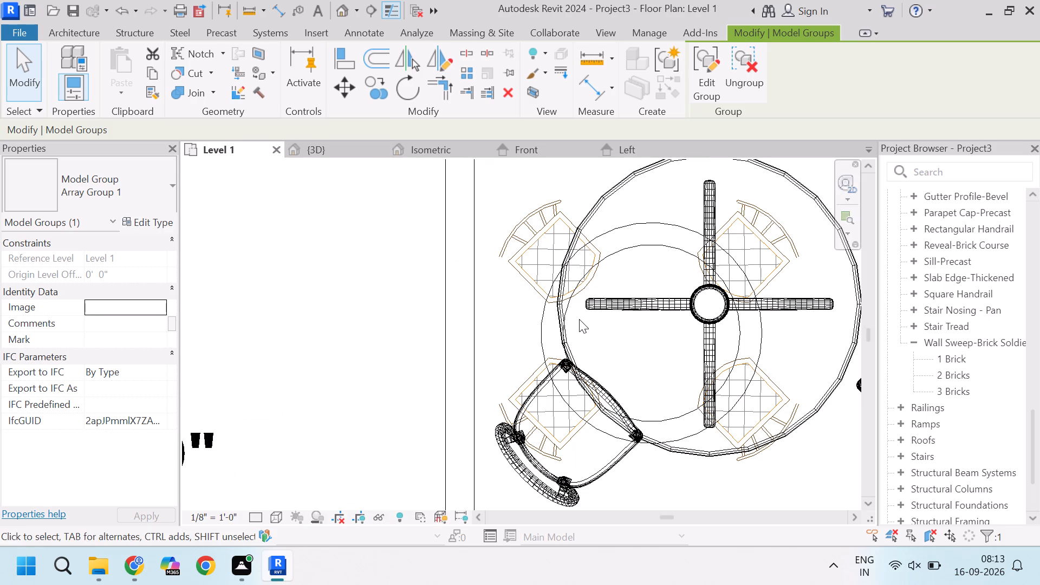
scroll(526, 362, "down", 7)
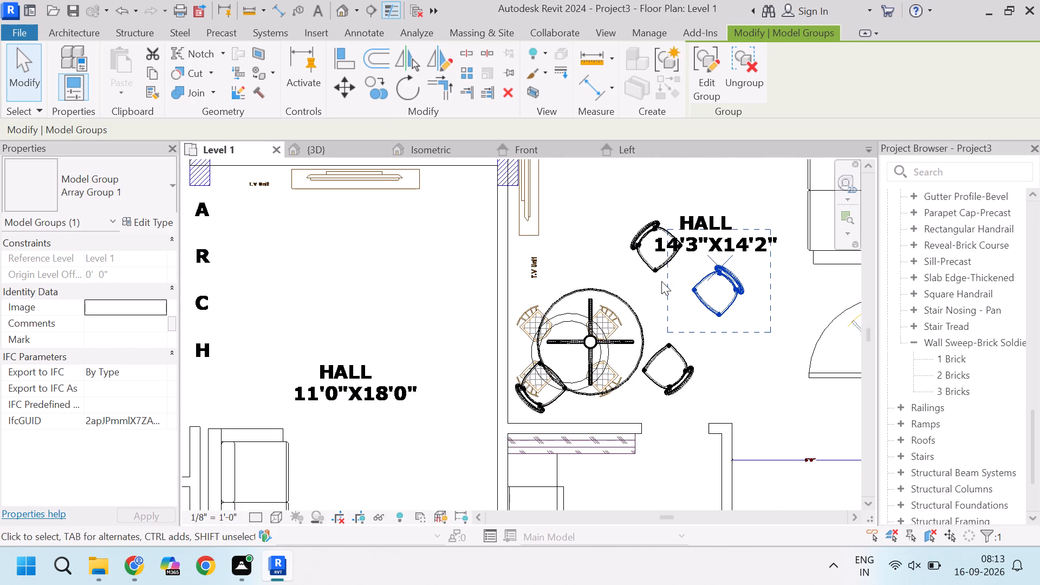
scroll(710, 315, "up", 7)
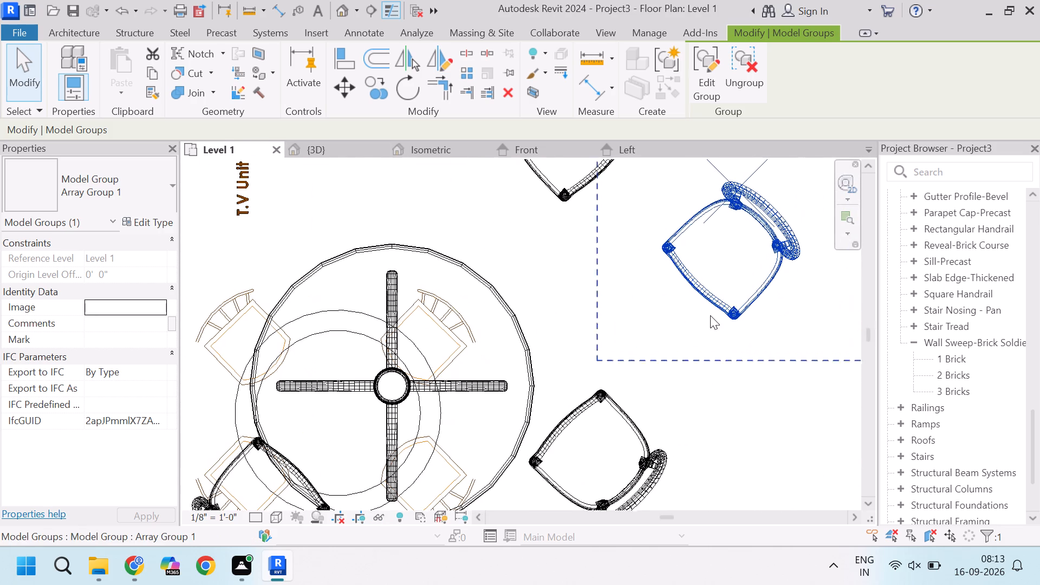
scroll(717, 283, "down", 2)
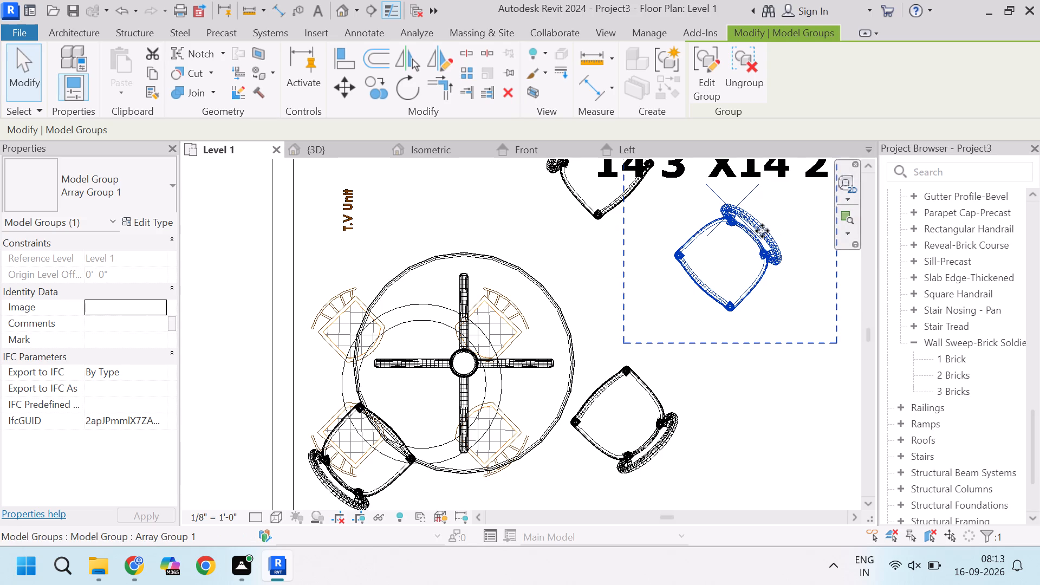
left_click_drag(762, 231, 582, 255)
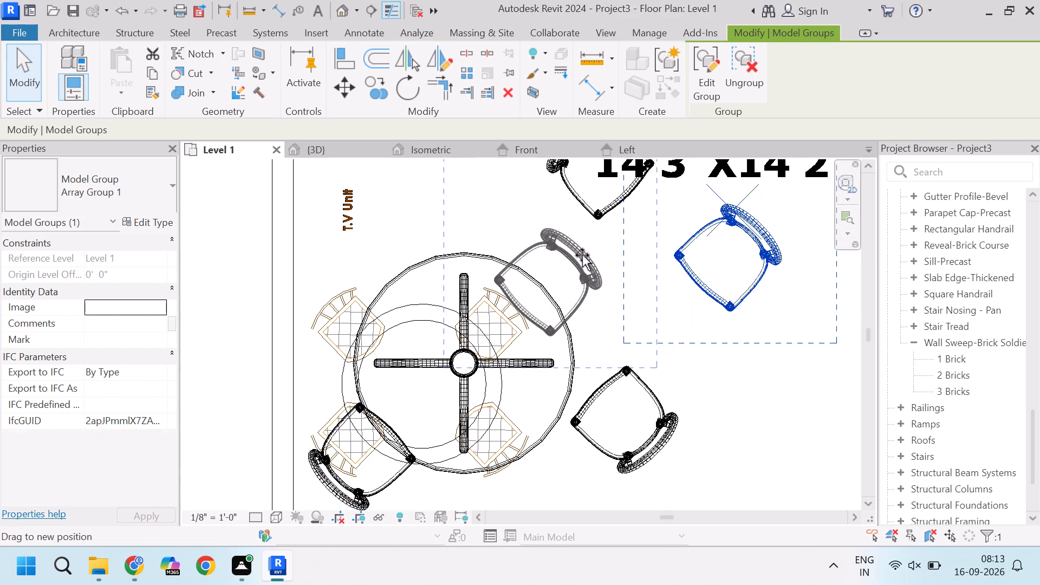
left_click_drag(582, 255, 572, 257)
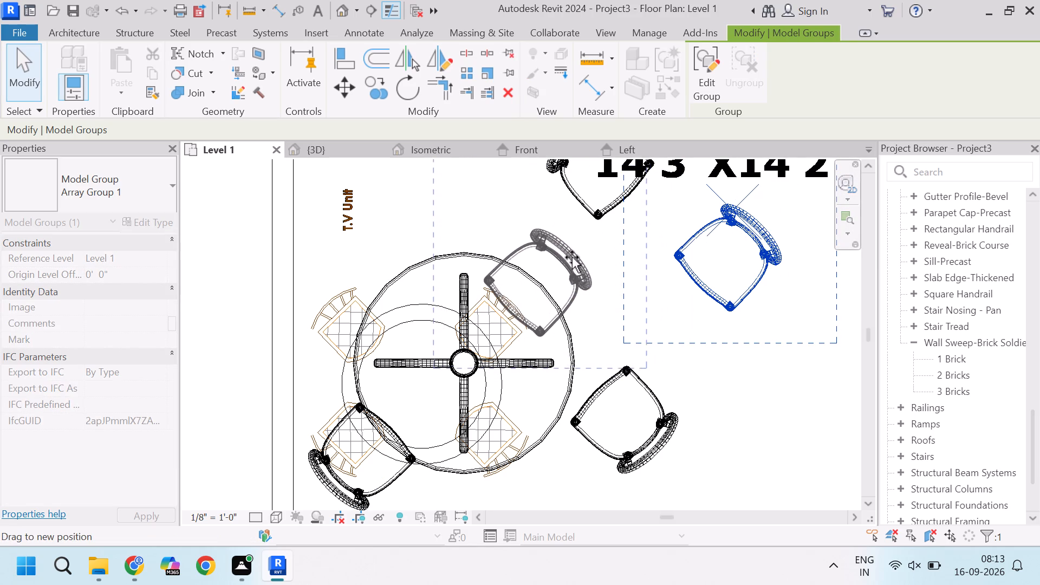
left_click_drag(572, 257, 571, 255)
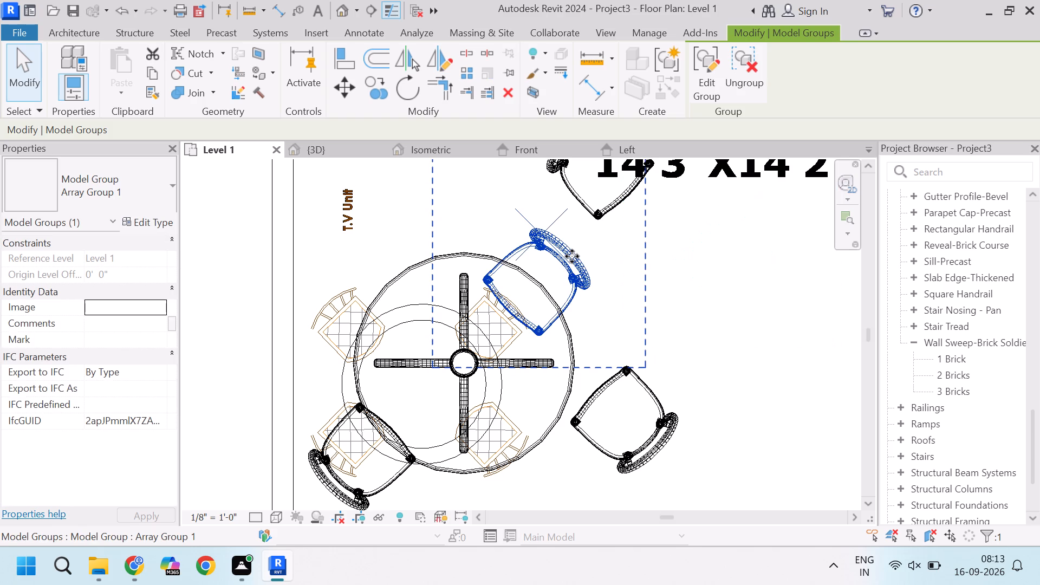
scroll(572, 256, "down", 1)
left_click(684, 275)
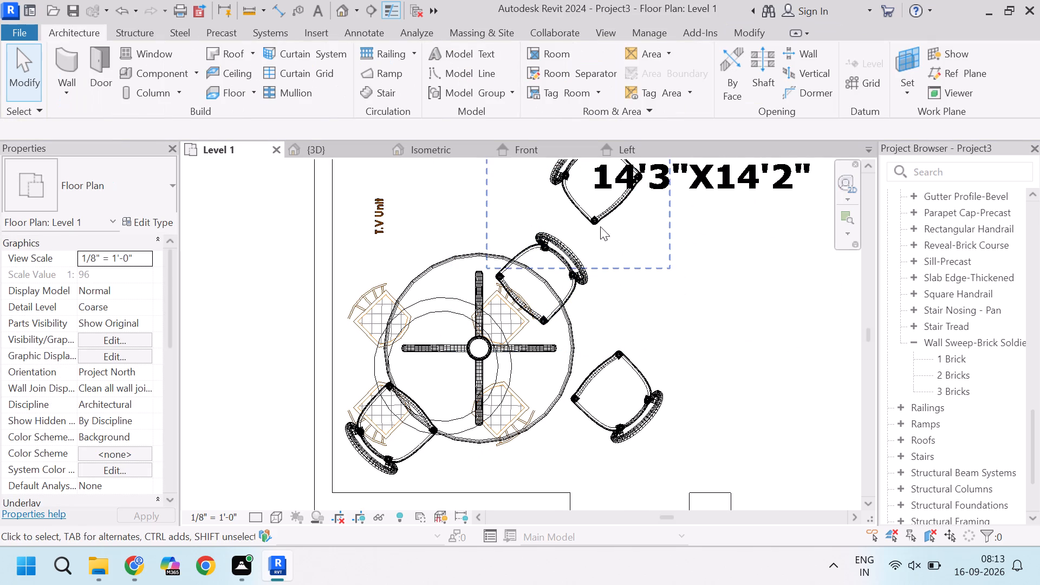
Move the two chair groups still away from the round table to its upper-left and lower-right edges.
left_click_drag(599, 209, 400, 318)
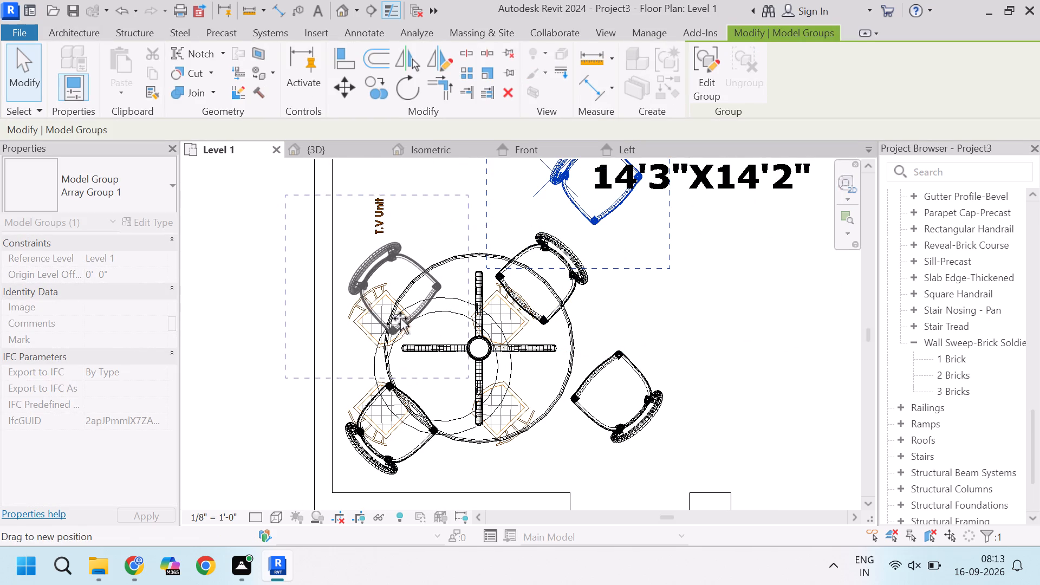
left_click_drag(400, 318, 402, 326)
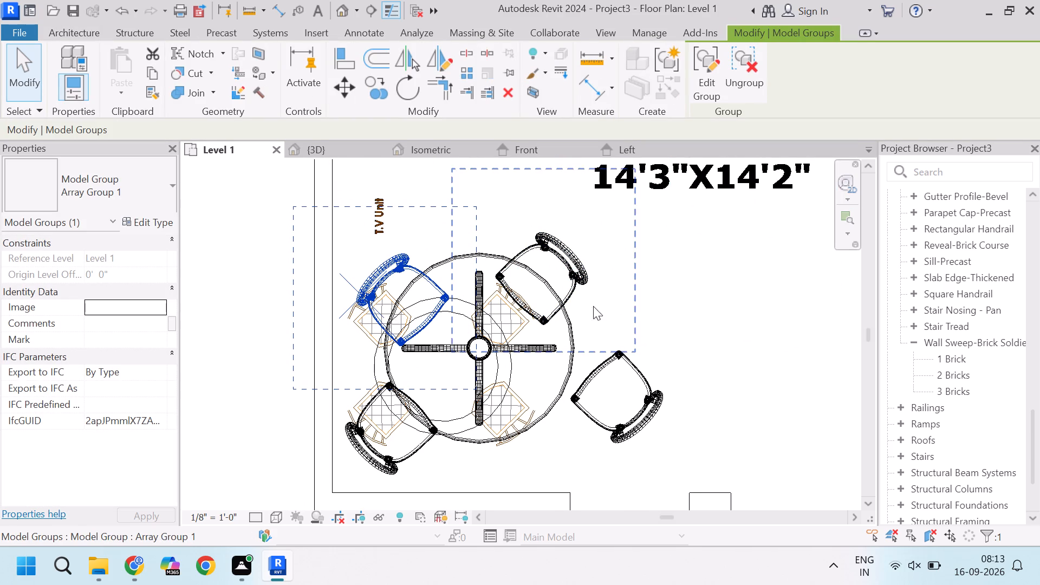
left_click(648, 398)
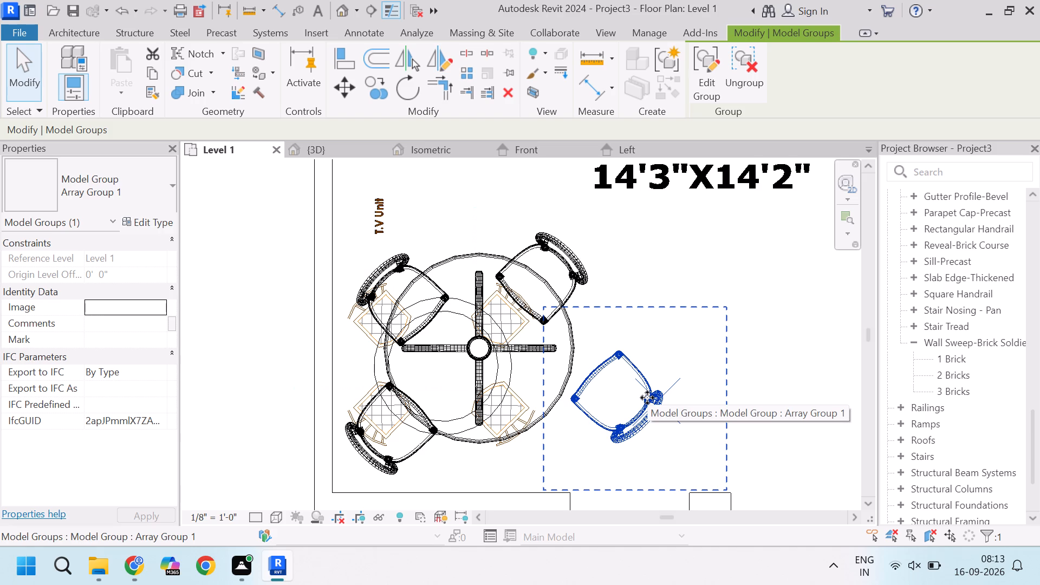
left_click_drag(647, 398, 584, 415)
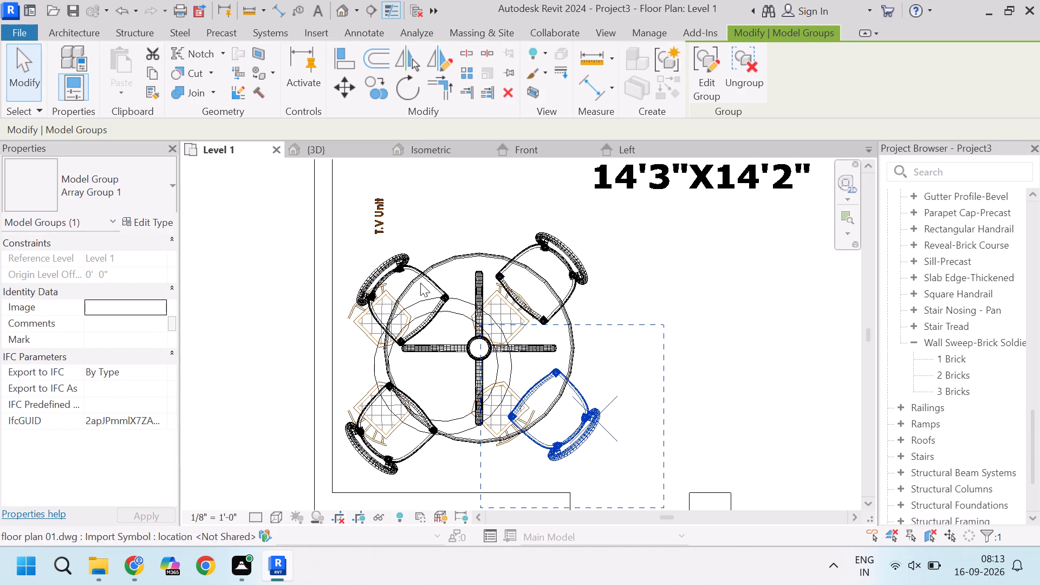
Fine-tune the upper-left, lower-right and lower-left chair groups so all four chairs sit evenly around the round table.
left_click(384, 271)
left_click_drag(384, 271, 387, 268)
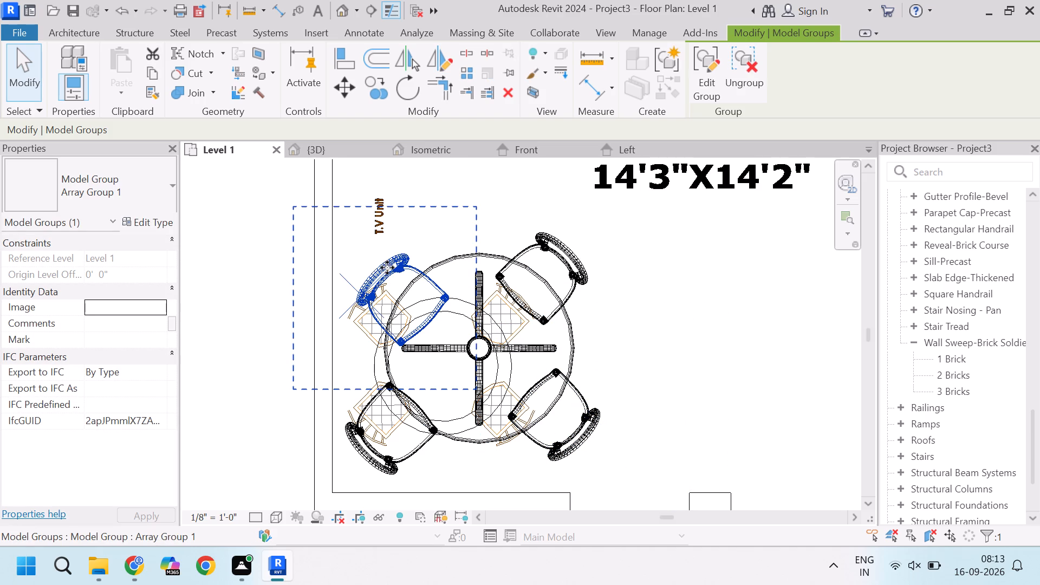
left_click_drag(387, 268, 399, 252)
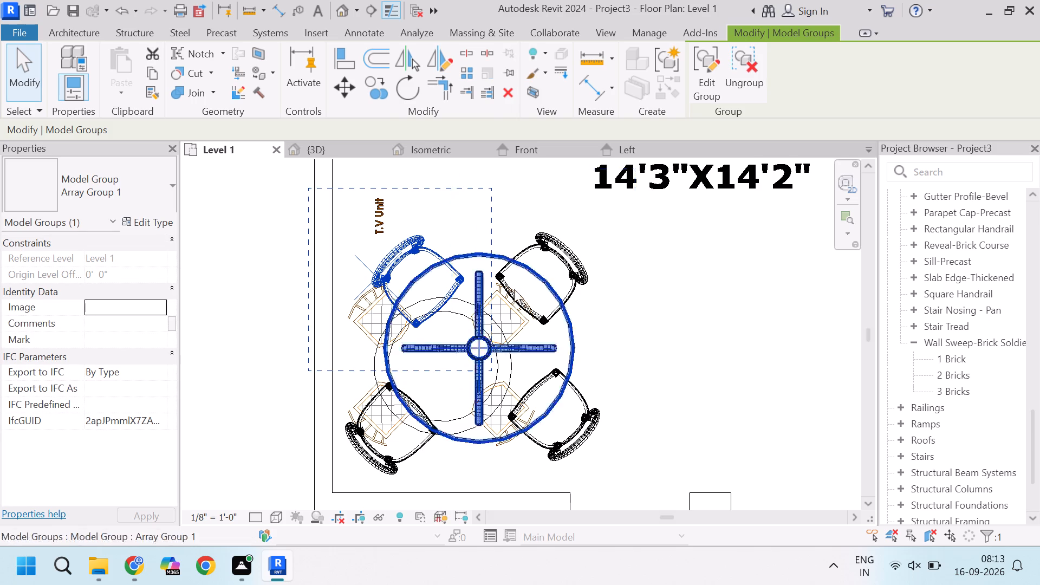
left_click(589, 420)
left_click_drag(589, 420, 575, 417)
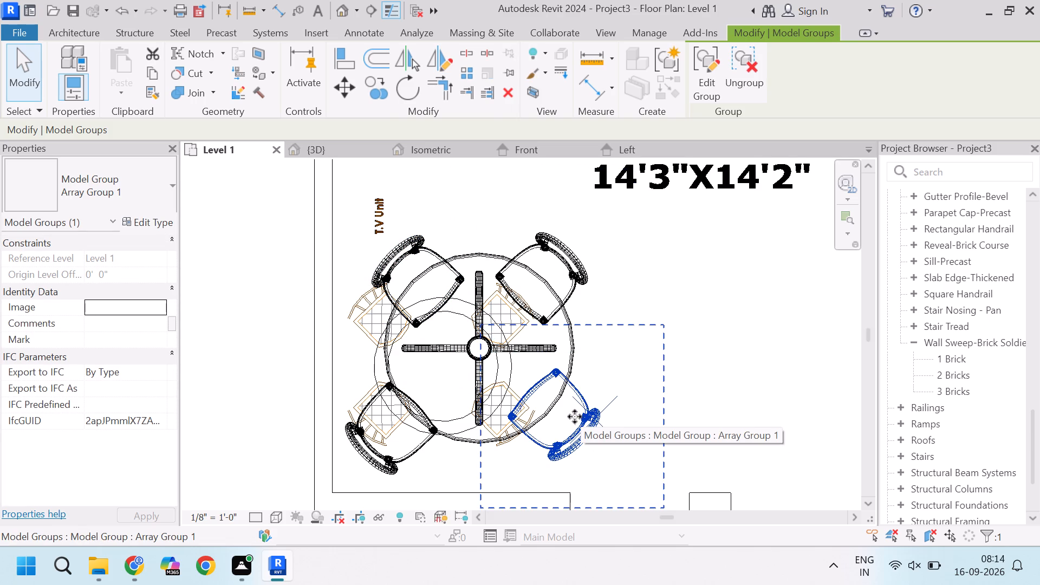
left_click_drag(575, 417, 575, 414)
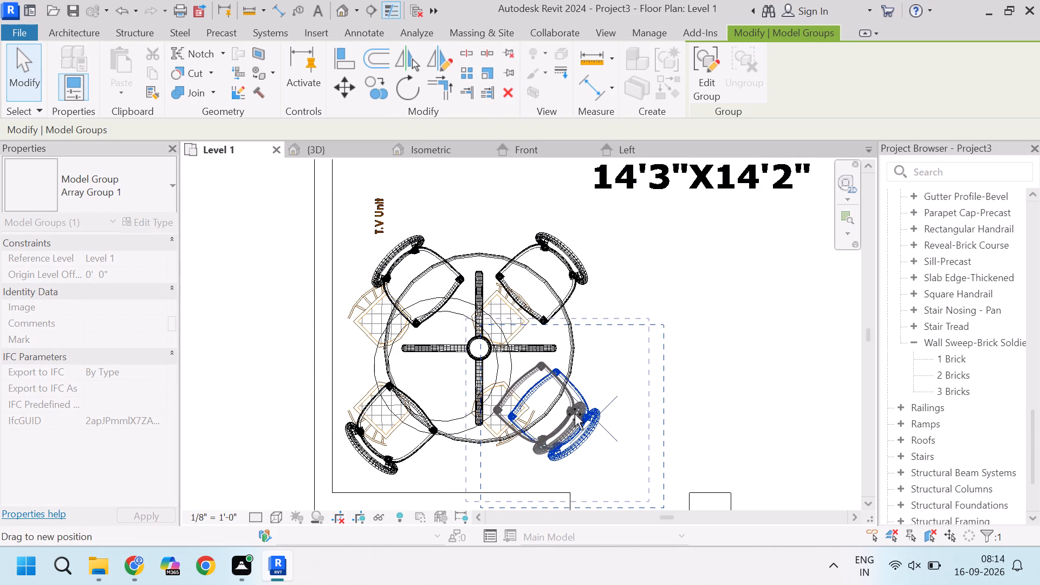
left_click_drag(575, 414, 578, 414)
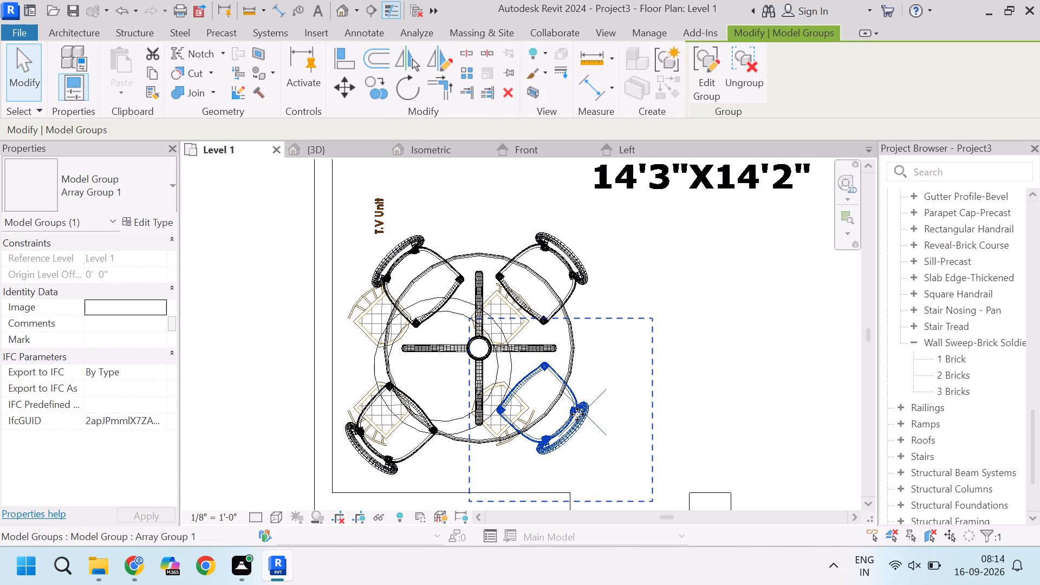
left_click(363, 439)
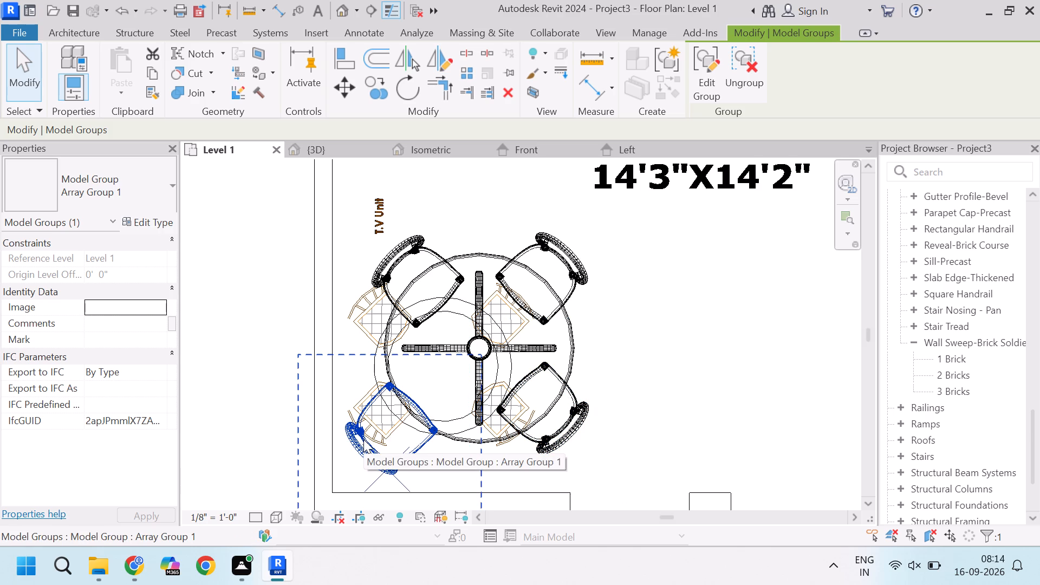
left_click_drag(363, 439, 378, 424)
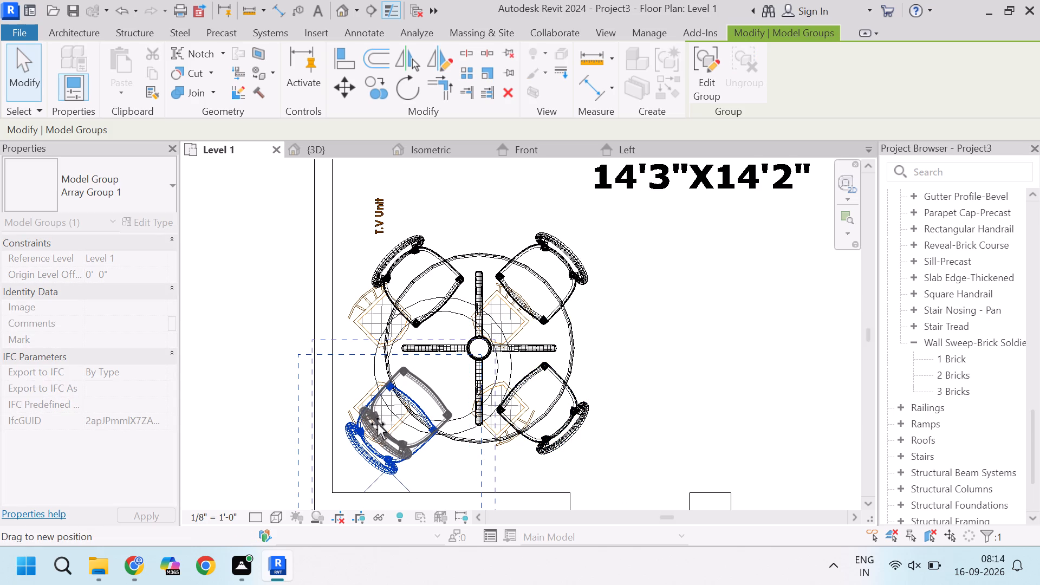
left_click_drag(378, 424, 382, 420)
left_click(689, 312)
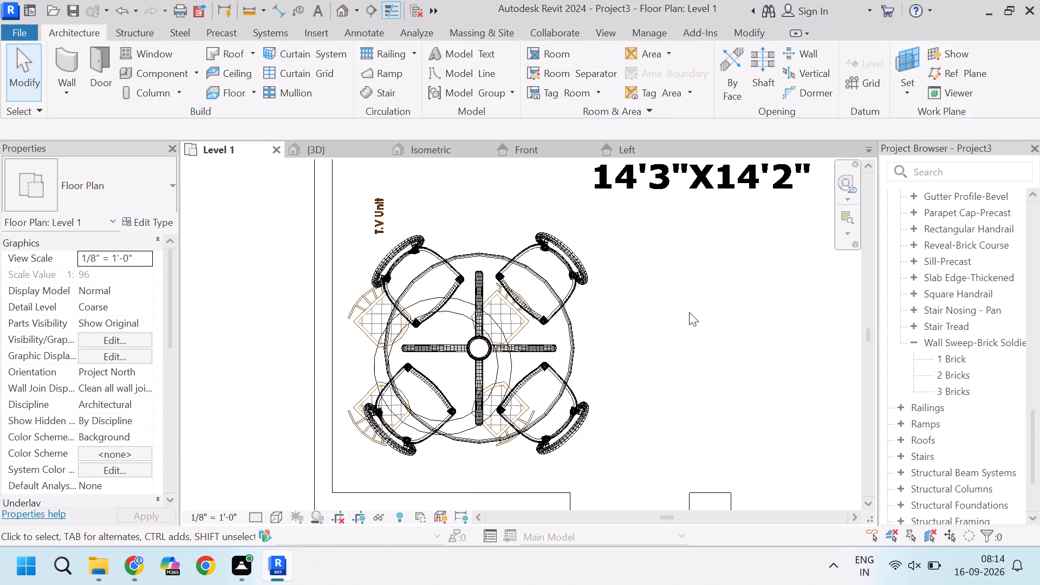
scroll(654, 348, "down", 7)
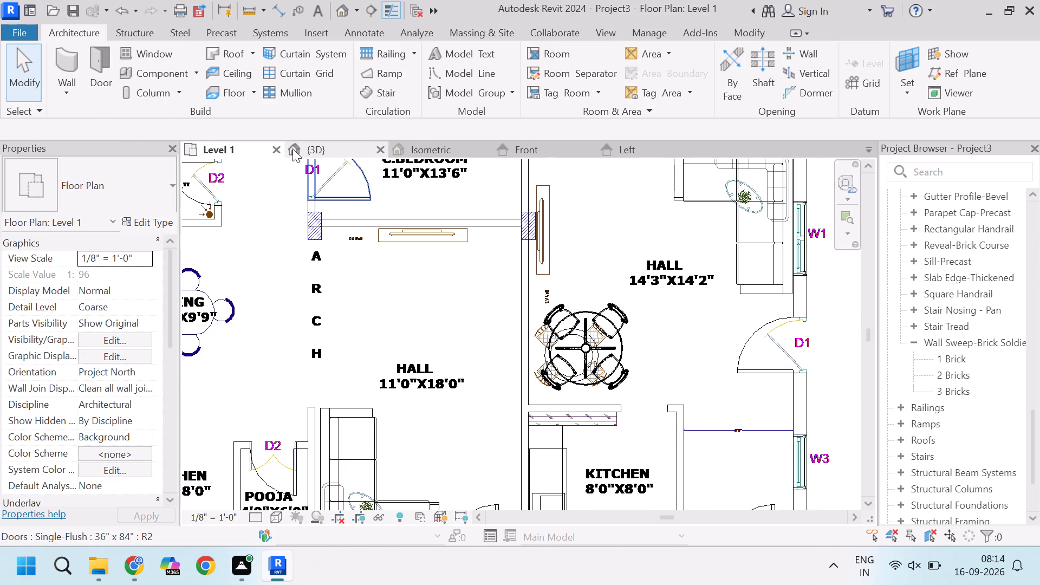
Examine the furnished apartments in the 3D view, including the round dining set and the WC seat in the toilet beside the dining area.
left_click(296, 148)
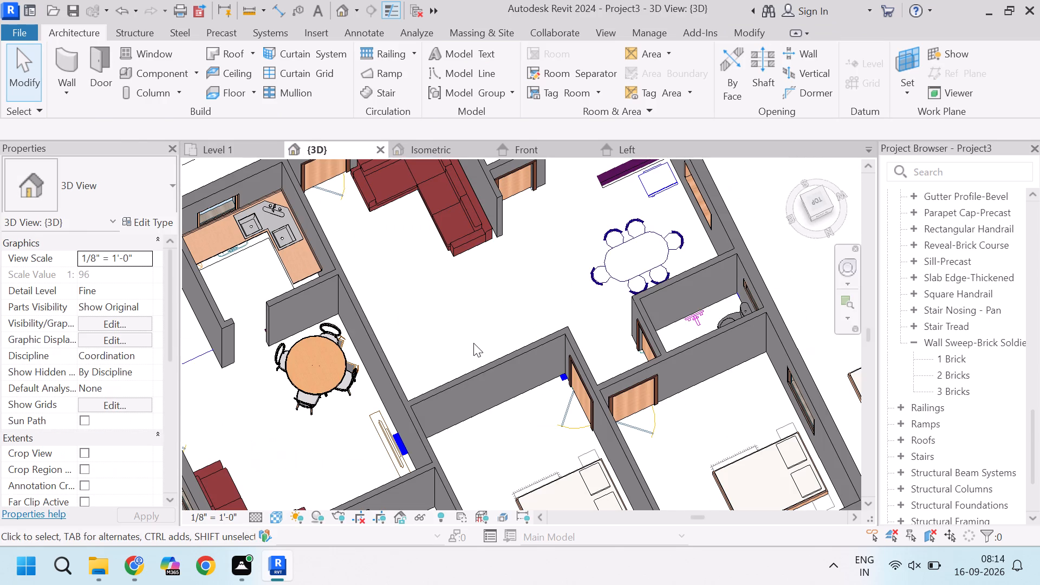
scroll(401, 350, "down", 3)
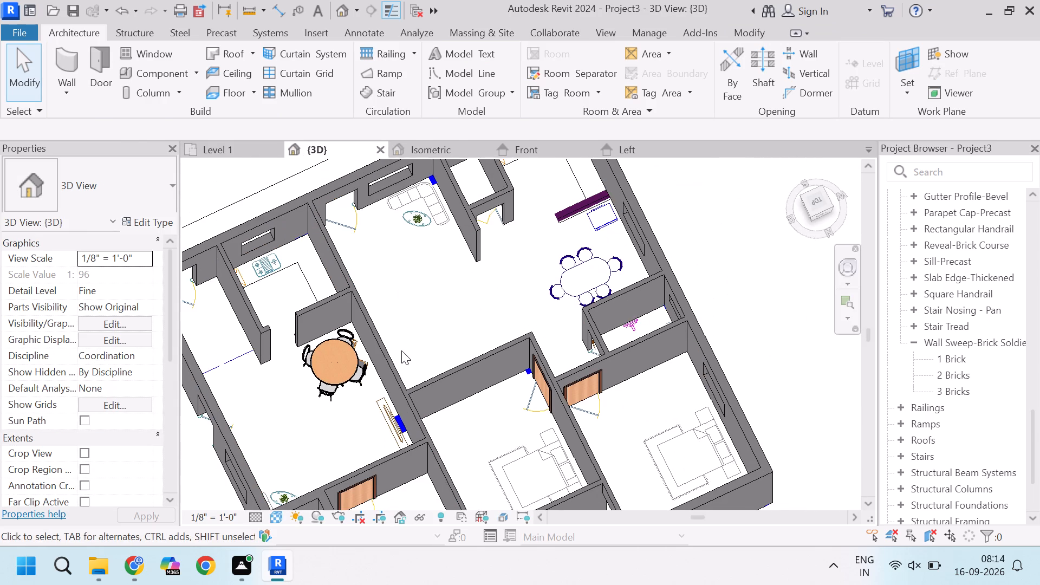
scroll(401, 350, "down", 5)
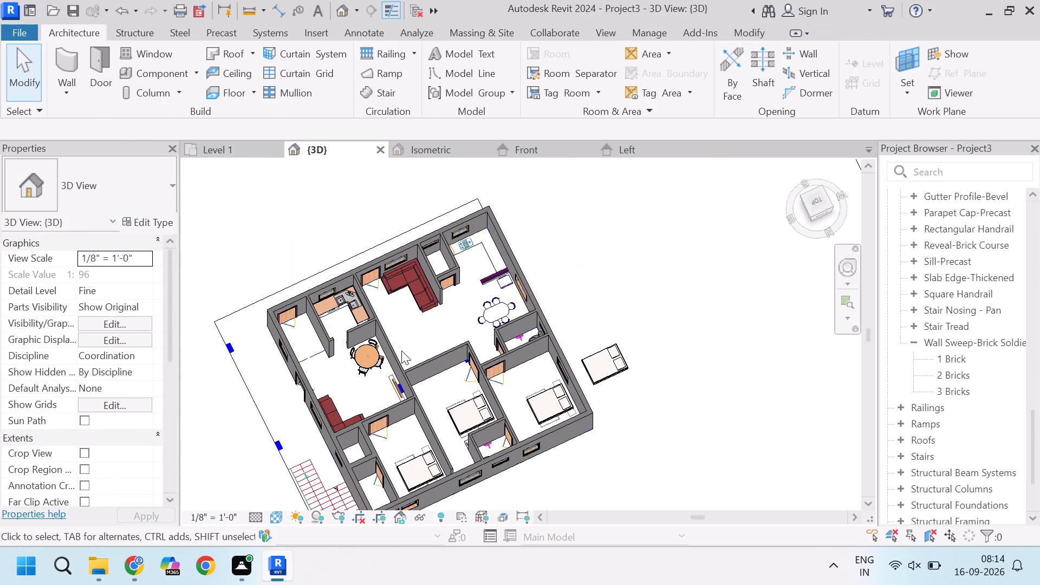
scroll(492, 438, "up", 4)
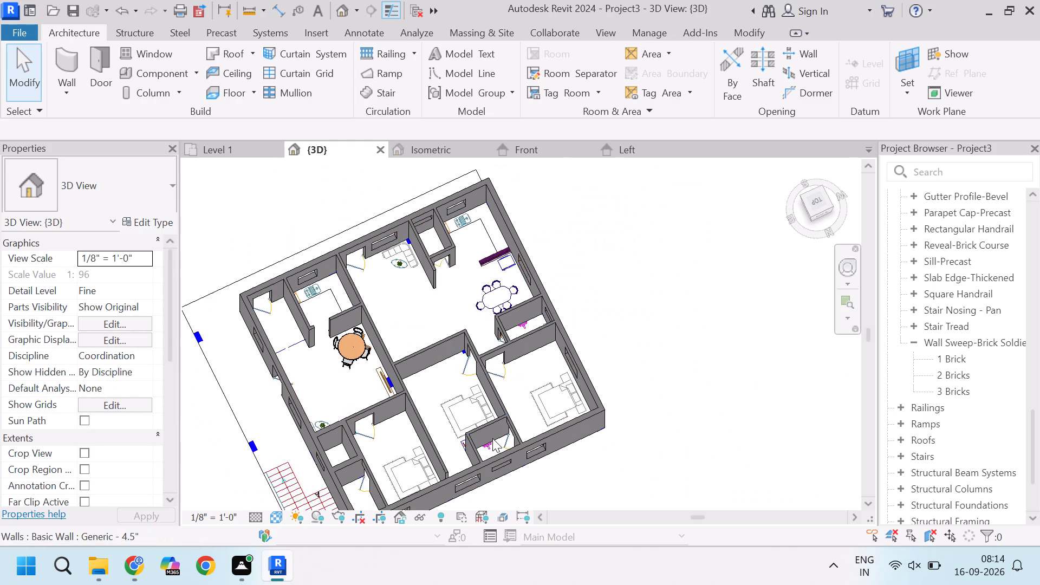
scroll(492, 438, "up", 1)
scroll(492, 438, "down", 4)
scroll(492, 438, "up", 1)
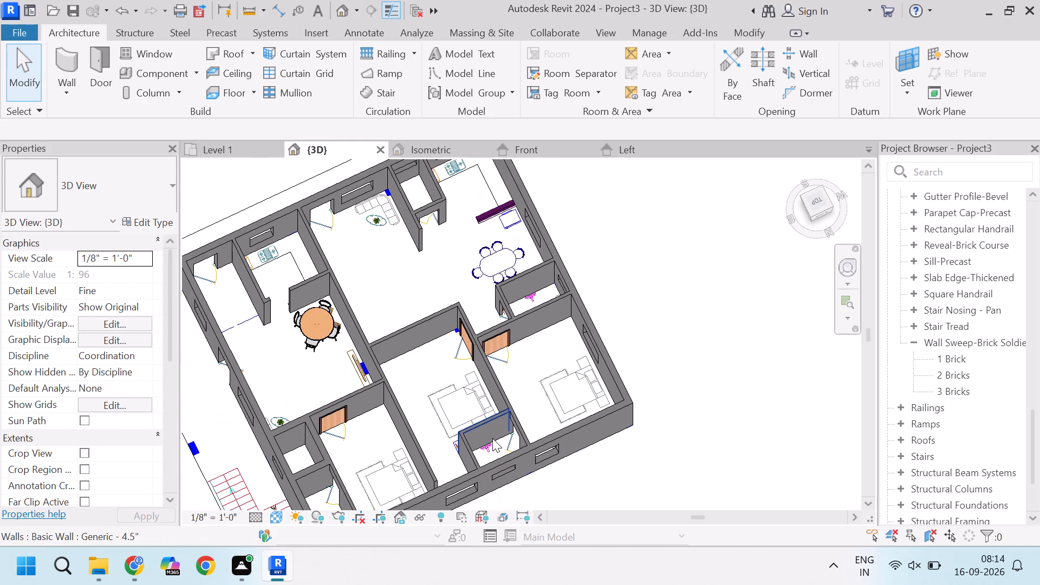
scroll(492, 438, "down", 1)
scroll(495, 375, "down", 1)
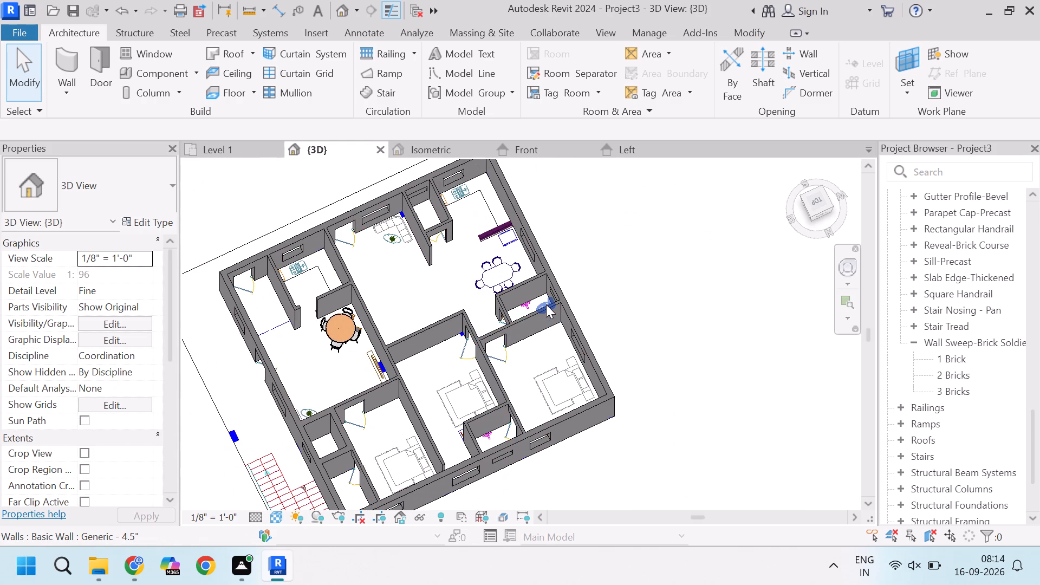
scroll(546, 304, "up", 12)
left_click(528, 307)
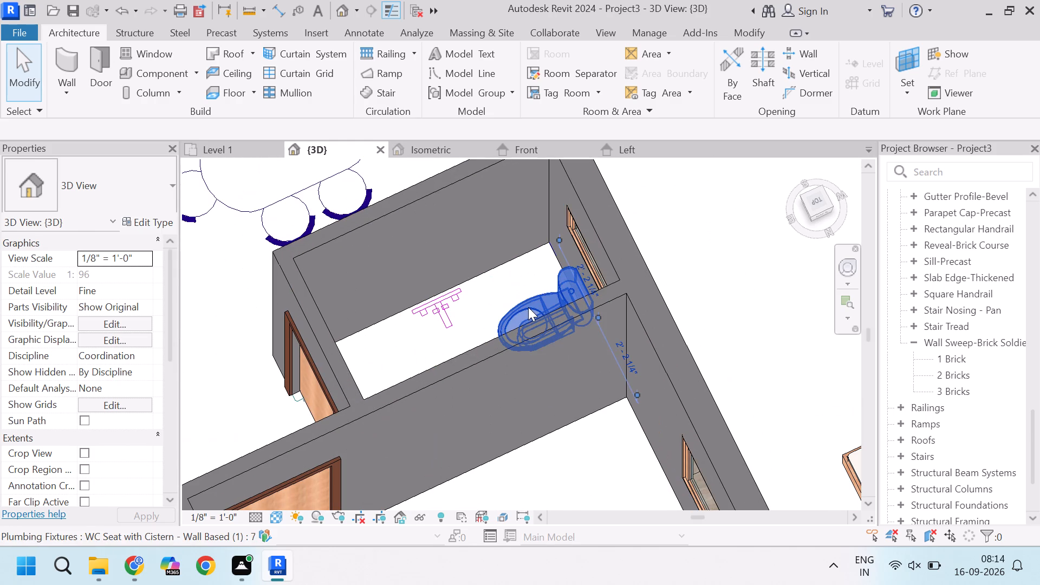
left_click(739, 242)
scroll(555, 369, "down", 9)
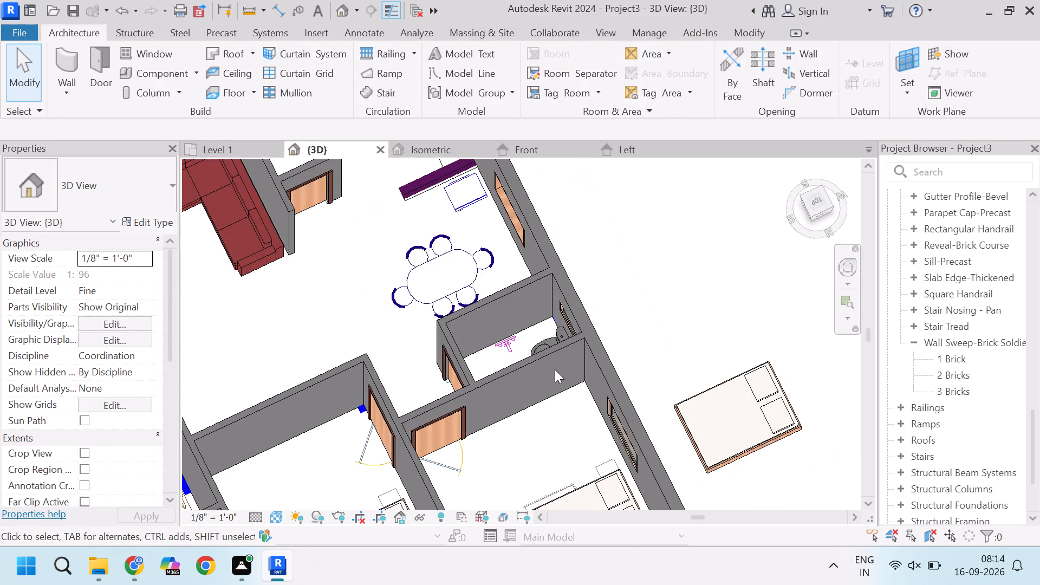
scroll(555, 369, "down", 4)
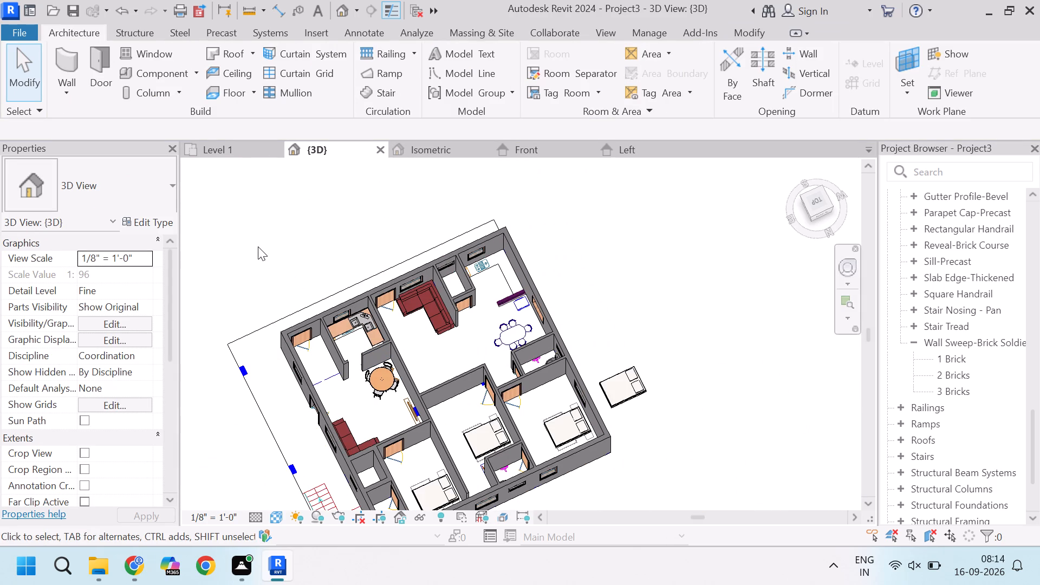
In the Level 1 plan, delete the CAD floor-plan drawing underlying the modelled walls and furniture, including its red stair lines and room labels.
left_click(238, 156)
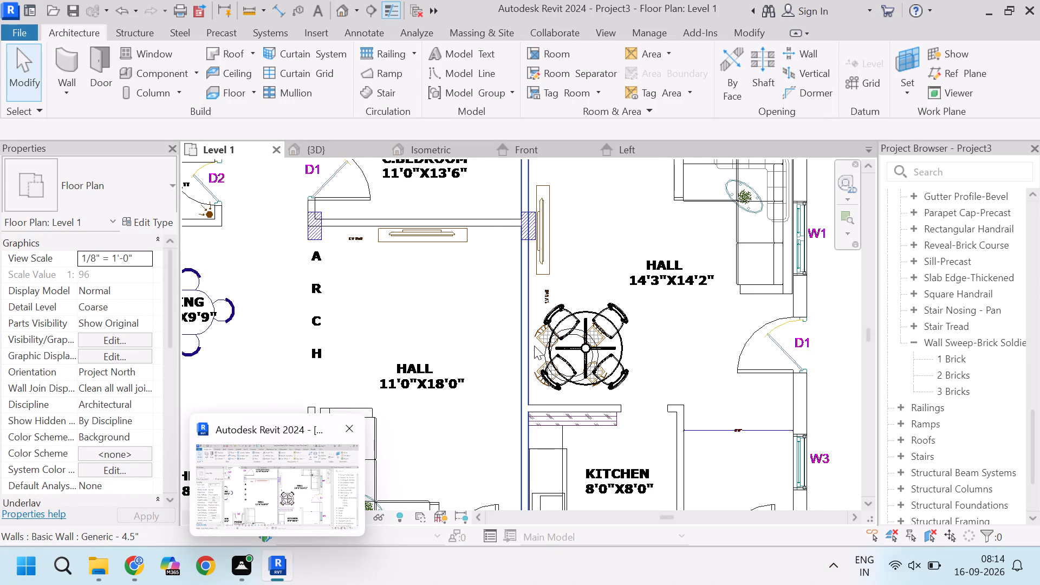
left_click(534, 346)
key("Escape")
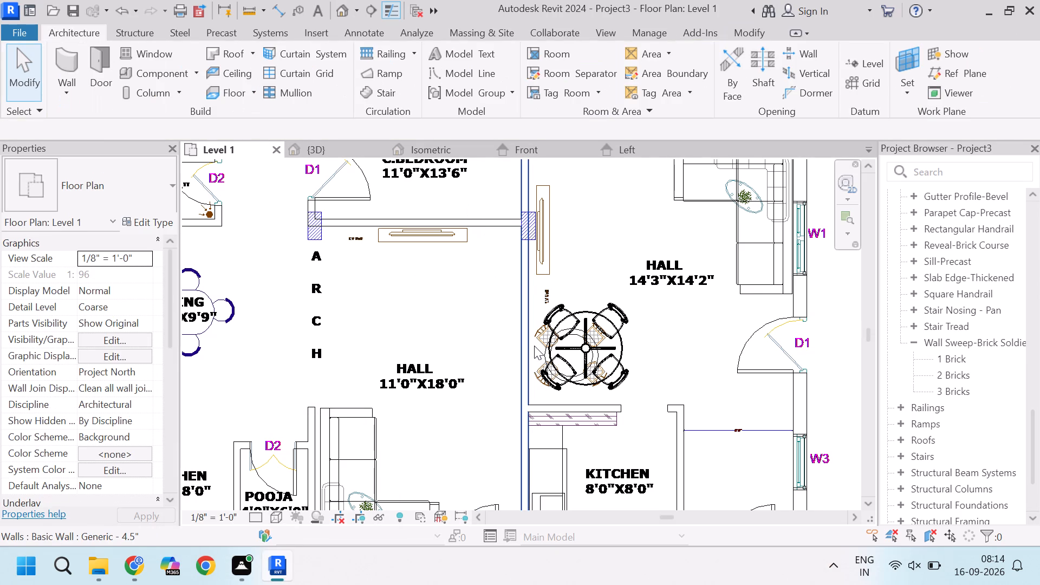
scroll(534, 346, "down", 4)
scroll(534, 346, "up", 1)
scroll(534, 346, "down", 5)
left_click(752, 308)
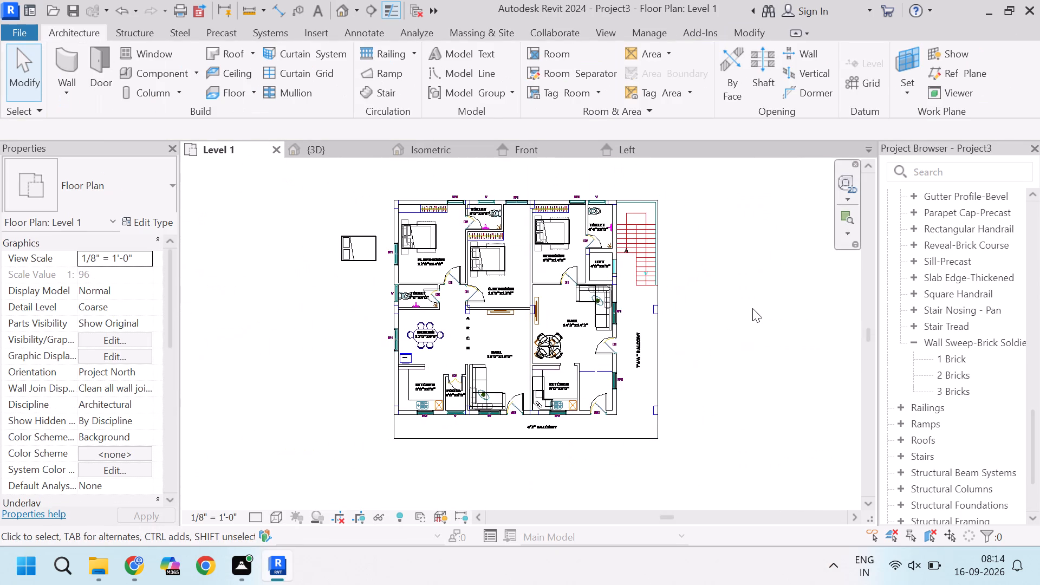
scroll(643, 257, "up", 5)
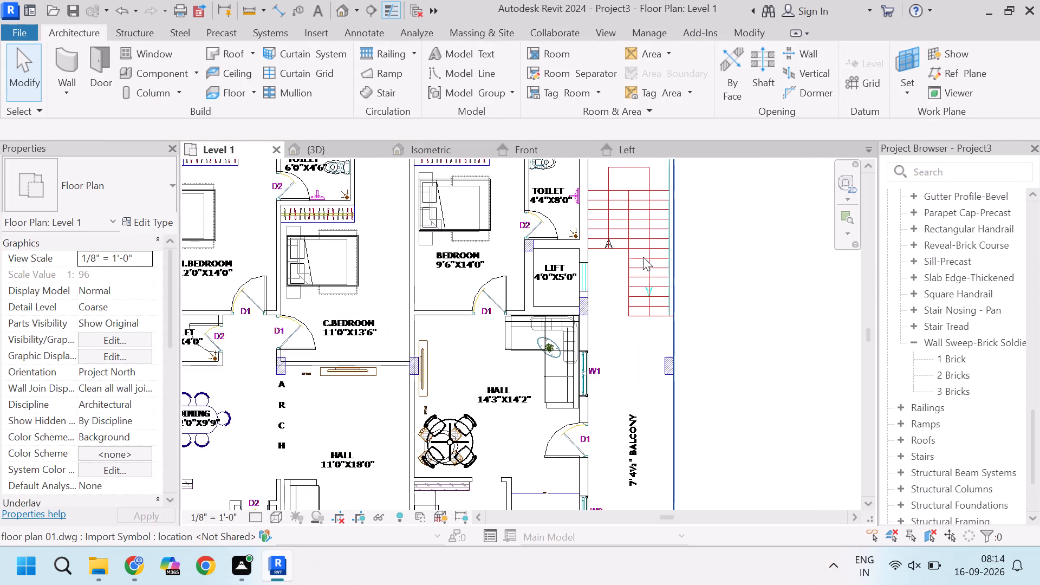
left_click(641, 285)
key("Delete")
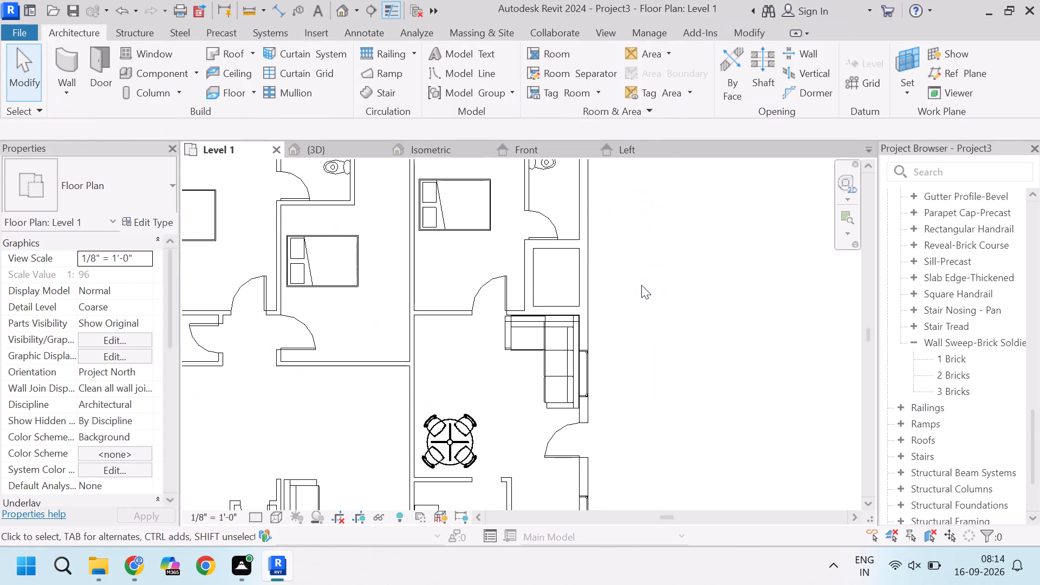
scroll(641, 285, "down", 3)
scroll(641, 285, "up", 1)
scroll(641, 285, "down", 2)
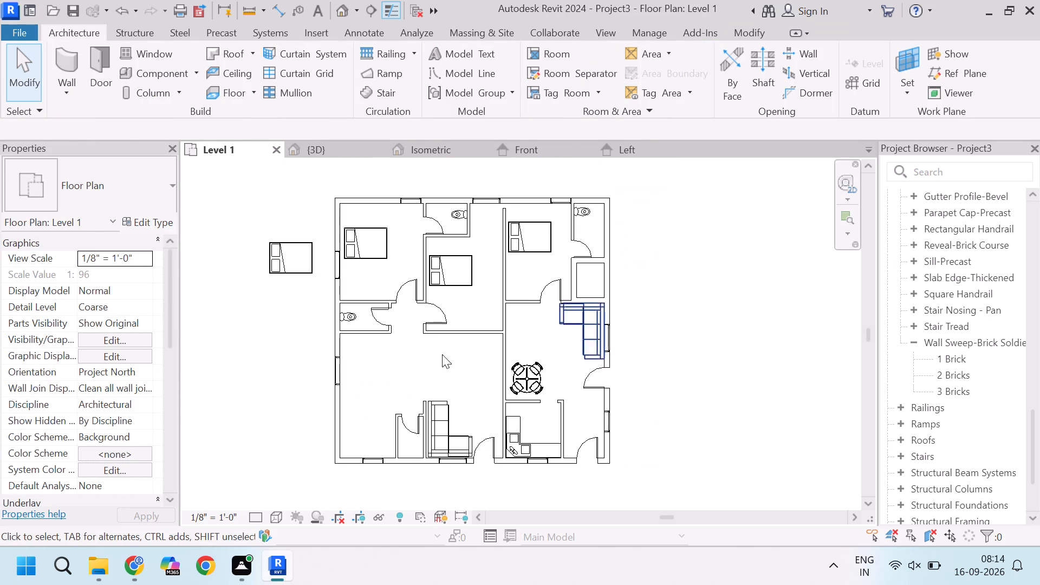
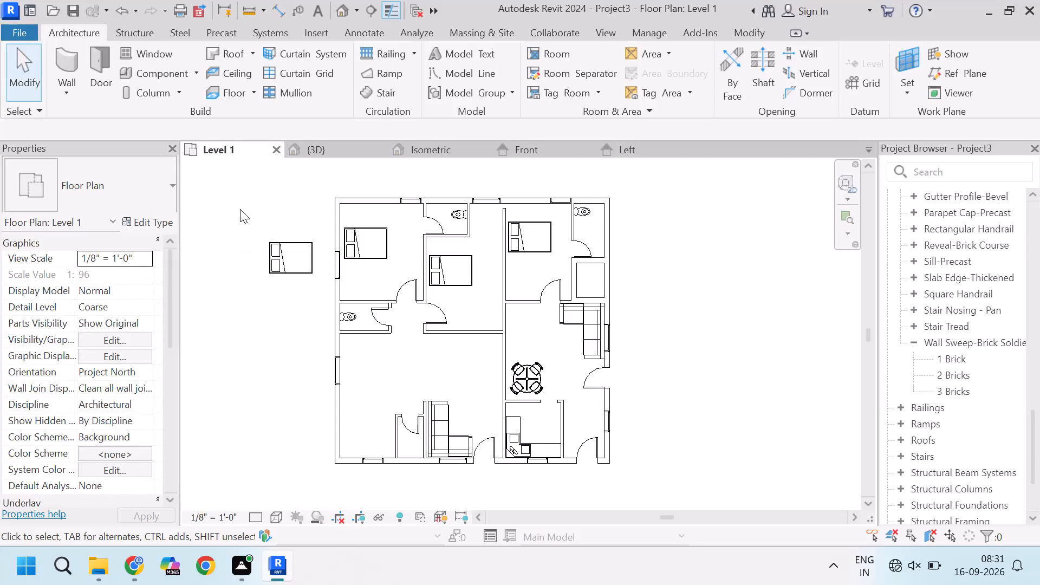
In the 3D view, delete the stray double bed standing outside the building.
left_click(315, 149)
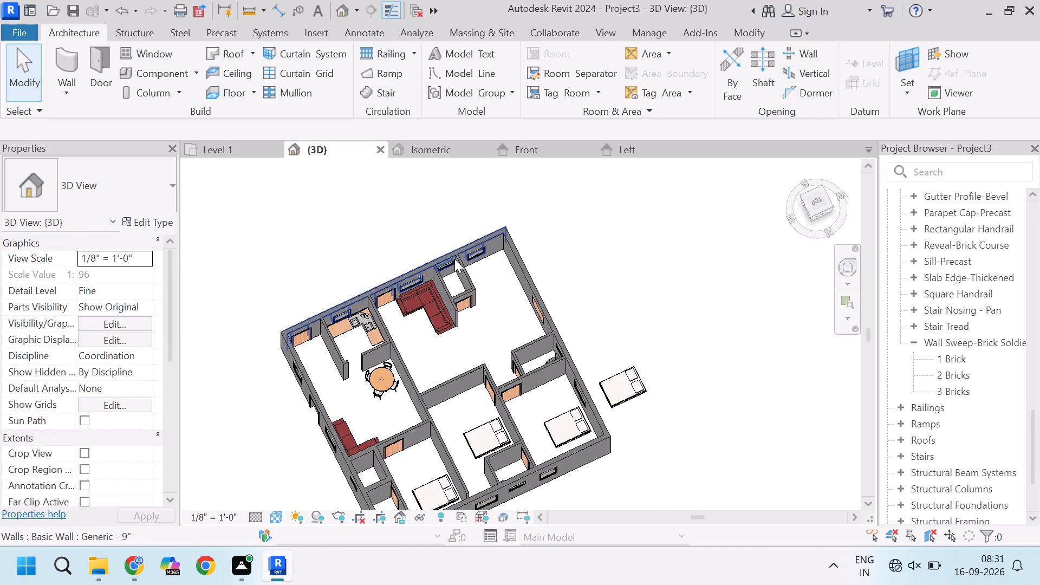
scroll(653, 302, "down", 1)
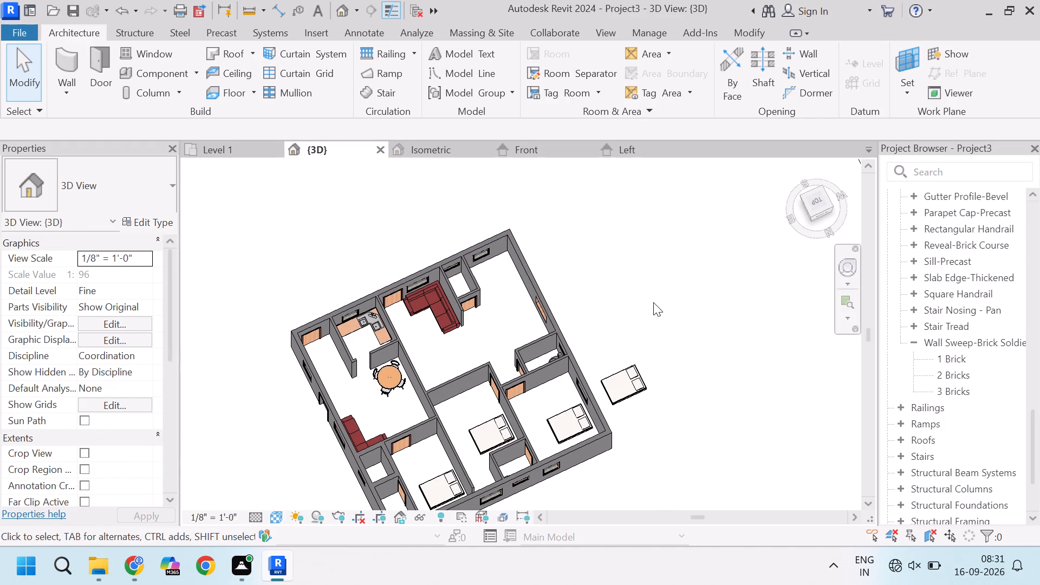
scroll(548, 317, "up", 4)
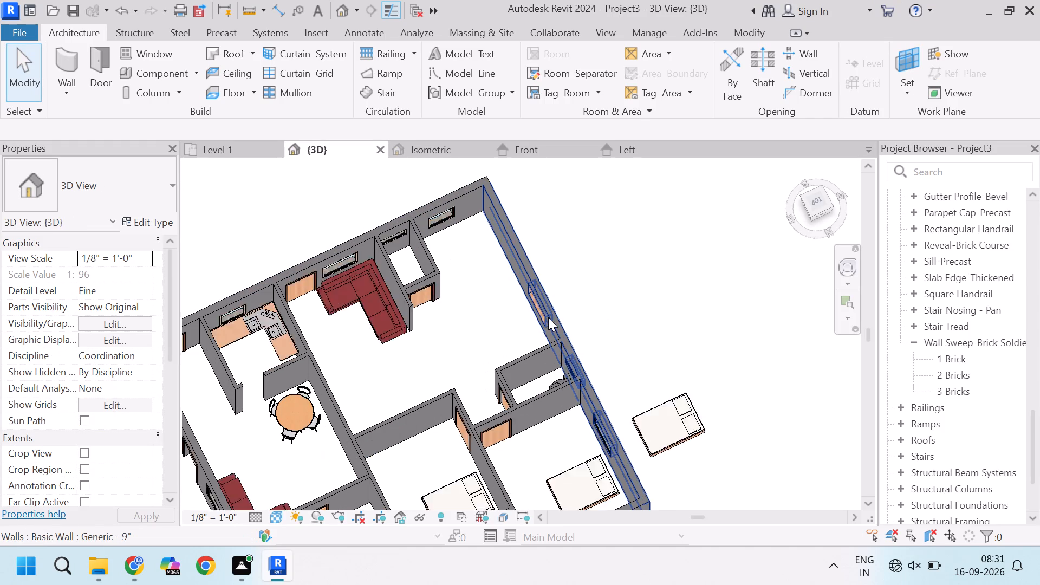
left_click(678, 425)
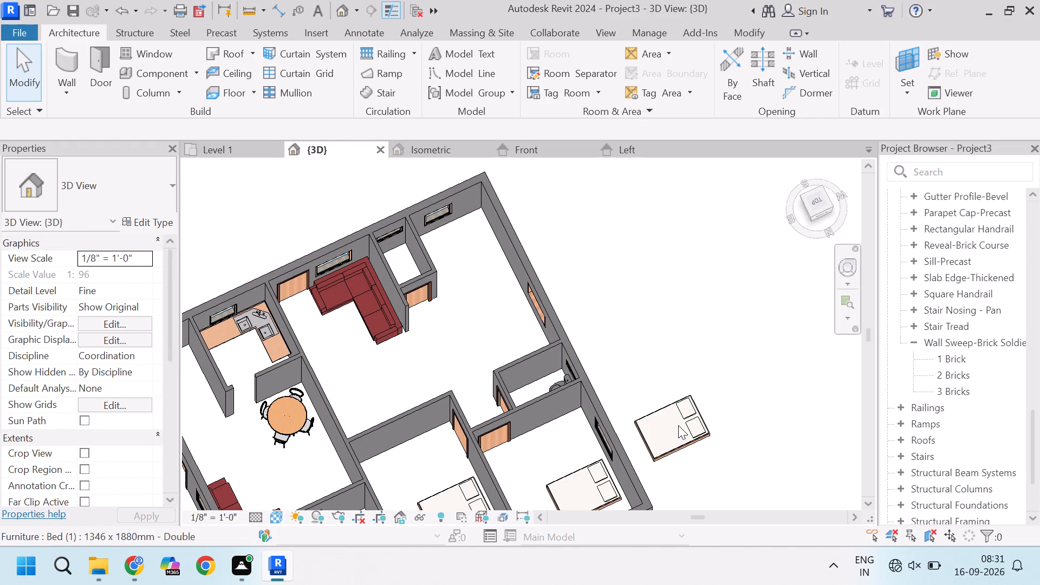
left_click(707, 421)
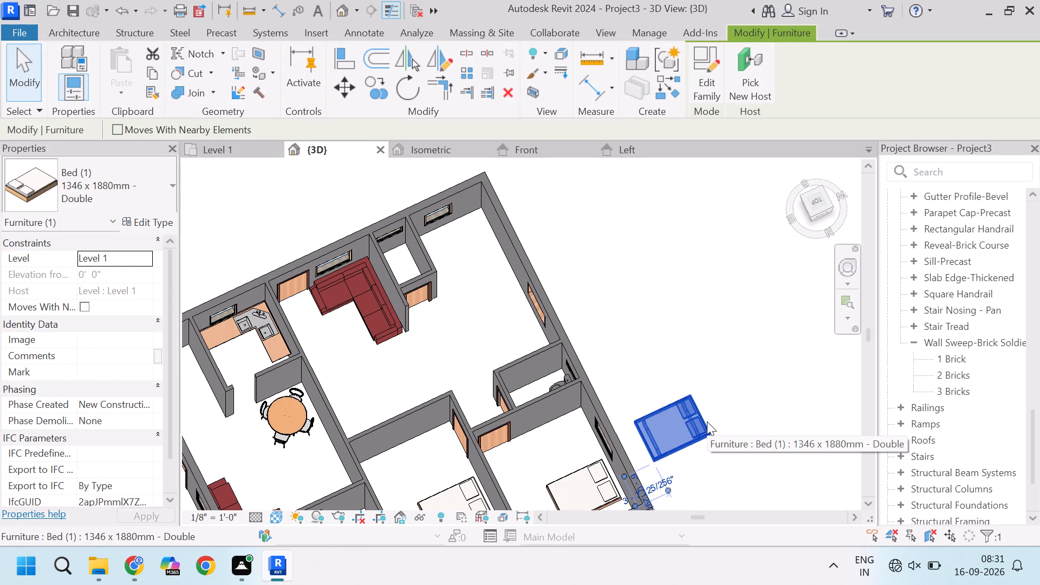
key("Delete")
Examine the building's rooms, outer walls, doors and windows from several sides in the 3D view.
scroll(707, 421, "down", 2)
scroll(707, 421, "up", 1)
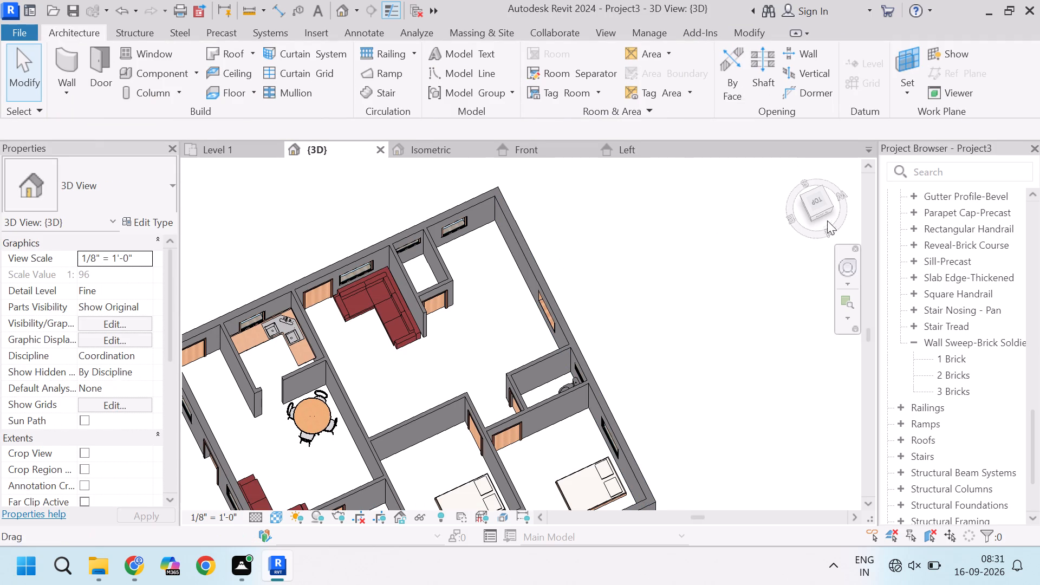
left_click_drag(821, 214, 846, 188)
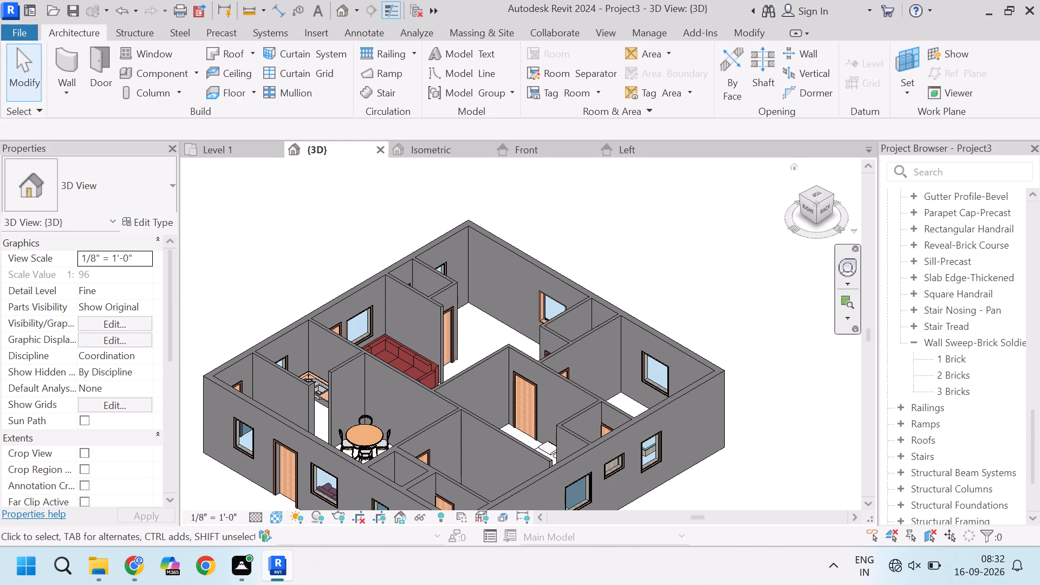
left_click_drag(811, 208, 884, 197)
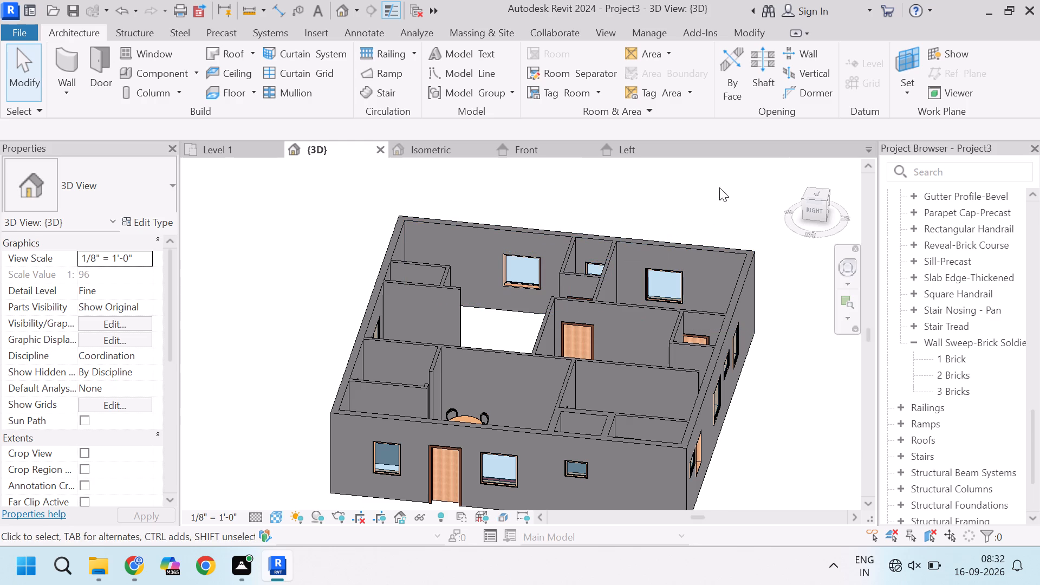
left_click_drag(816, 209, 857, 214)
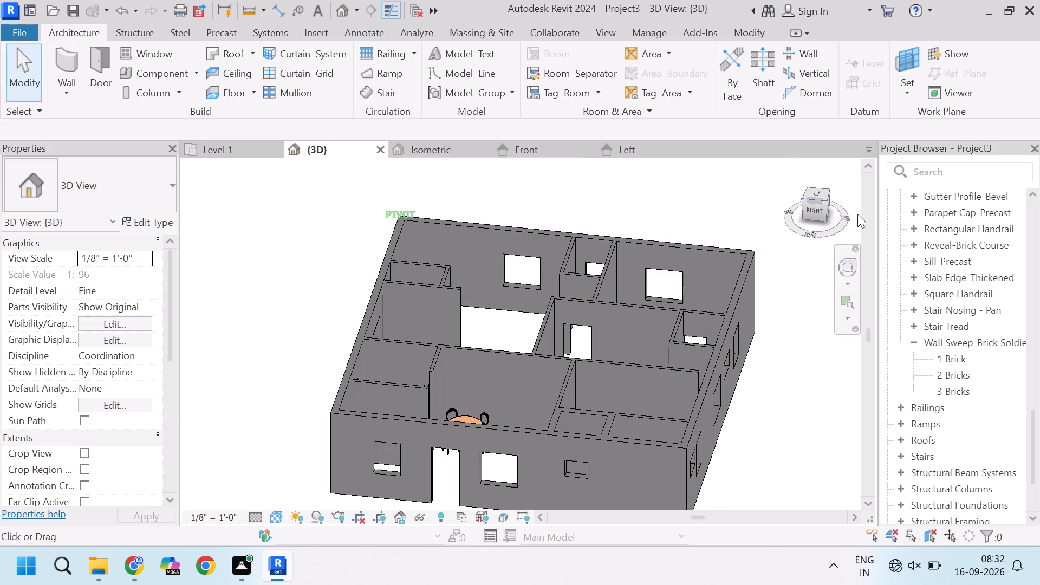
left_click_drag(857, 214, 232, 201)
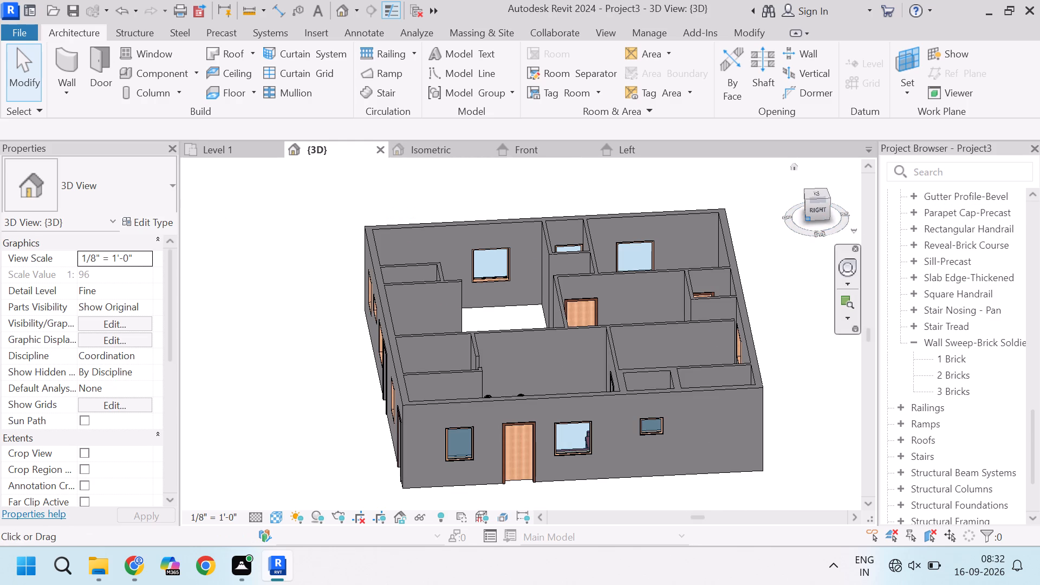
left_click_drag(818, 207, 220, 209)
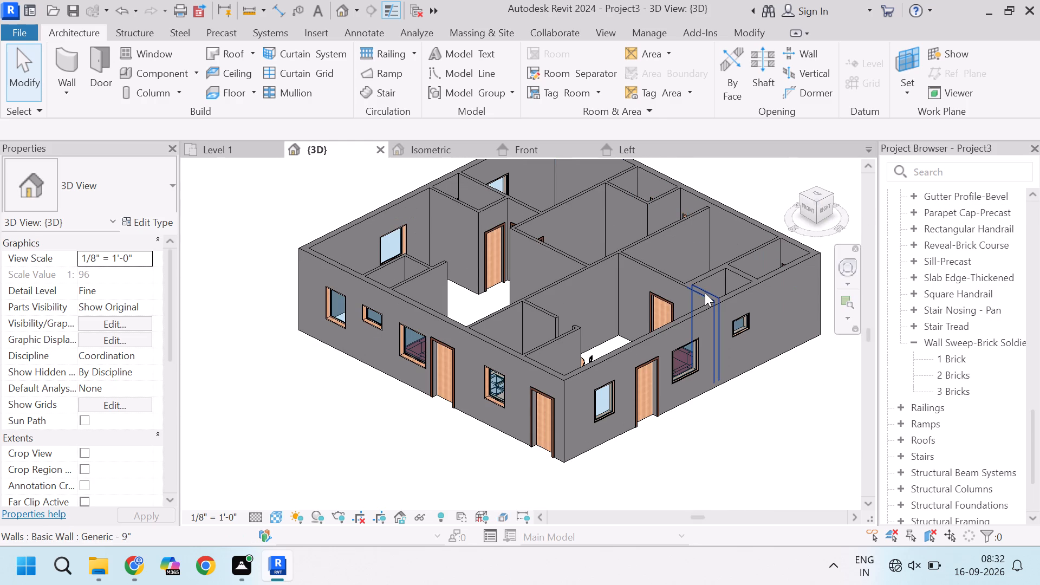
scroll(701, 295, "down", 2)
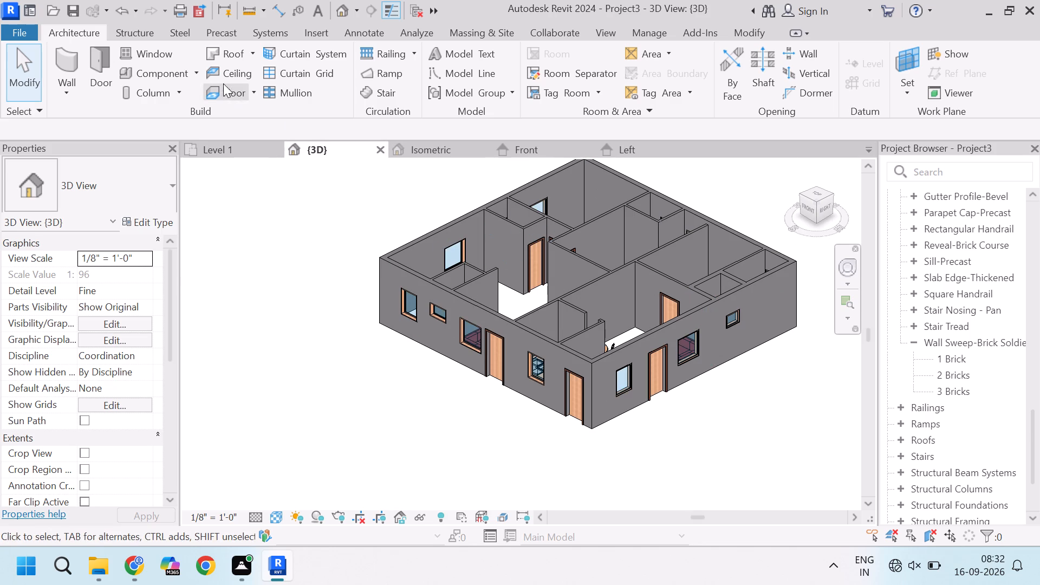
Create a Generic - 12" floor on Level 1, with a rectangular boundary following the building's outer wall corners.
left_click(238, 94)
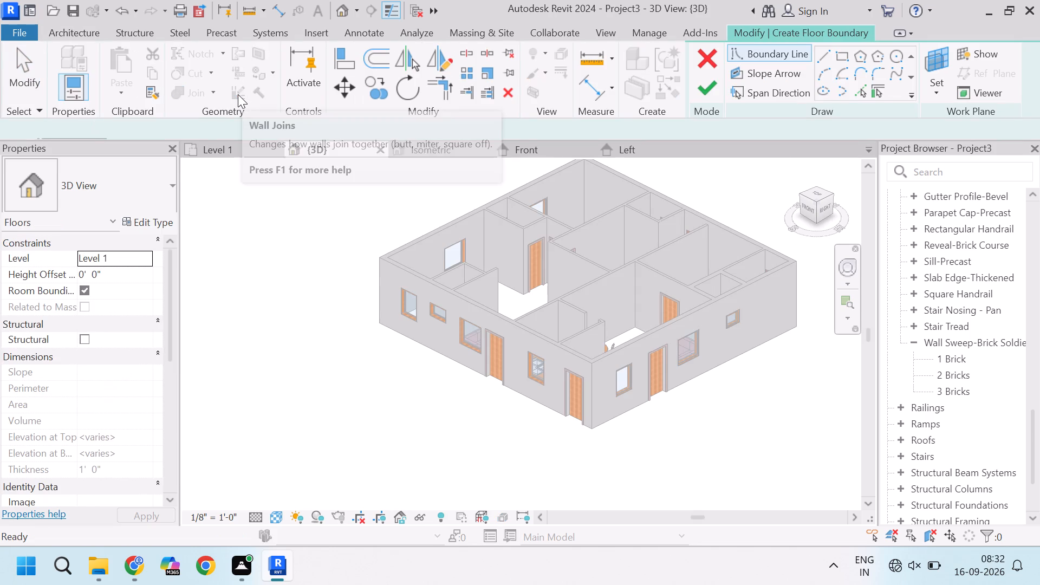
left_click(108, 173)
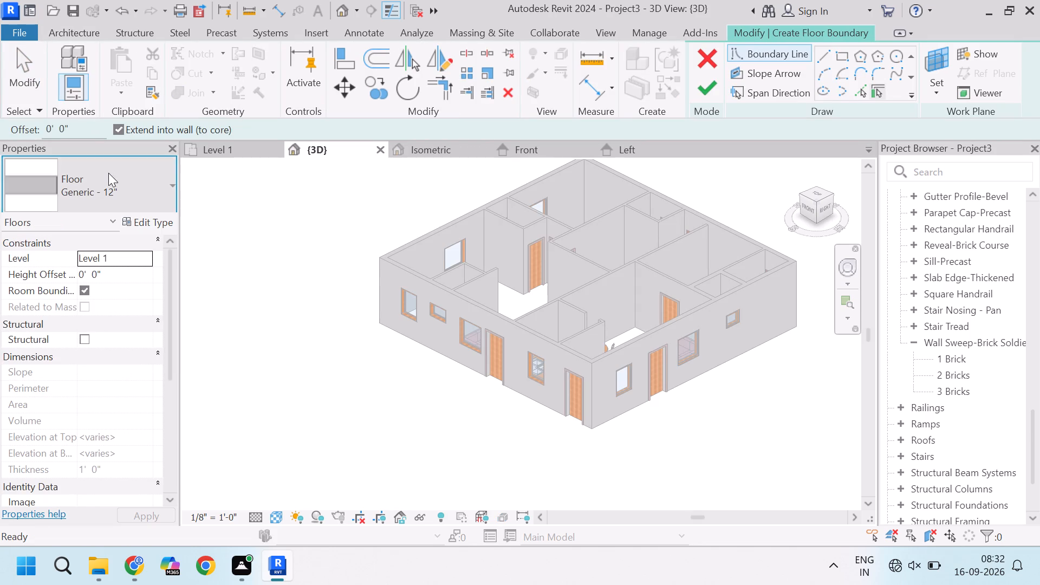
scroll(95, 382, "up", 4)
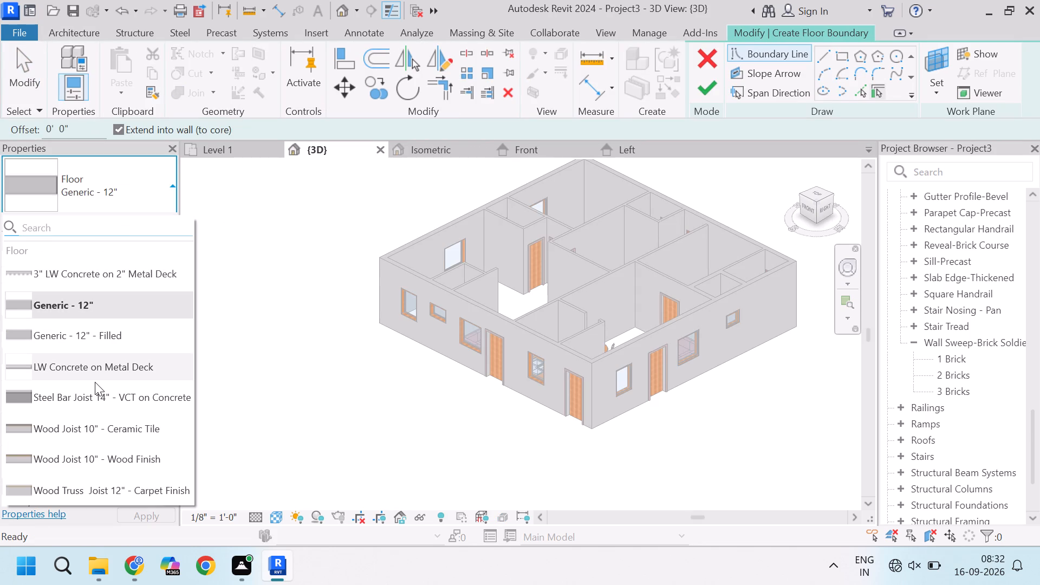
left_click(137, 309)
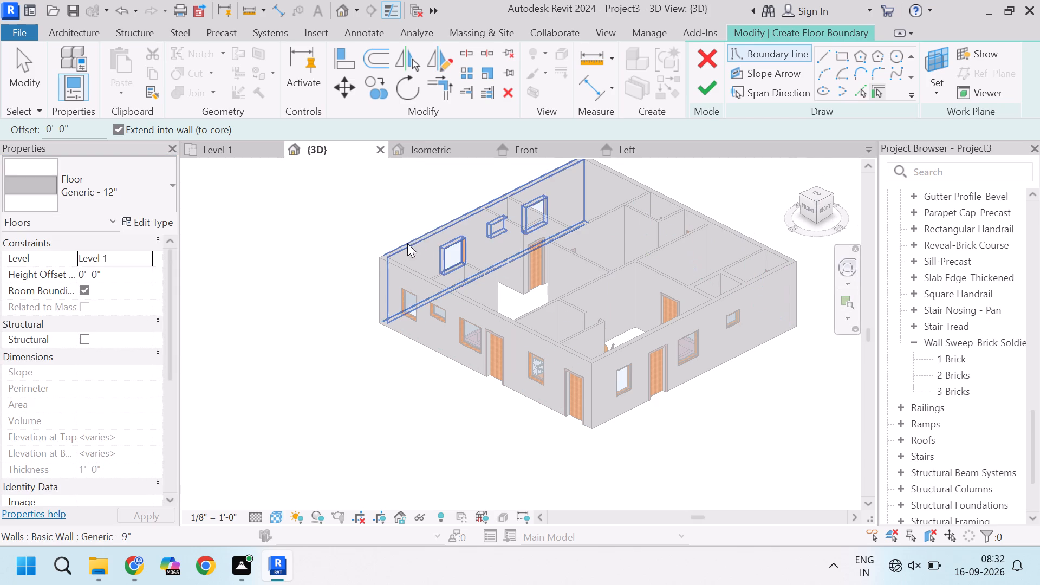
left_click(848, 56)
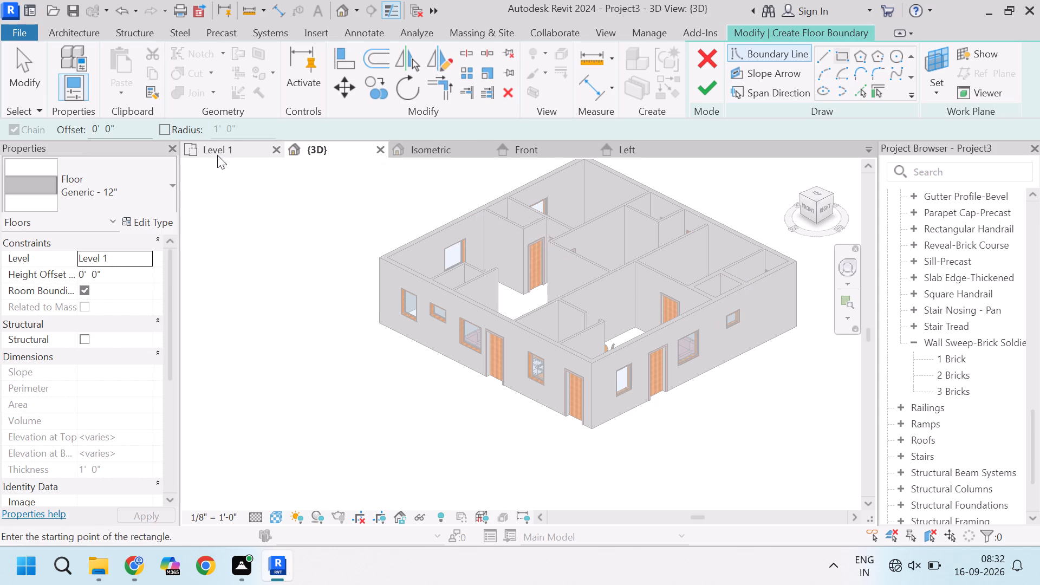
left_click(222, 152)
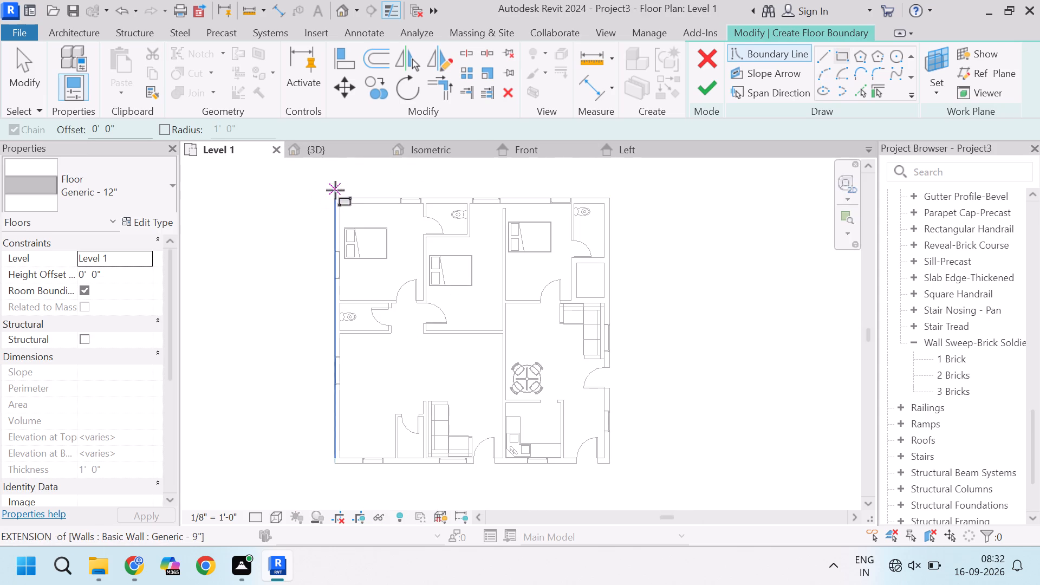
left_click(335, 194)
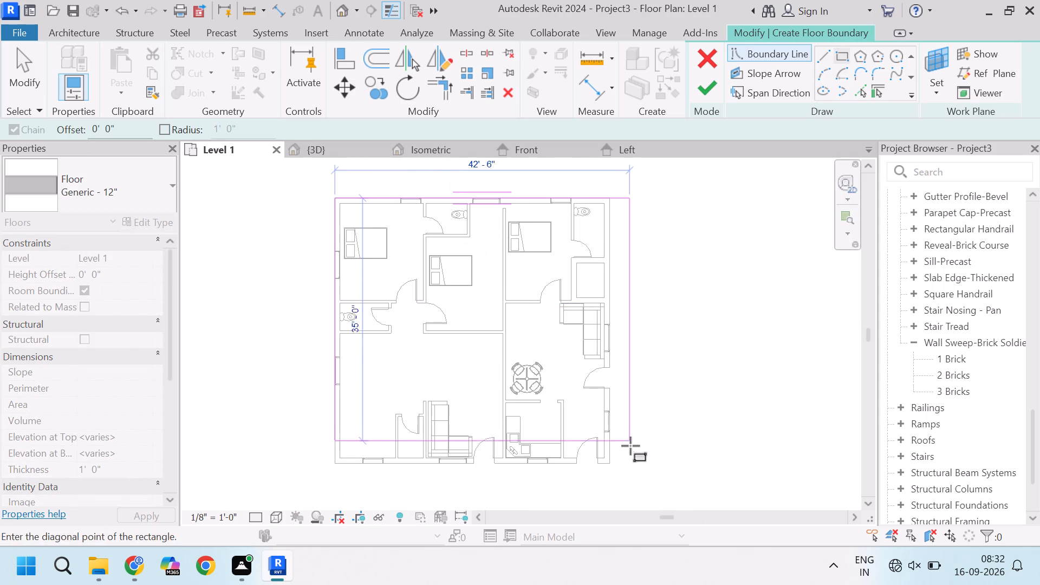
left_click(610, 465)
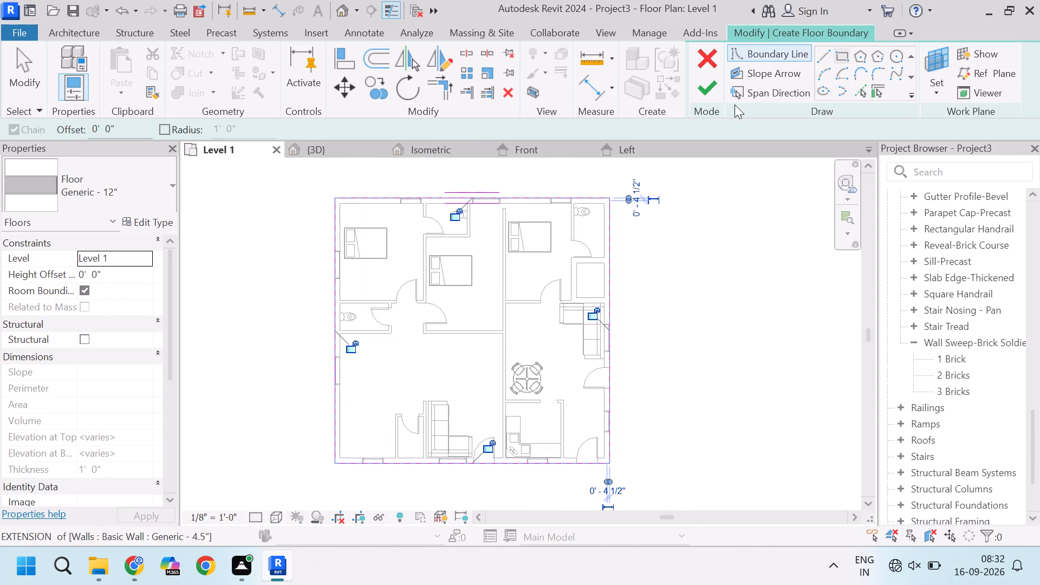
left_click(712, 86)
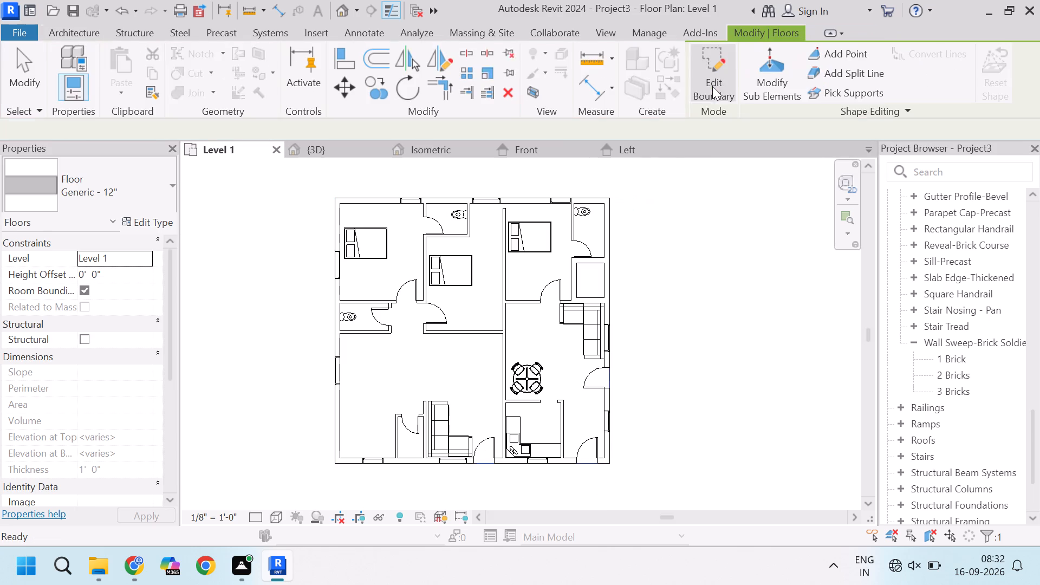
Examine the floor slab beneath the walls and the whole building in the 3D view, near and far.
left_click(318, 145)
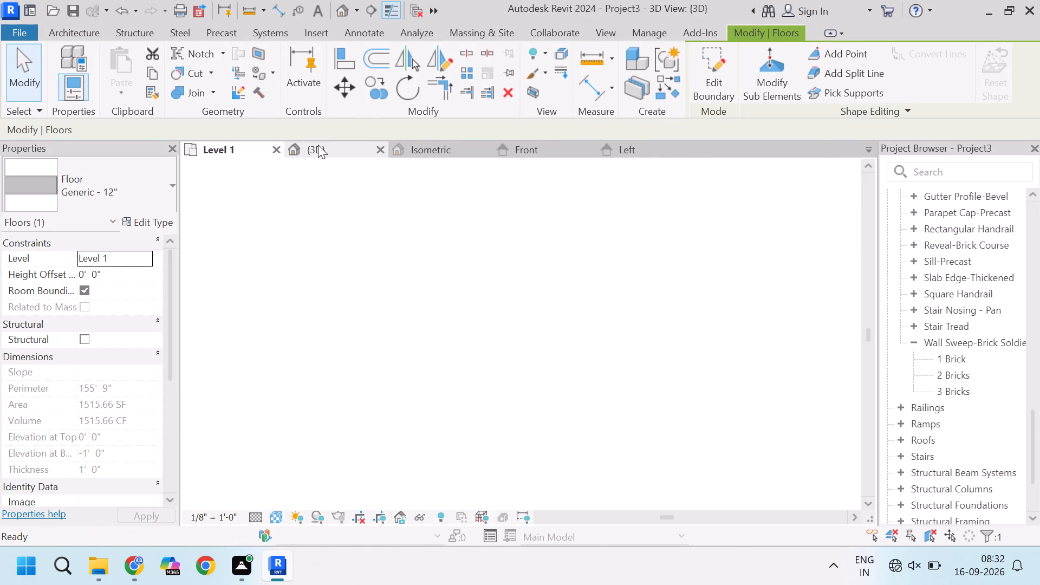
left_click(757, 437)
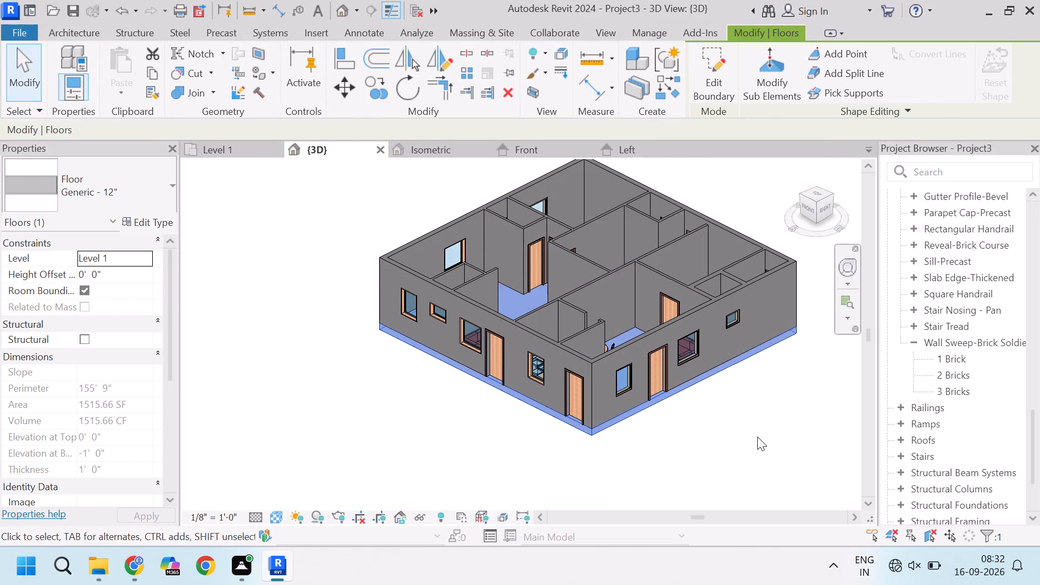
scroll(733, 214, "up", 5)
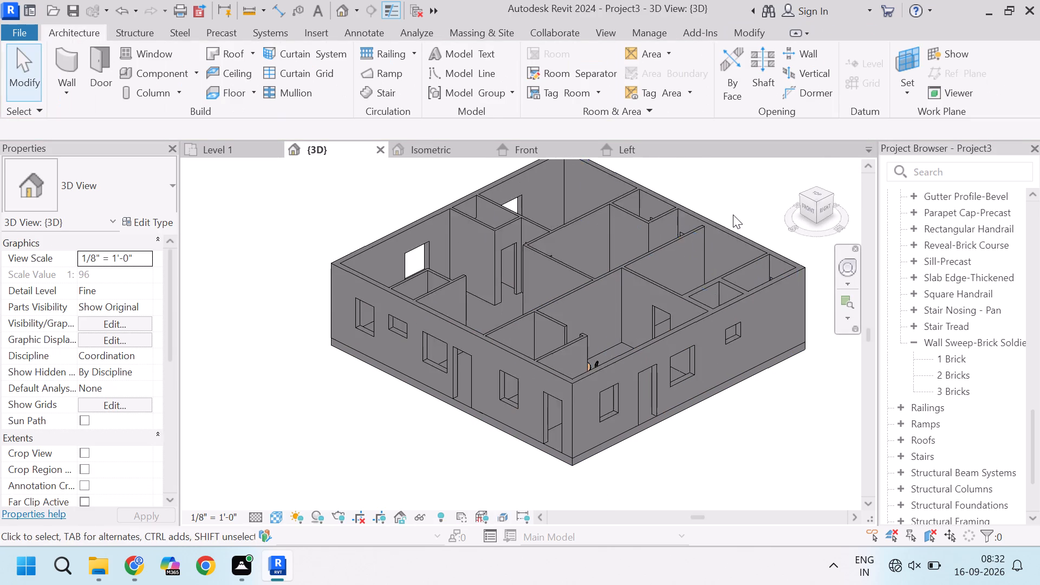
scroll(733, 214, "up", 2)
scroll(733, 214, "down", 5)
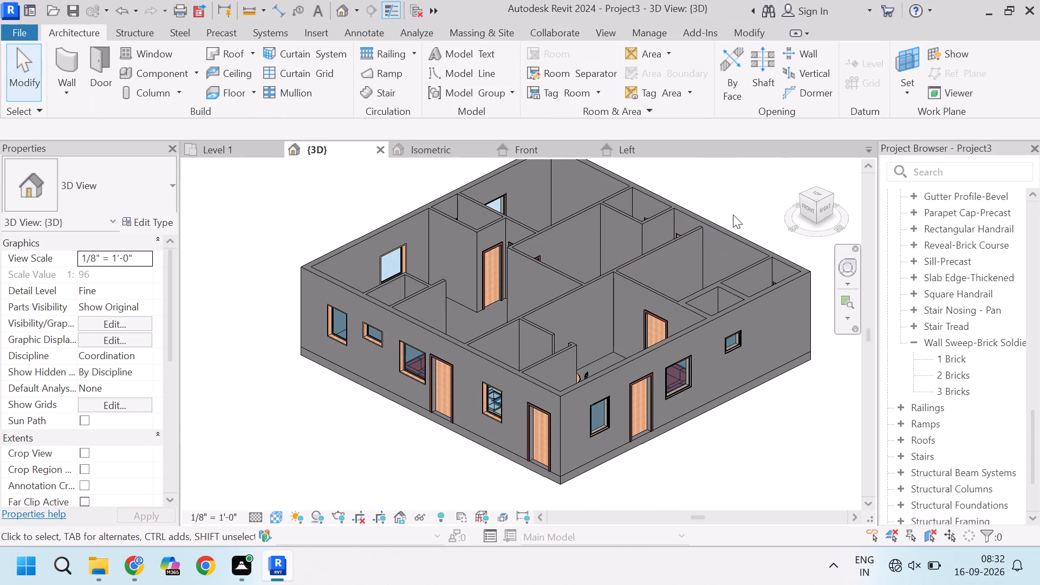
scroll(733, 214, "down", 2)
scroll(733, 214, "up", 1)
scroll(733, 214, "down", 1)
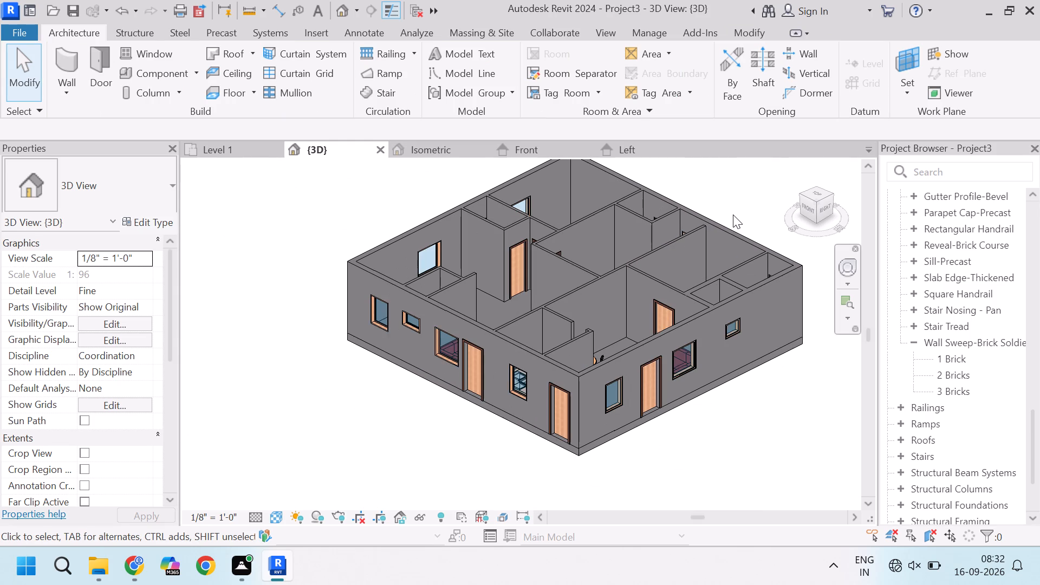
scroll(733, 214, "down", 2)
scroll(733, 214, "up", 1)
scroll(733, 214, "down", 1)
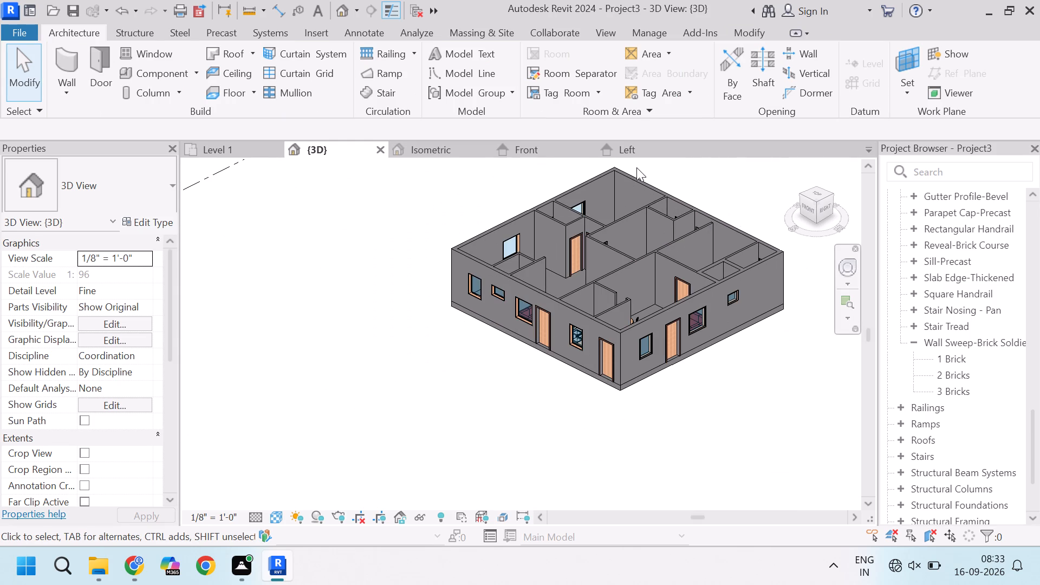
scroll(549, 198, "up", 3)
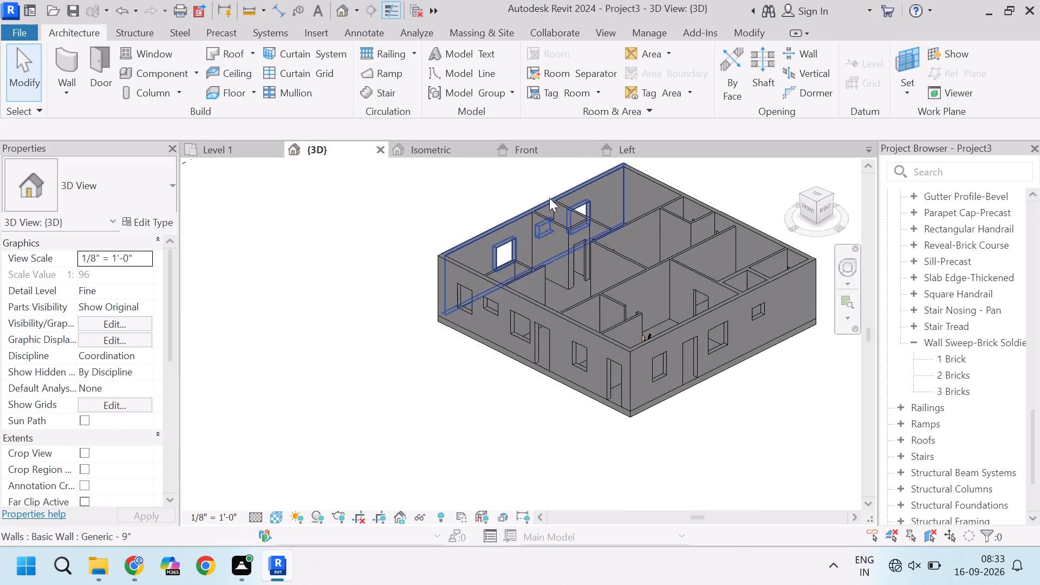
scroll(549, 198, "up", 1)
scroll(549, 198, "down", 6)
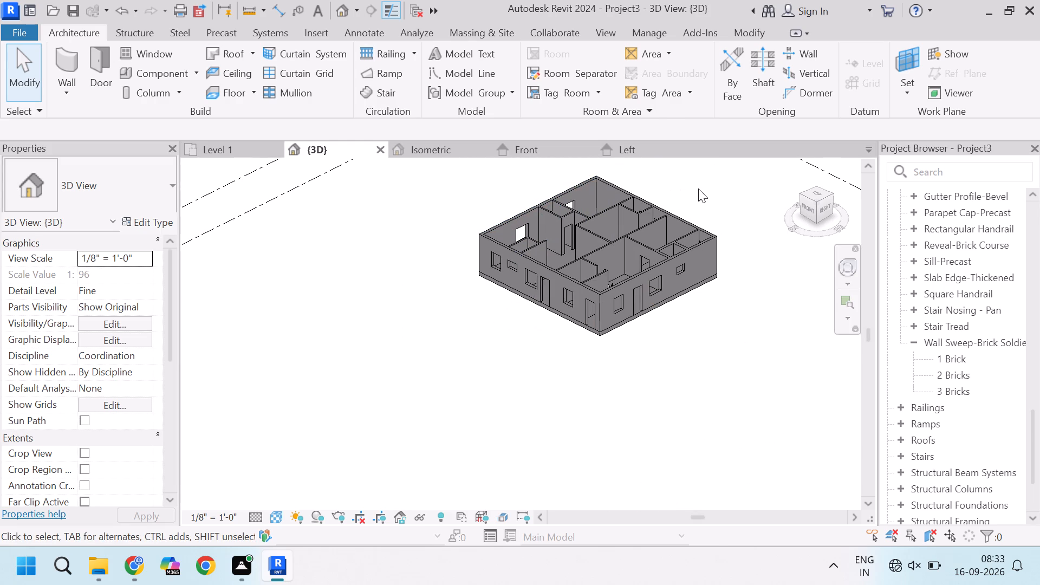
scroll(698, 187, "up", 9)
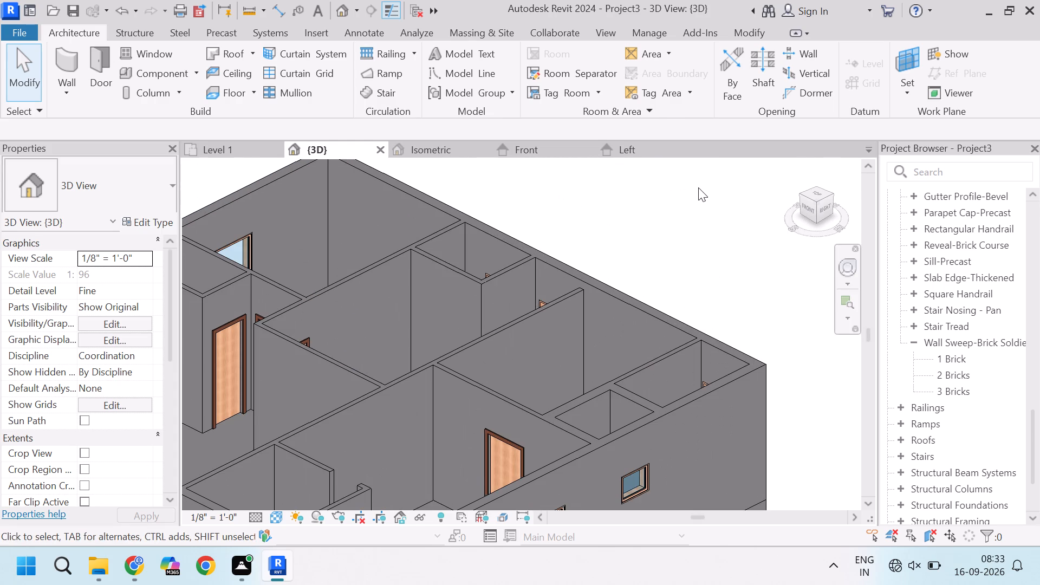
scroll(698, 187, "down", 2)
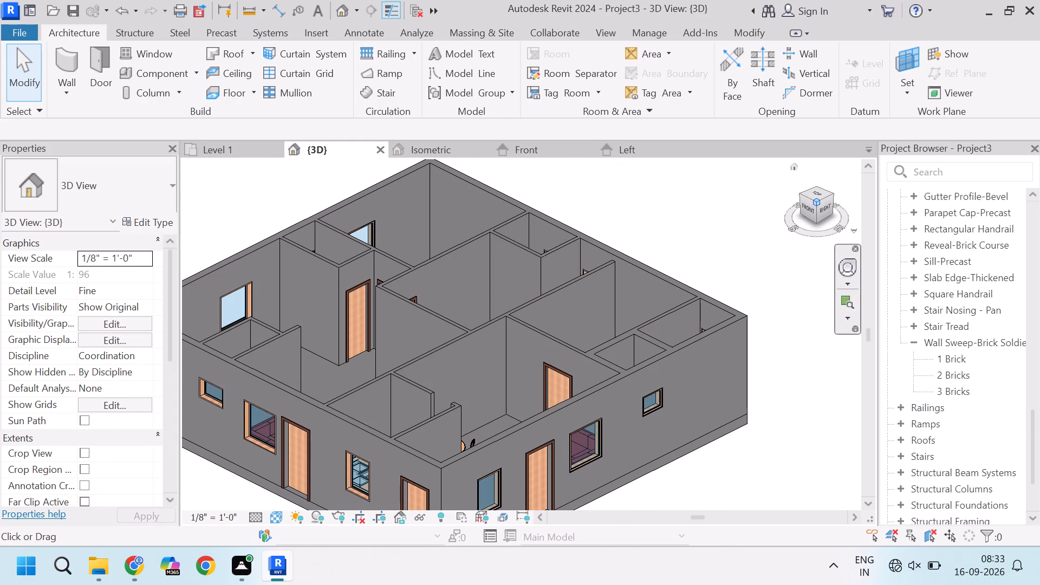
left_click(814, 201)
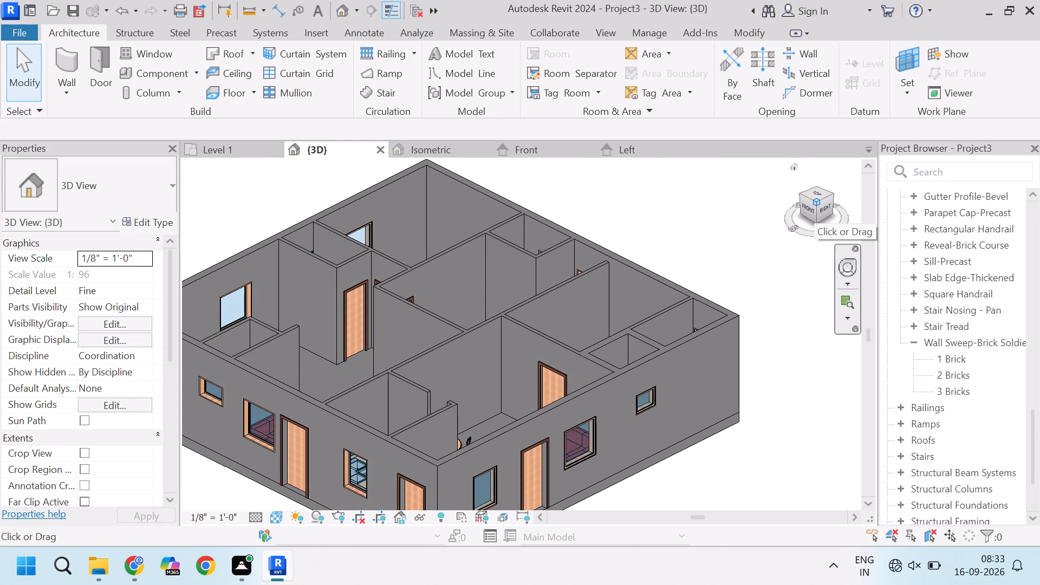
scroll(645, 306, "down", 1)
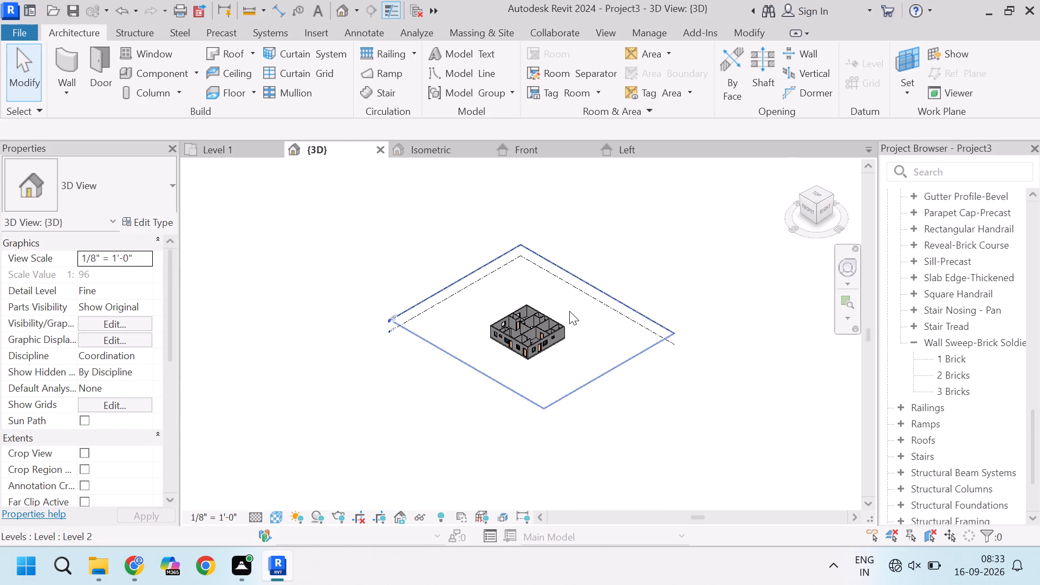
scroll(537, 309, "up", 8)
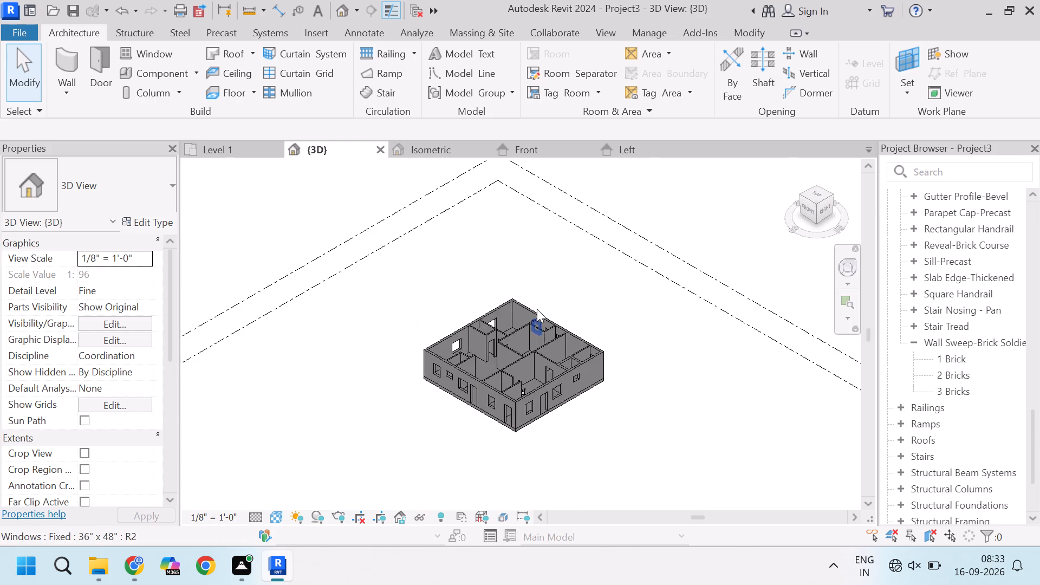
scroll(537, 309, "up", 3)
scroll(537, 309, "down", 3)
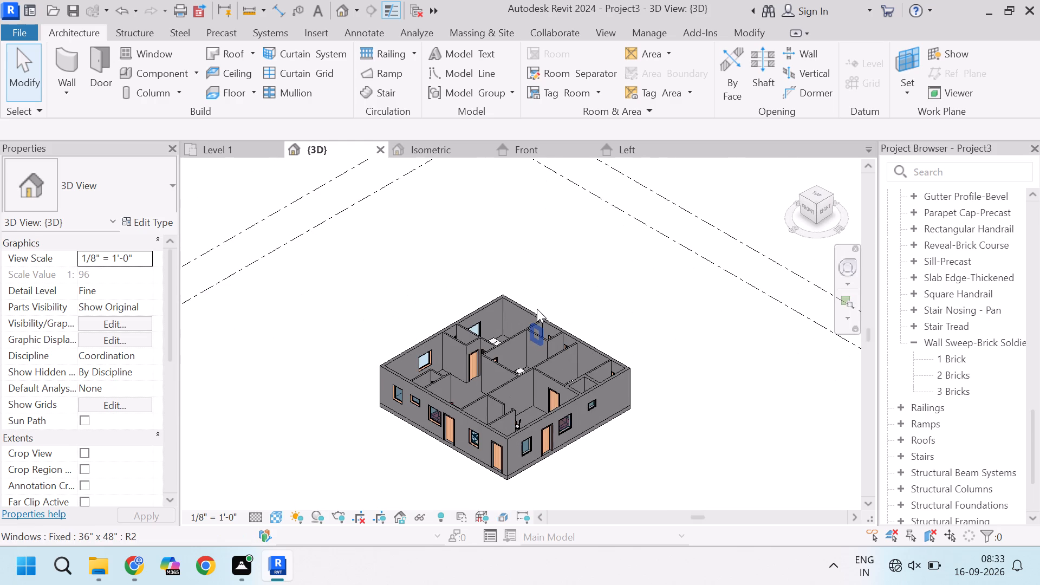
Set up a Microsoft Print to PDF print of the 3D view's visible portion, with Project3.pdf in the Downloads folder as output.
scroll(504, 477, "up", 2)
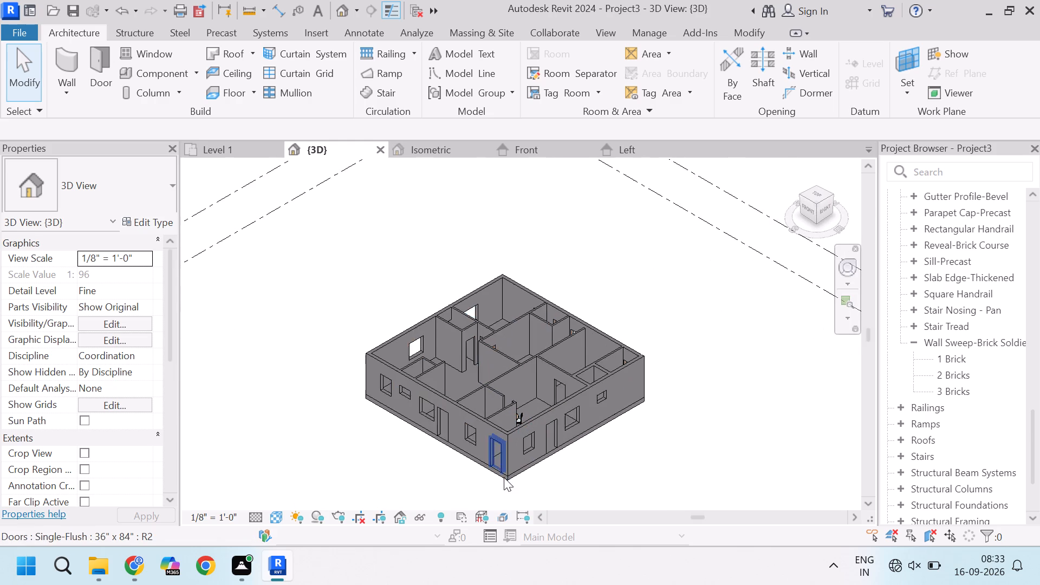
scroll(504, 477, "up", 2)
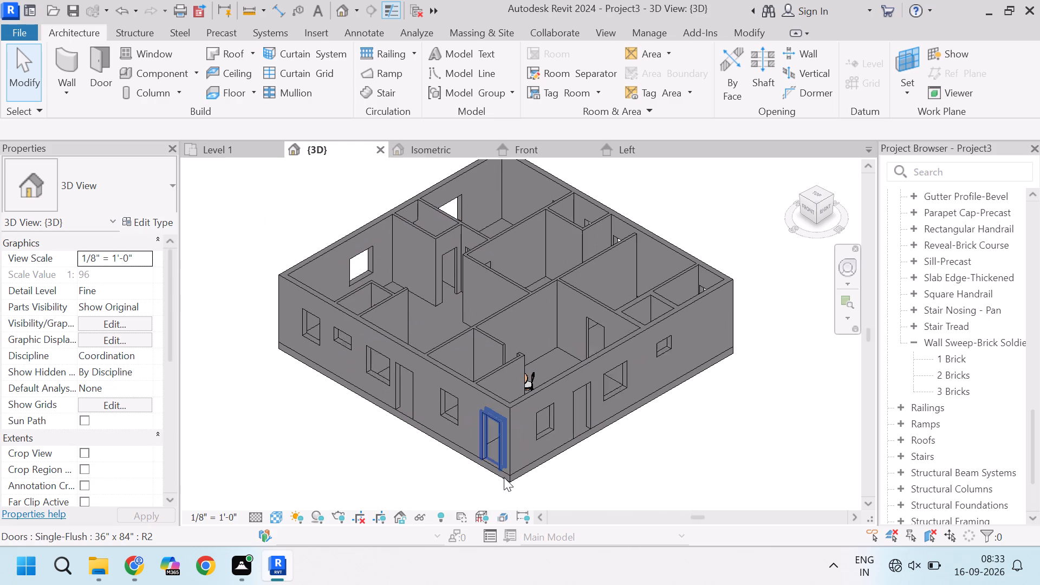
scroll(522, 460, "down", 1)
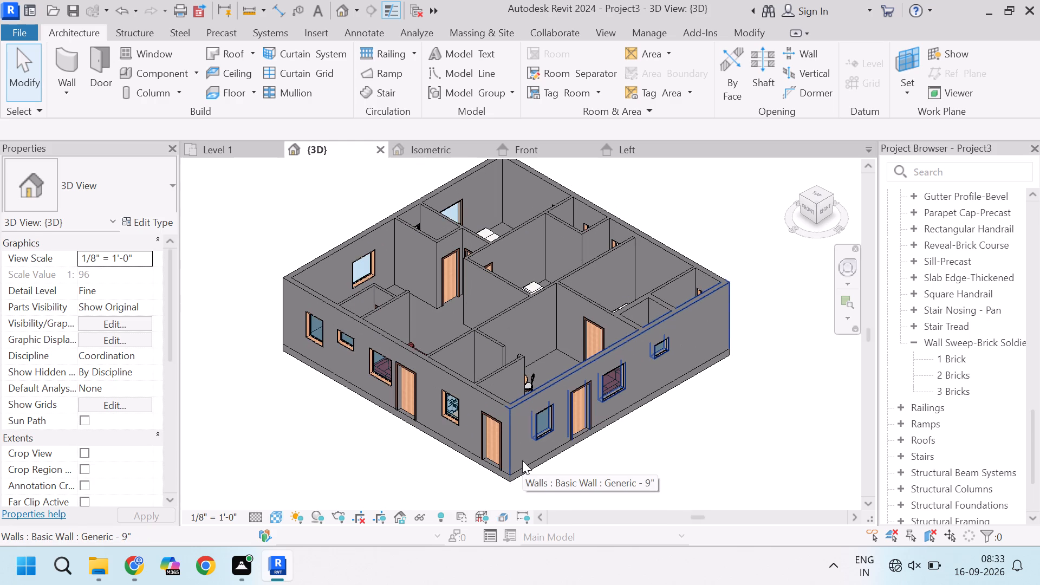
scroll(522, 460, "down", 1)
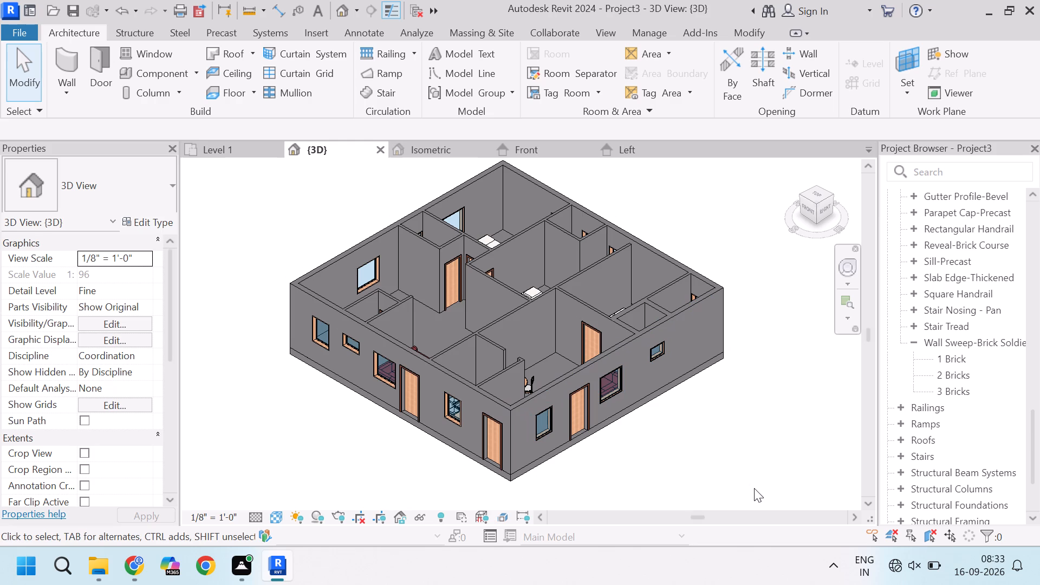
key("ctrl+p")
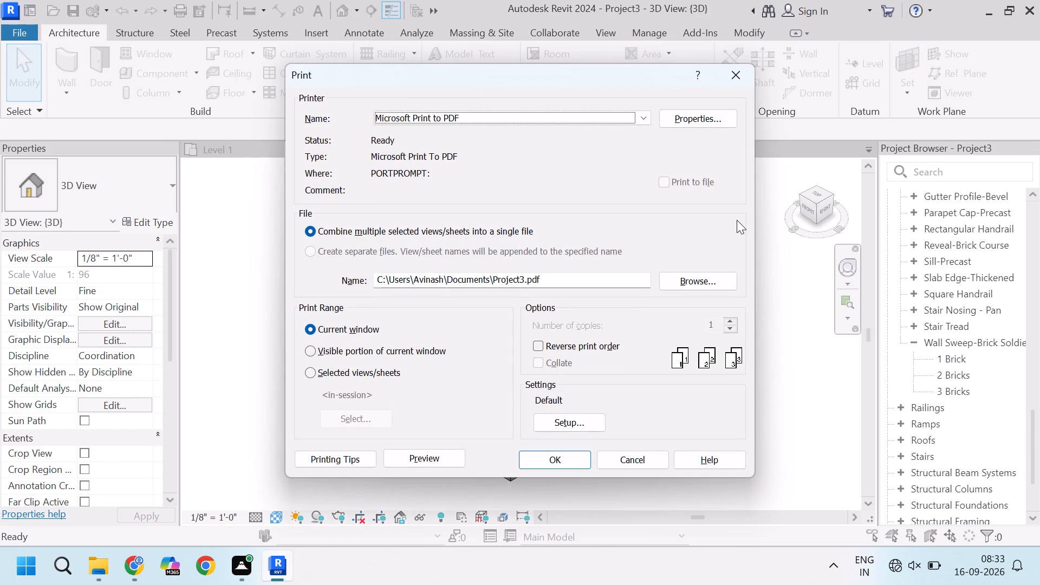
left_click(389, 349)
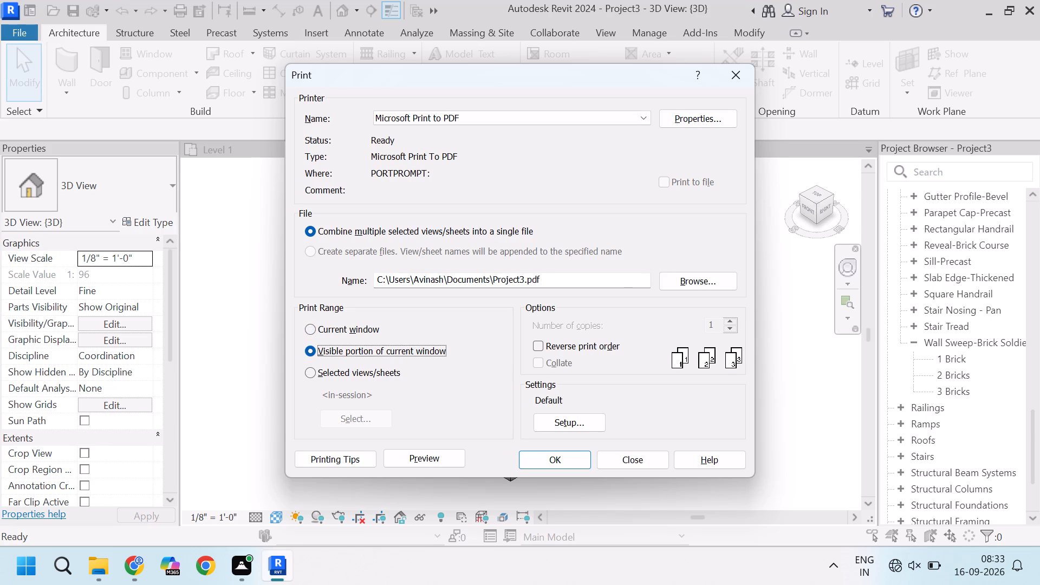
left_click(700, 277)
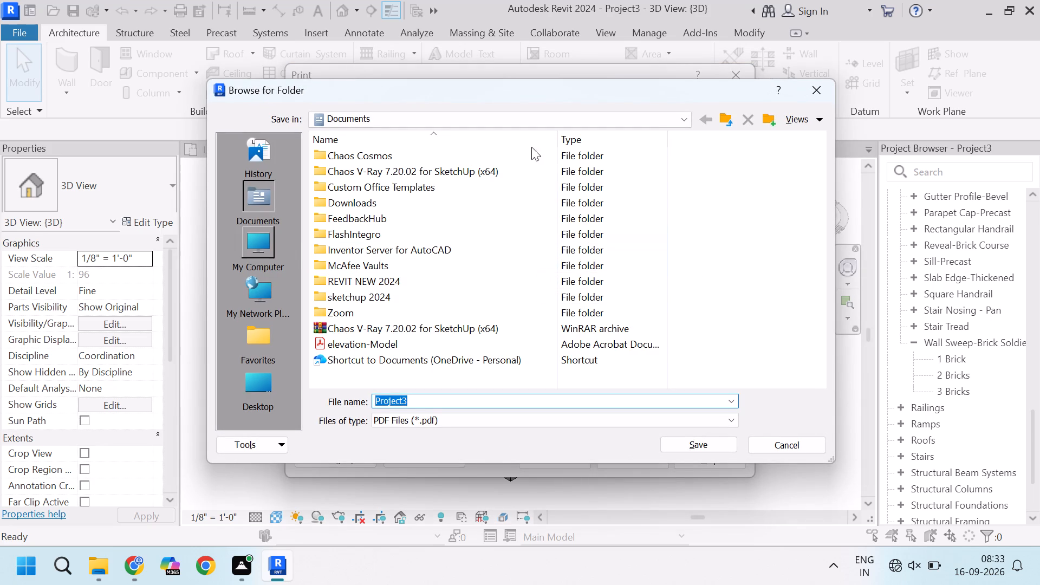
left_click(686, 118)
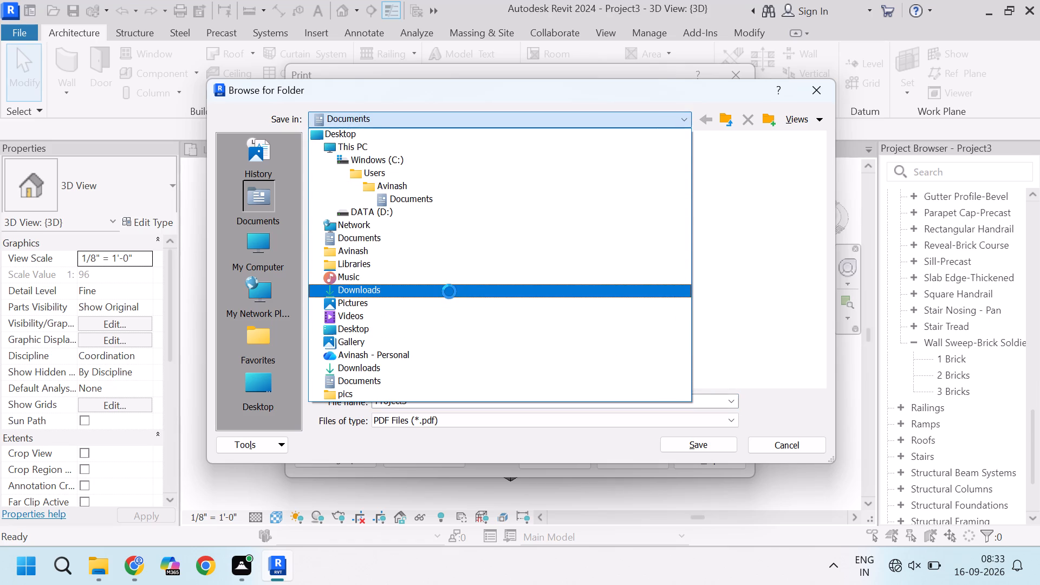
left_click(449, 291)
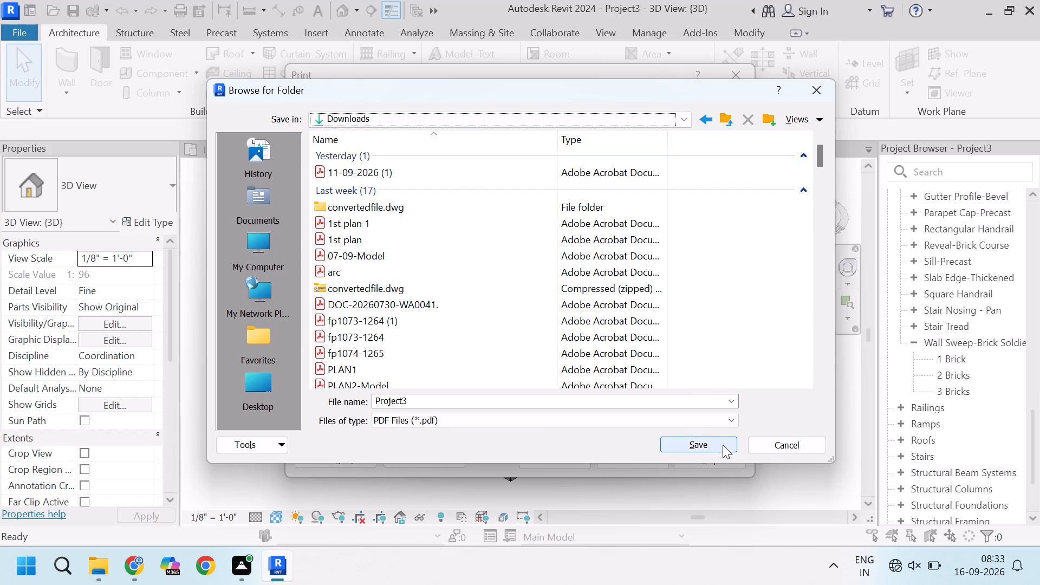
left_click(723, 445)
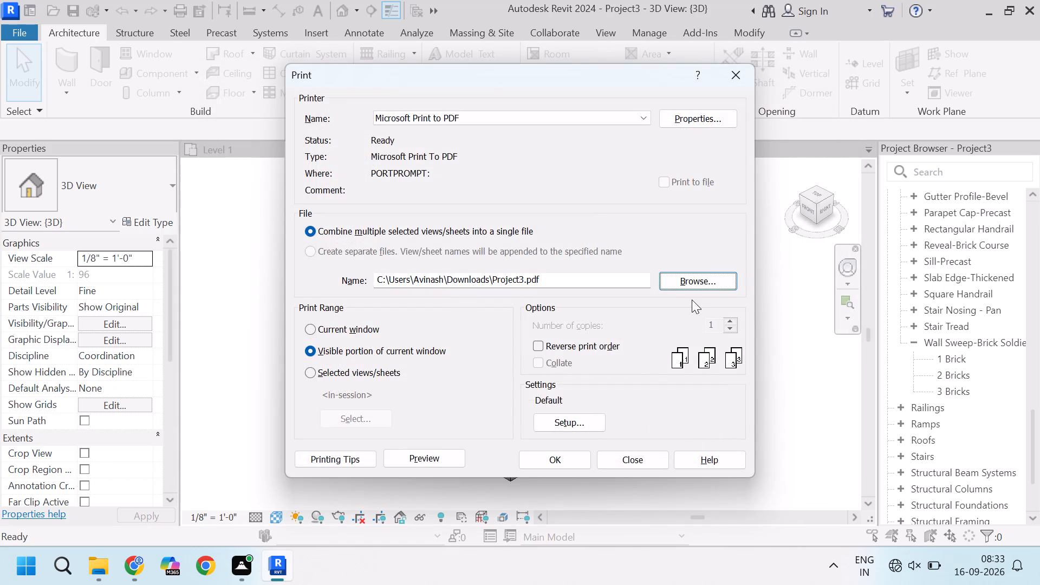
Preview the print page of the 3D building view.
left_click(447, 458)
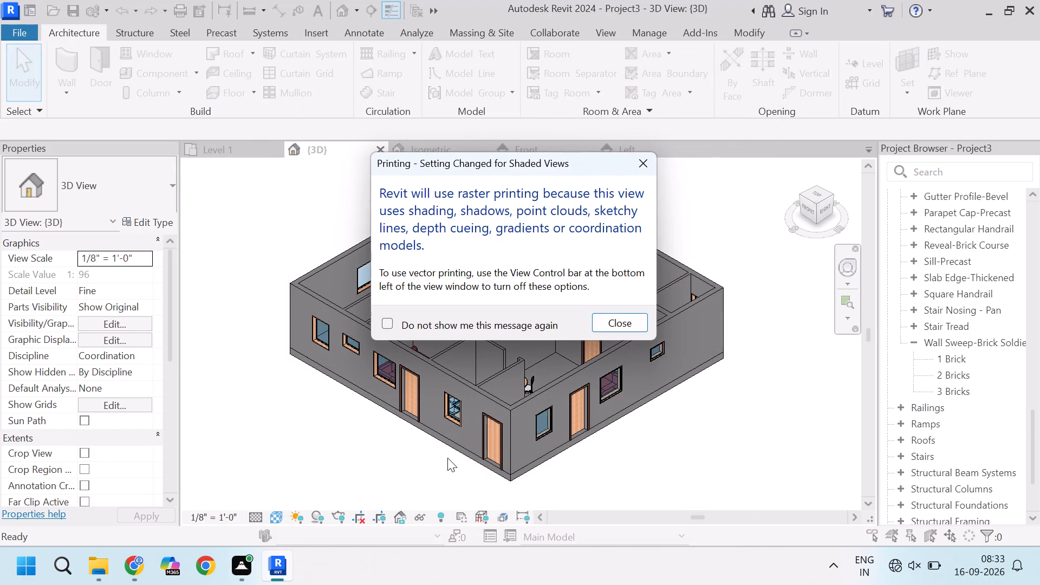
left_click(634, 328)
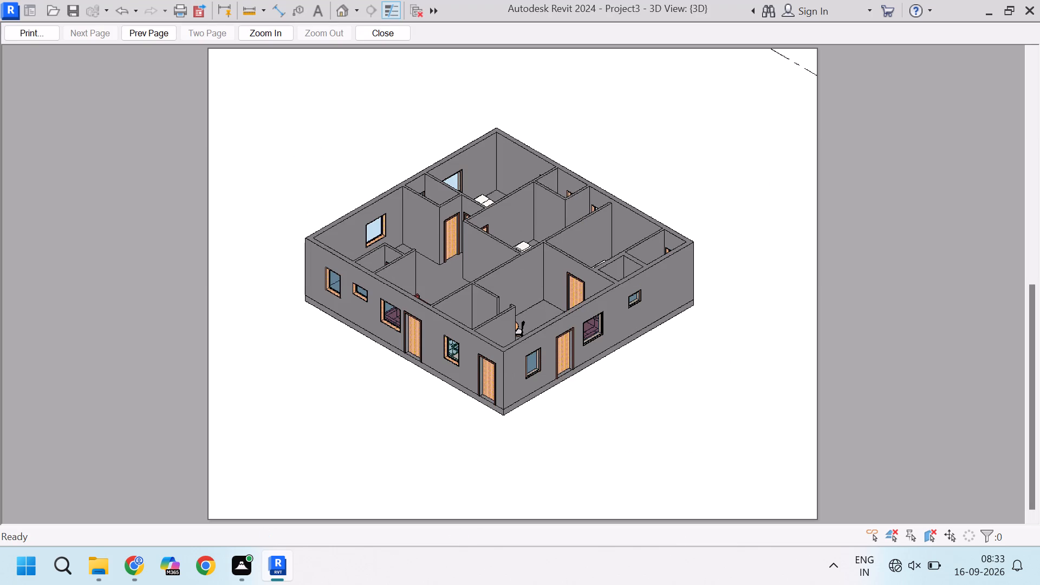
left_click(391, 32)
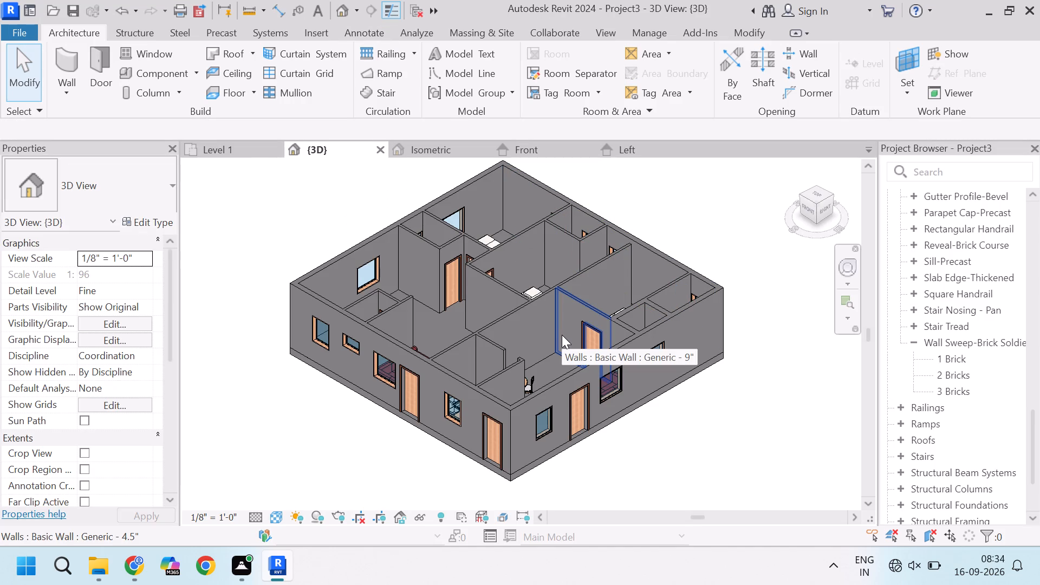
Print the visible 3D view to a PDF named PROJECT3 in the Downloads folder, and close the PDF once it opens.
key("ctrl+p")
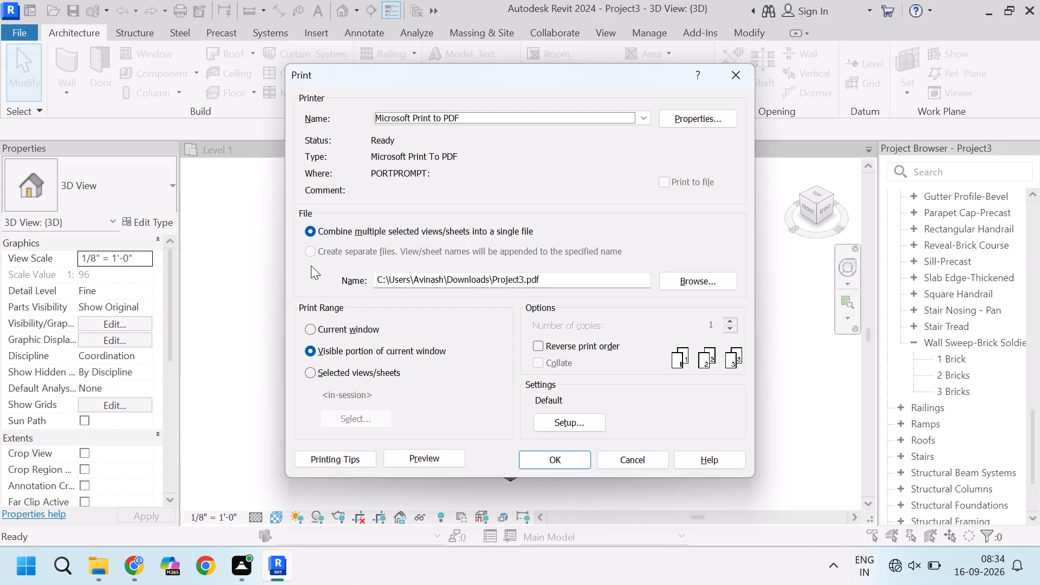
left_click(570, 463)
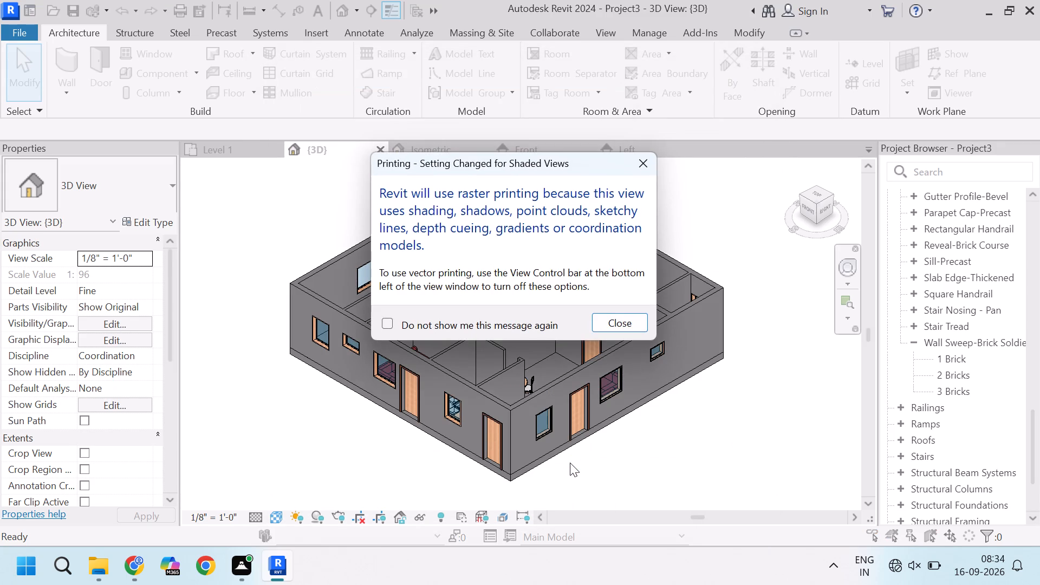
left_click(636, 321)
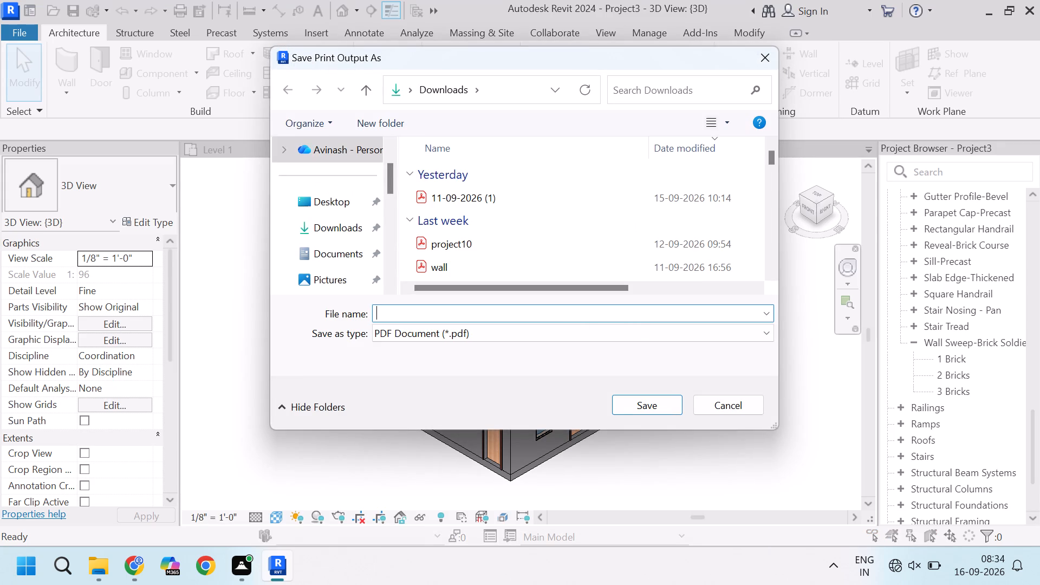
key("p")
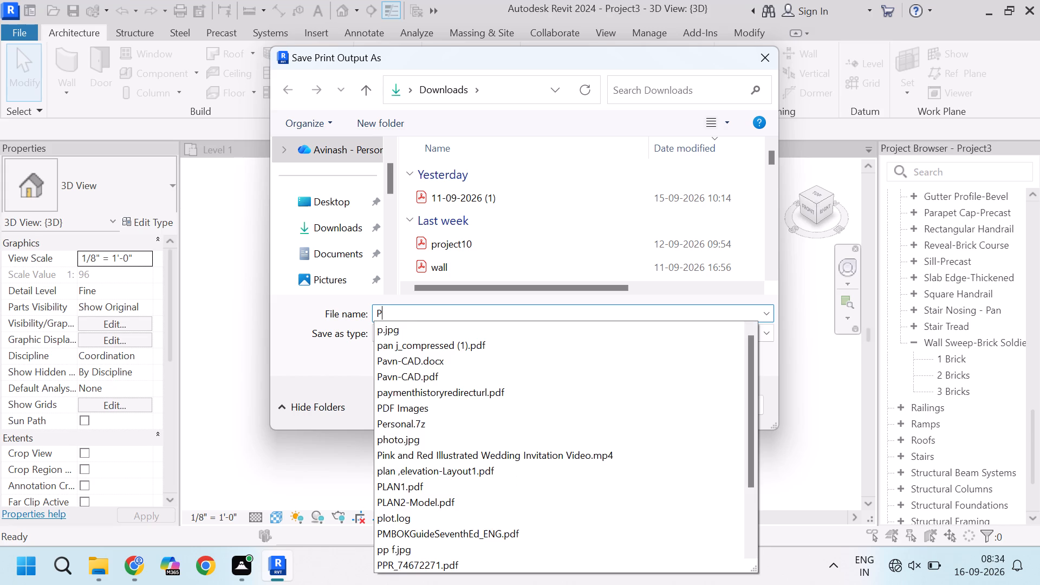
type("RO")
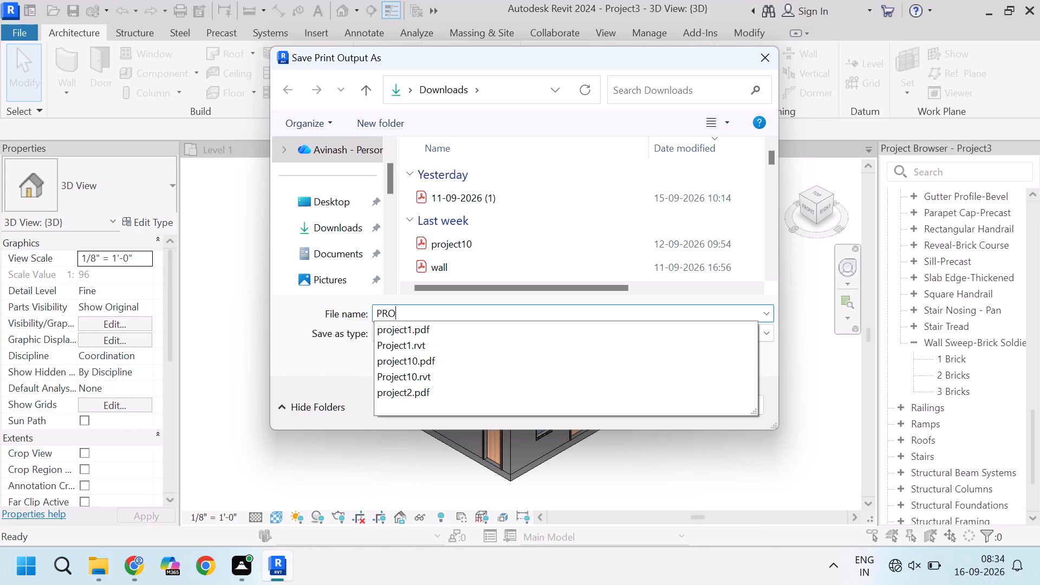
type("JECT3")
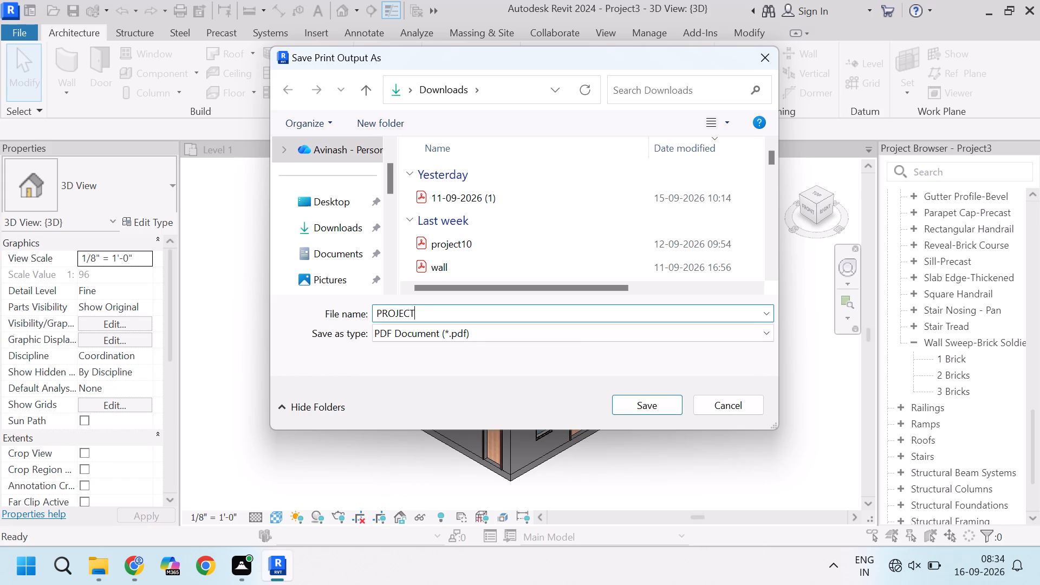
left_click(655, 401)
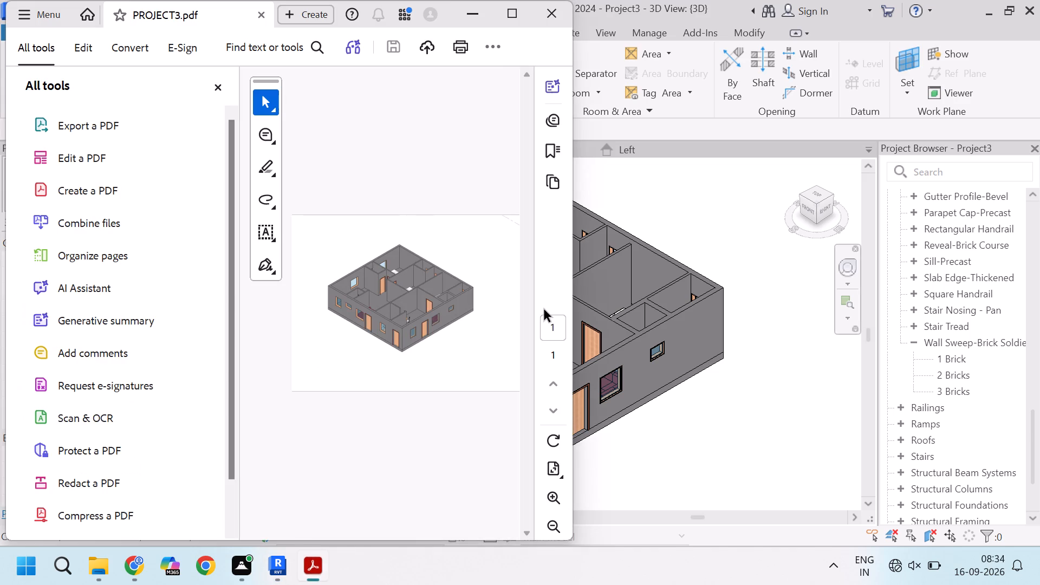
left_click(561, 19)
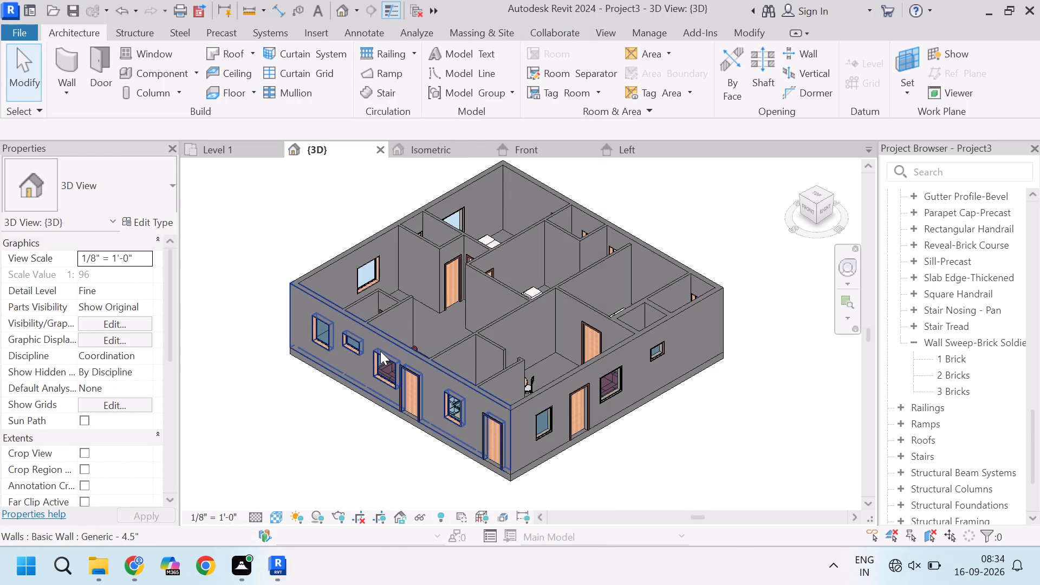
Save the Revit project.
key("ctrl+s")
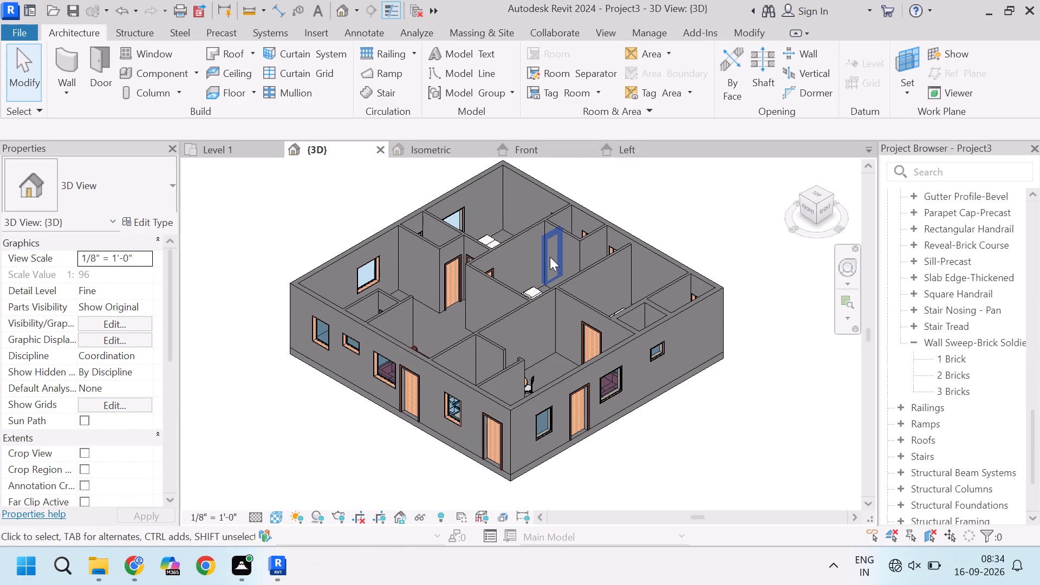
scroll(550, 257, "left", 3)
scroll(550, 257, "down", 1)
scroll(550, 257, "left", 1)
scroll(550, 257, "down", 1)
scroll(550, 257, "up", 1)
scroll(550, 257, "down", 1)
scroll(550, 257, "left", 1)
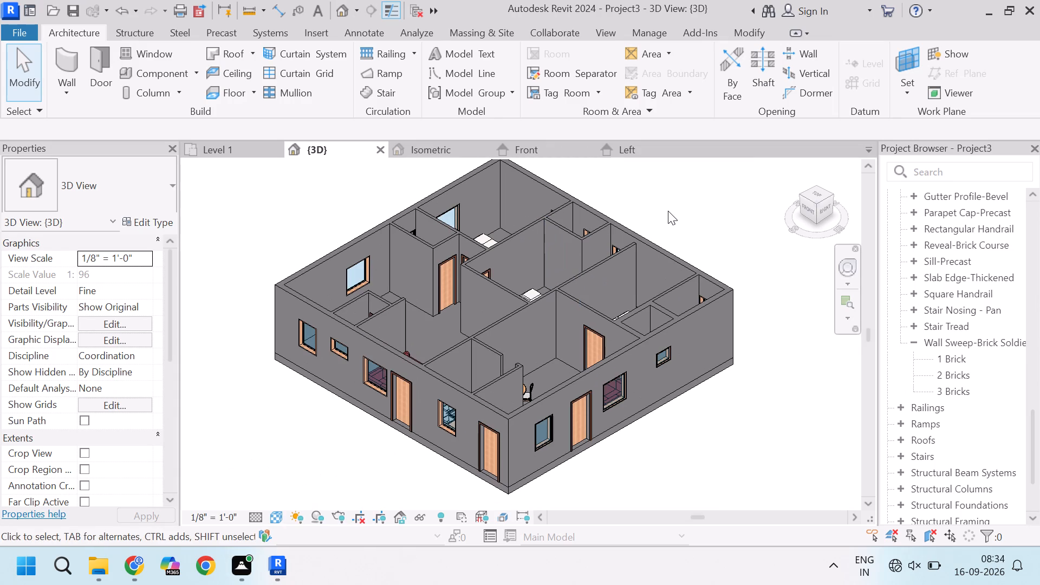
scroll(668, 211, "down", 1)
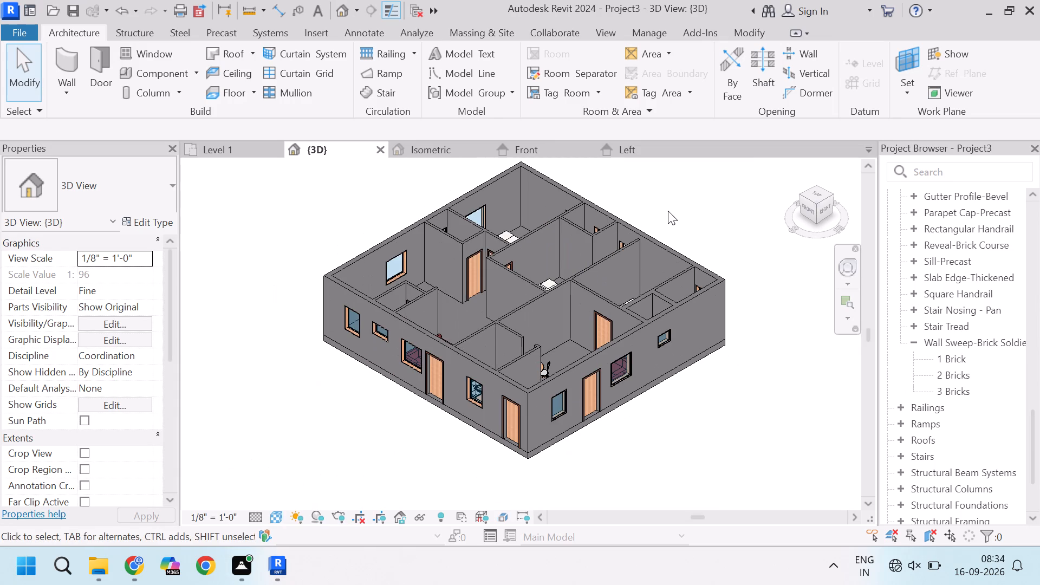
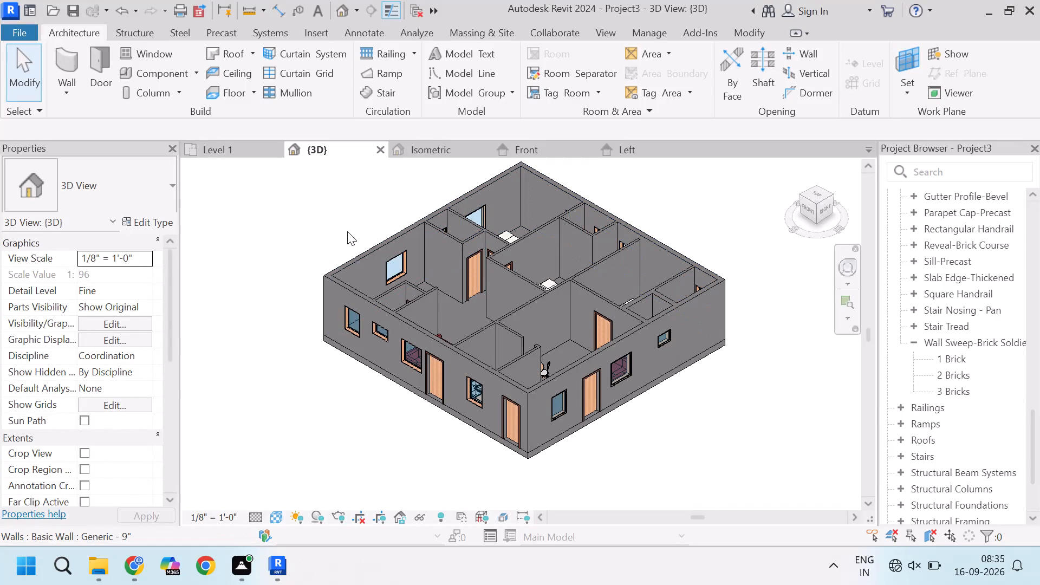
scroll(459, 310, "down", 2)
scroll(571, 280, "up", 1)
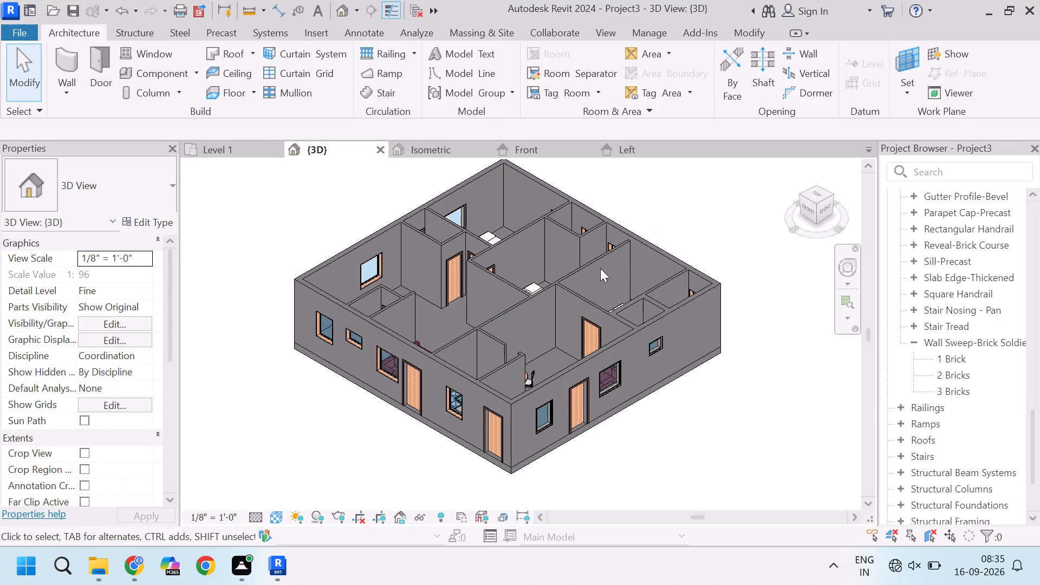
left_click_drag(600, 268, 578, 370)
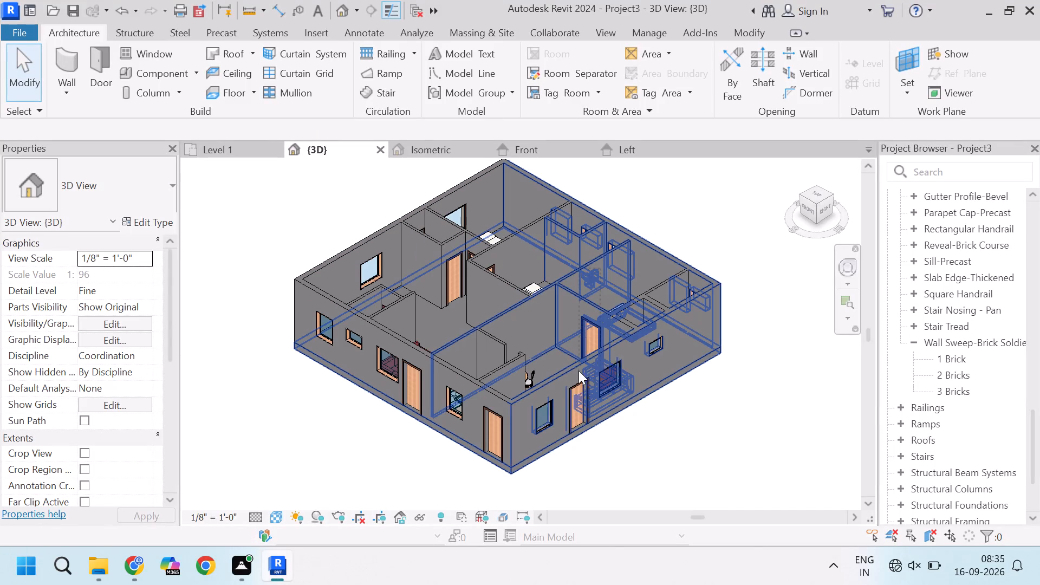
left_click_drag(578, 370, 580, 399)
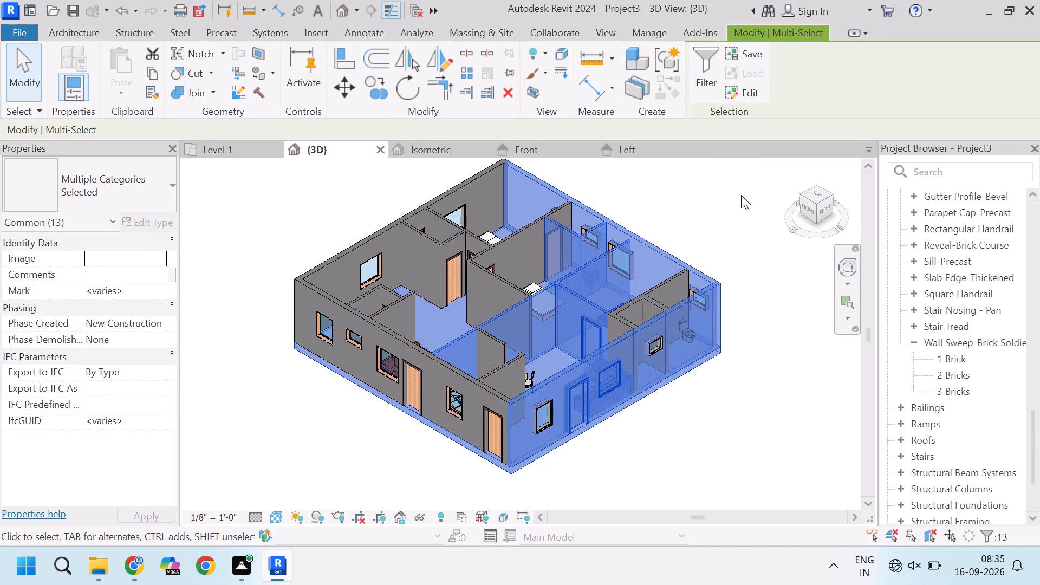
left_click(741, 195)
Turn the 3D view of the building to the straight-on Left orientation.
left_click(818, 198)
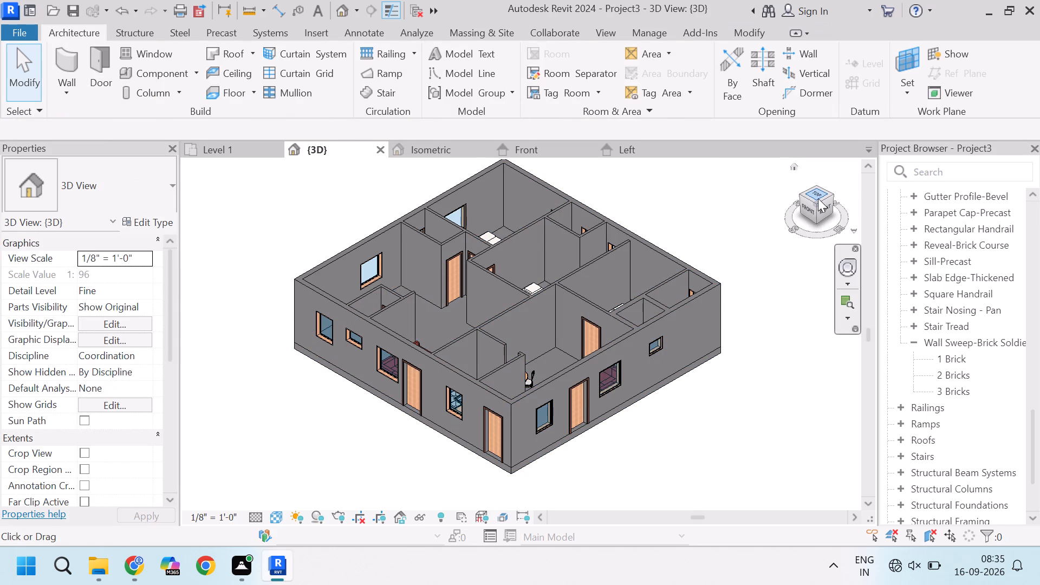
left_click(818, 198)
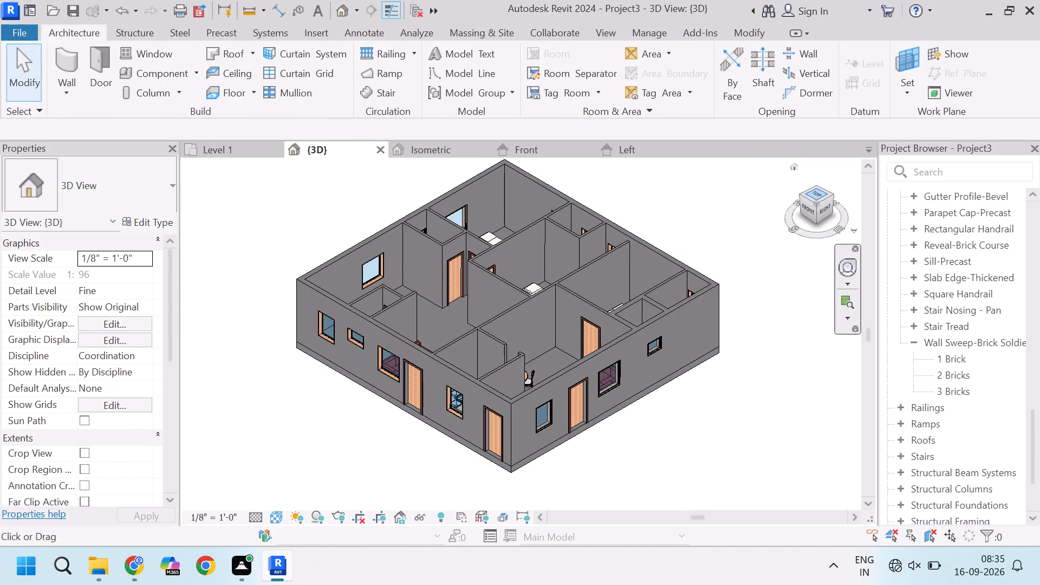
left_click(818, 198)
double_click(818, 198)
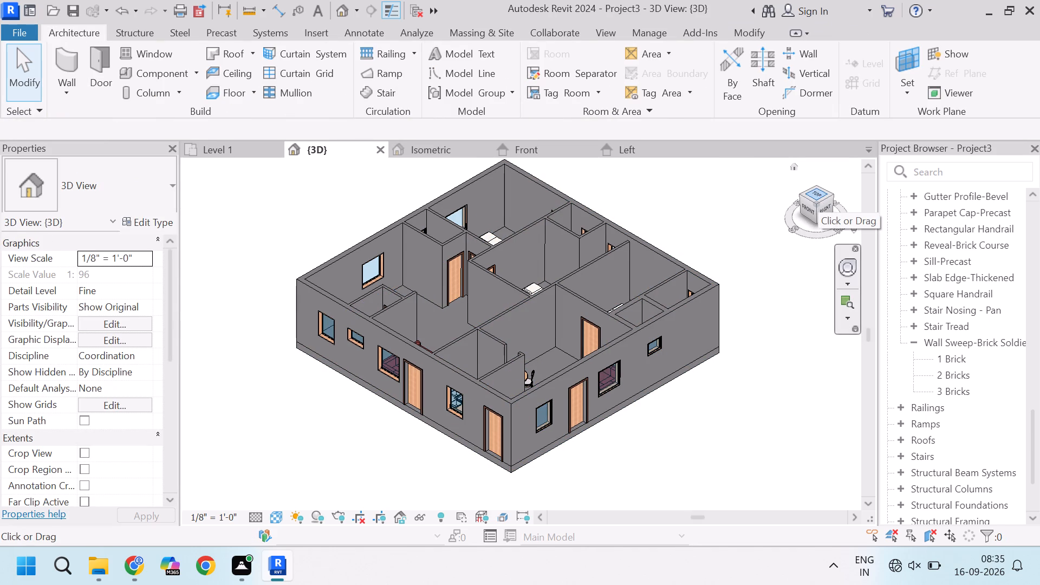
left_click(816, 192)
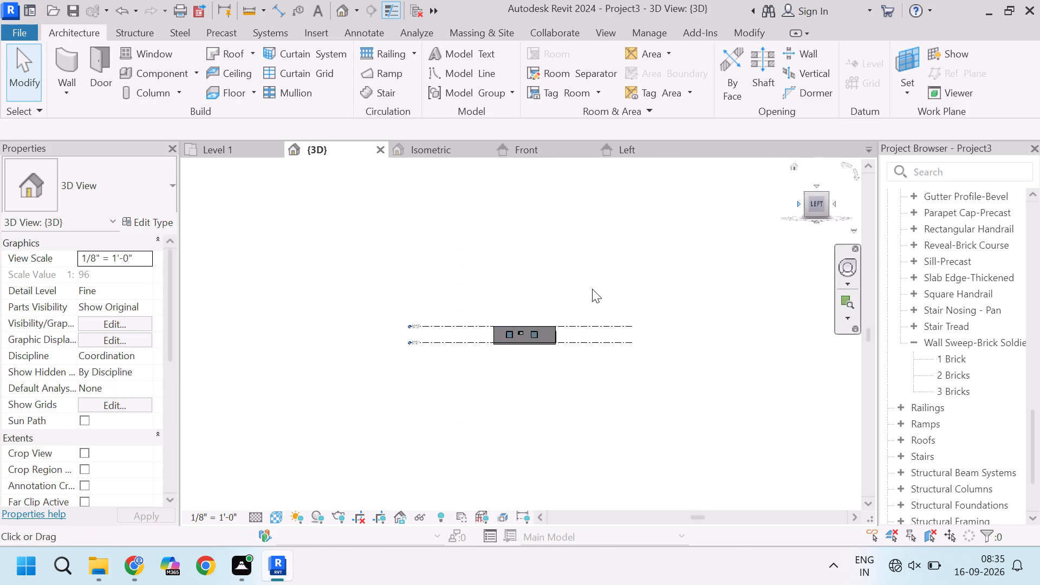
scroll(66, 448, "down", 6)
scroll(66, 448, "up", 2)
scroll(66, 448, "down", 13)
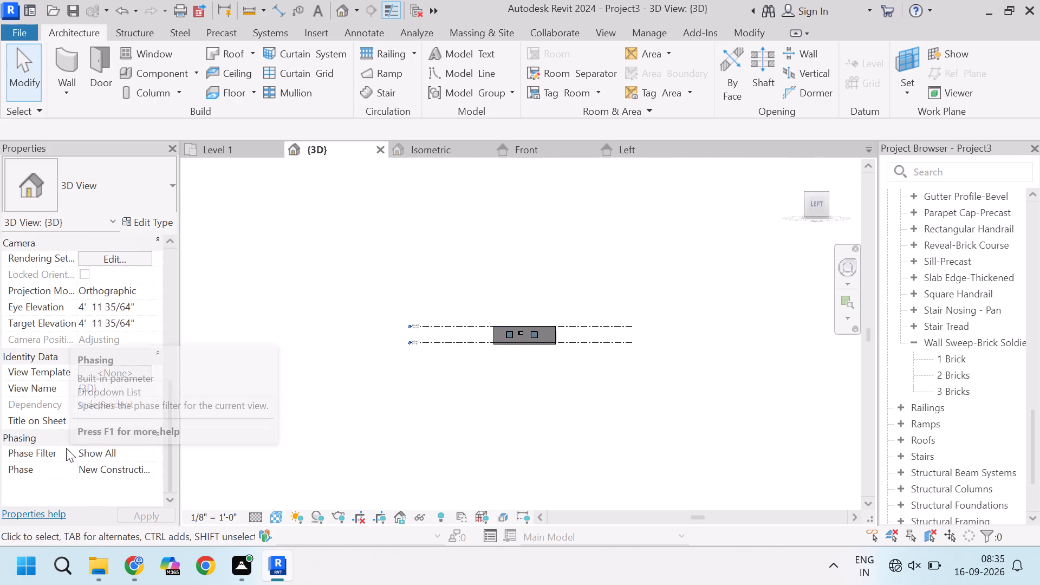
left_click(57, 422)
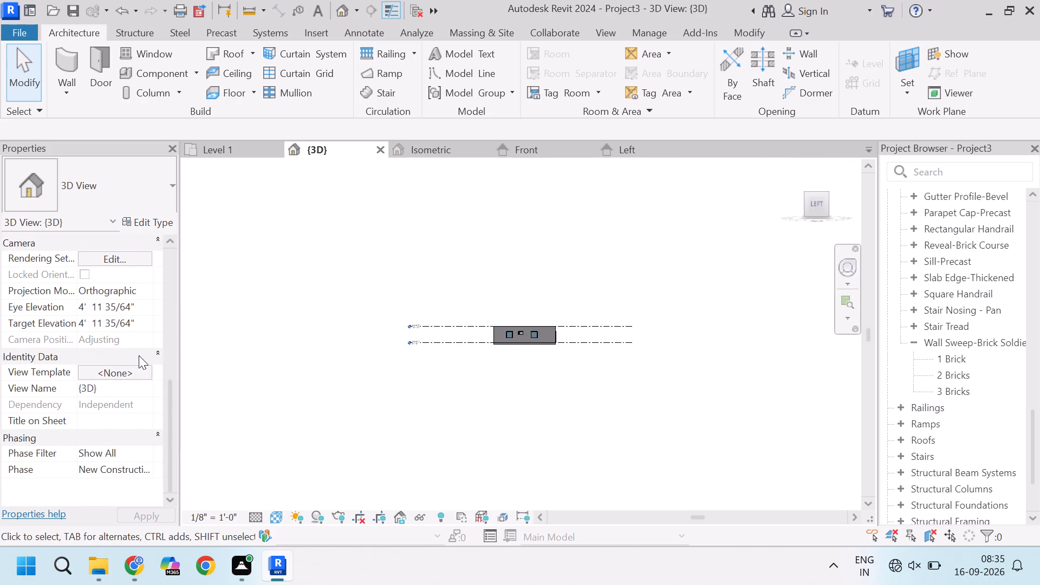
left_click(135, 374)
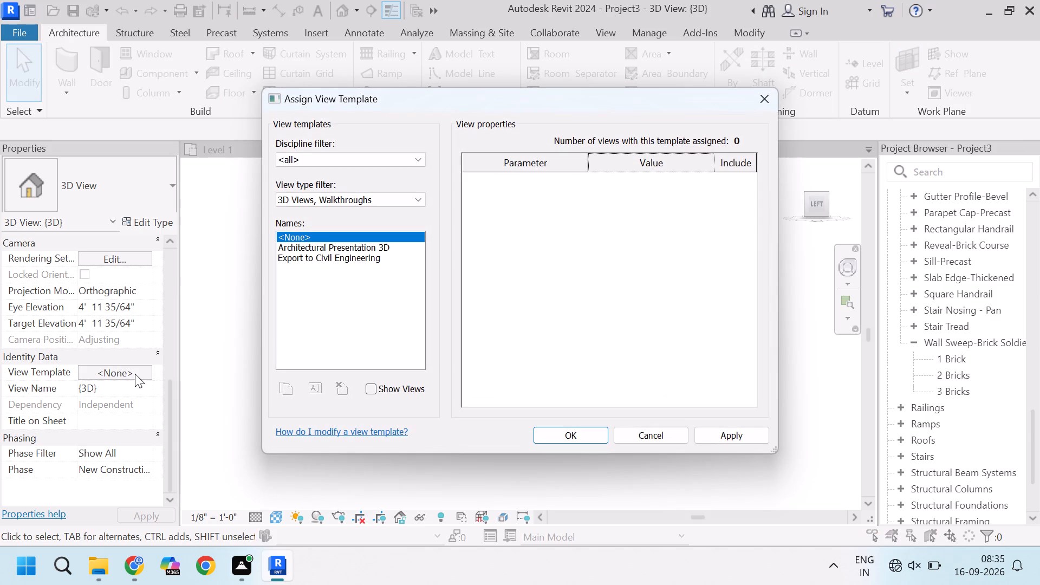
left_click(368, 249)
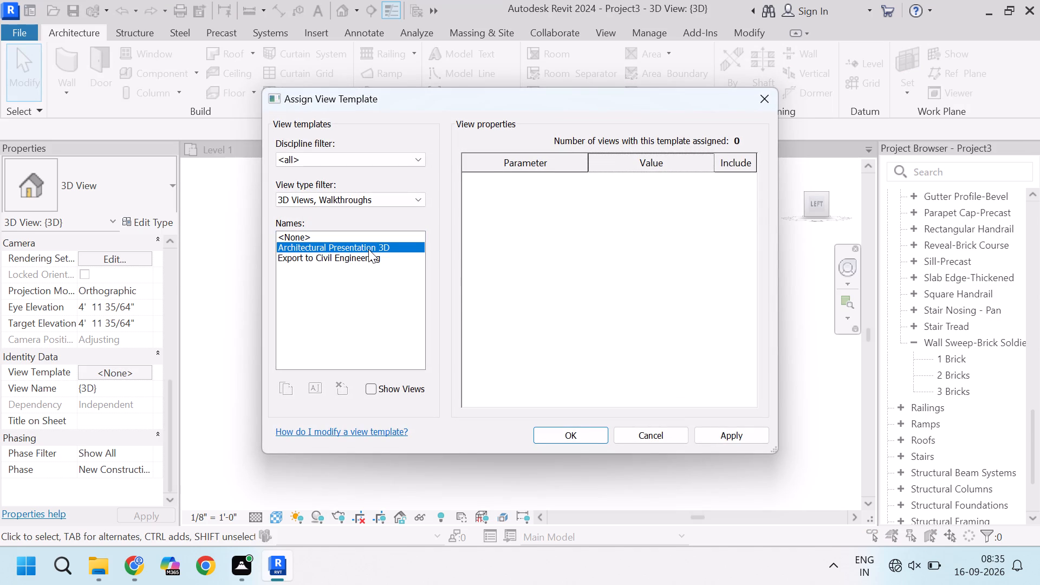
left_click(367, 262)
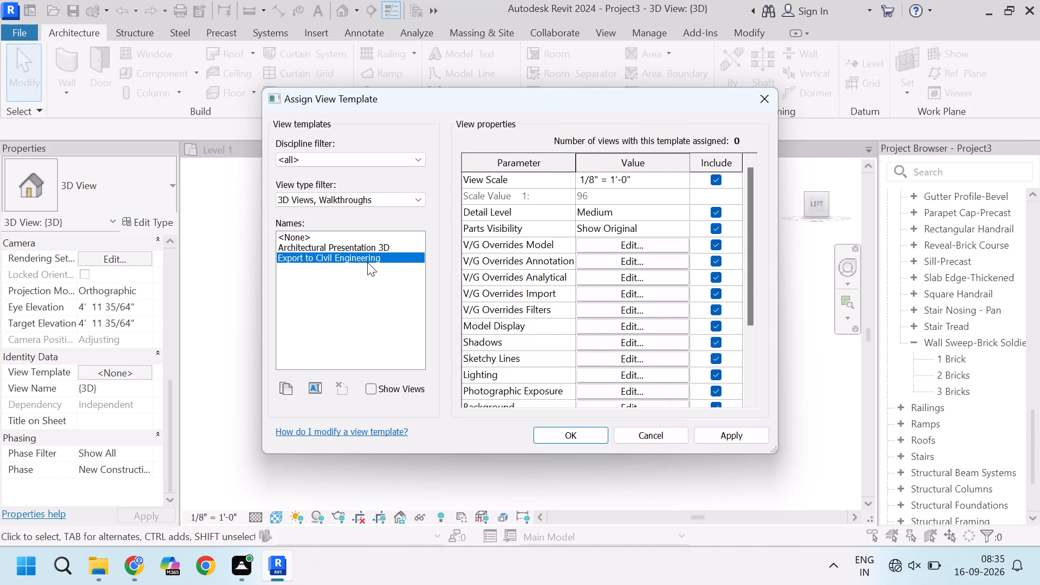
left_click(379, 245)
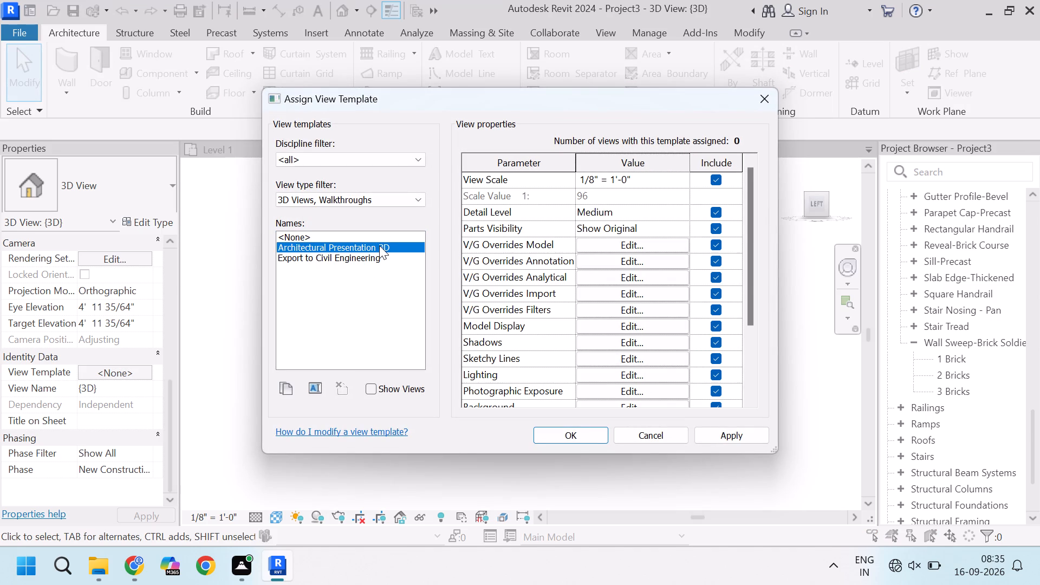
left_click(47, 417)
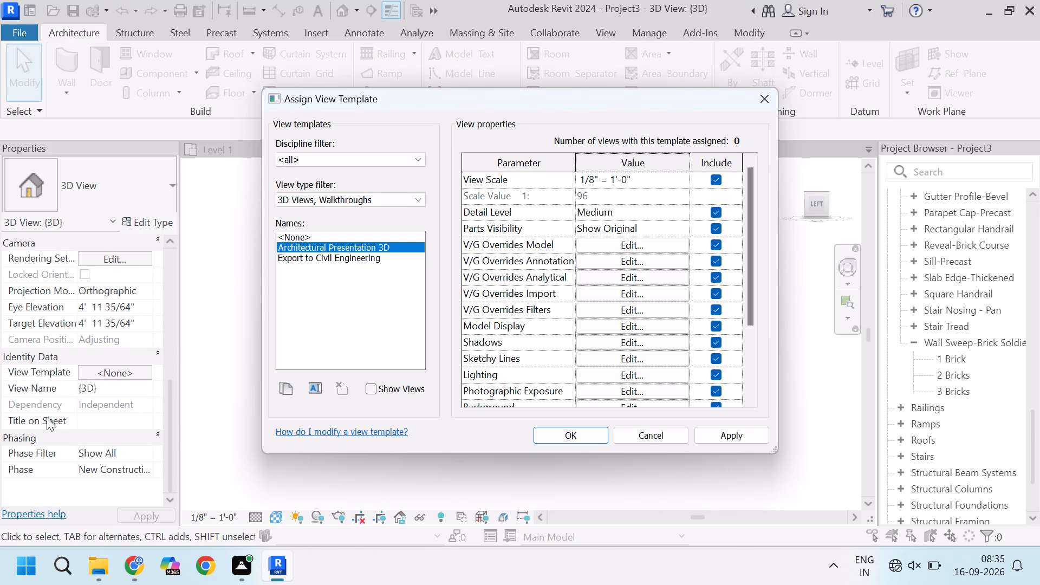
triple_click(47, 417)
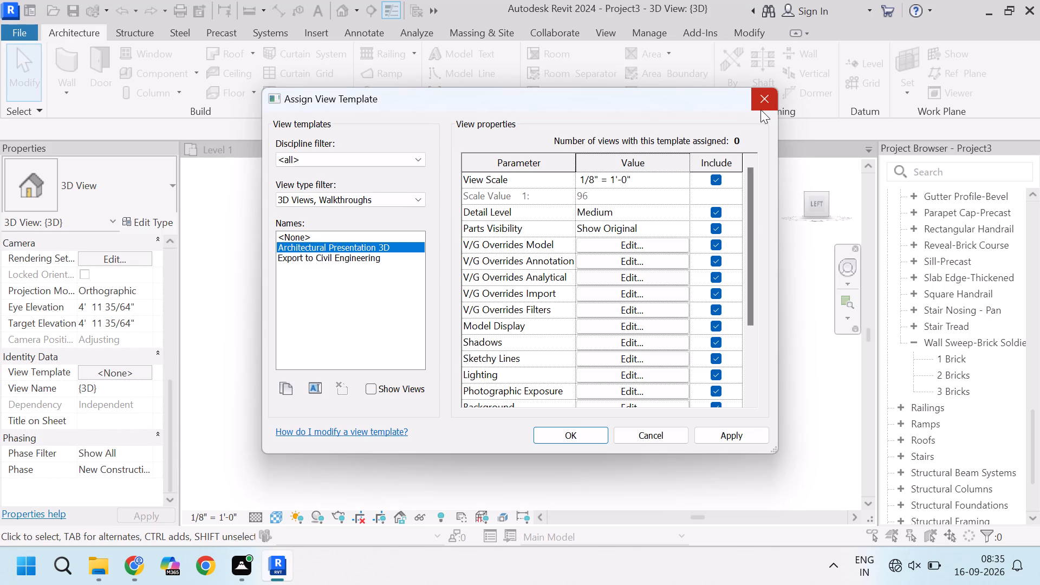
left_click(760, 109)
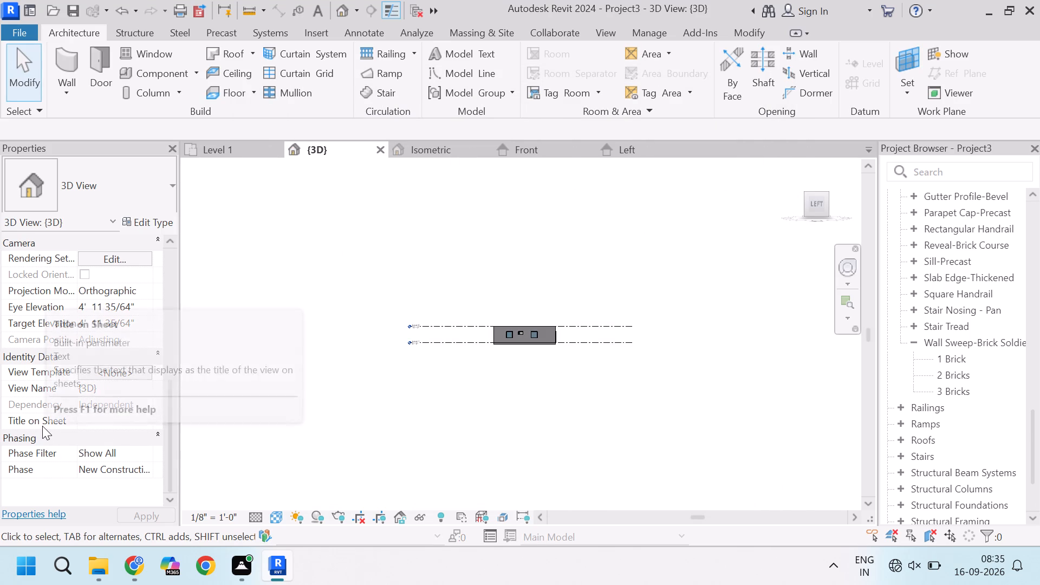
Examine the Title on Sheet property of the 3D view.
double_click(42, 426)
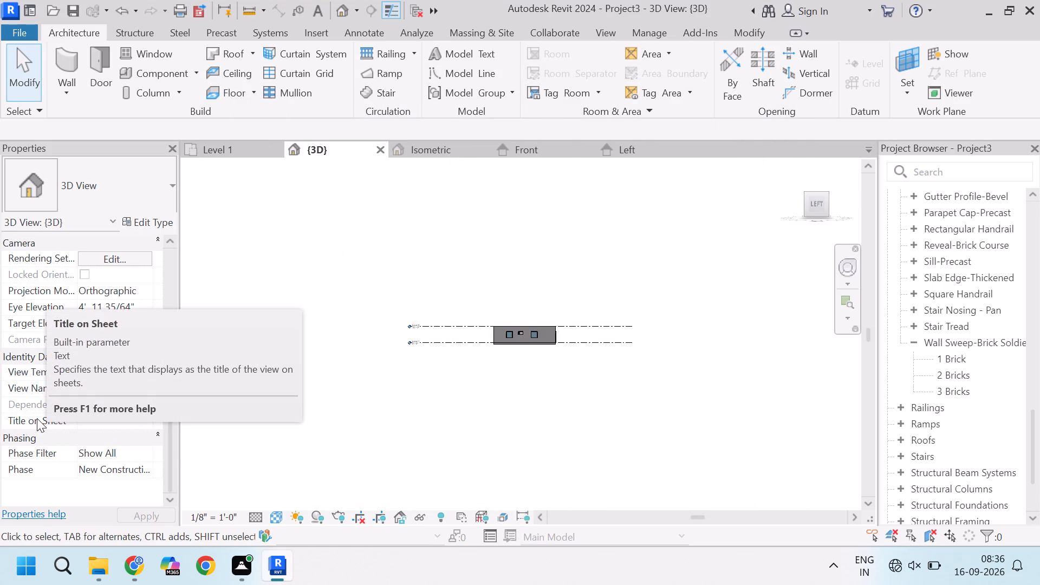
double_click(35, 418)
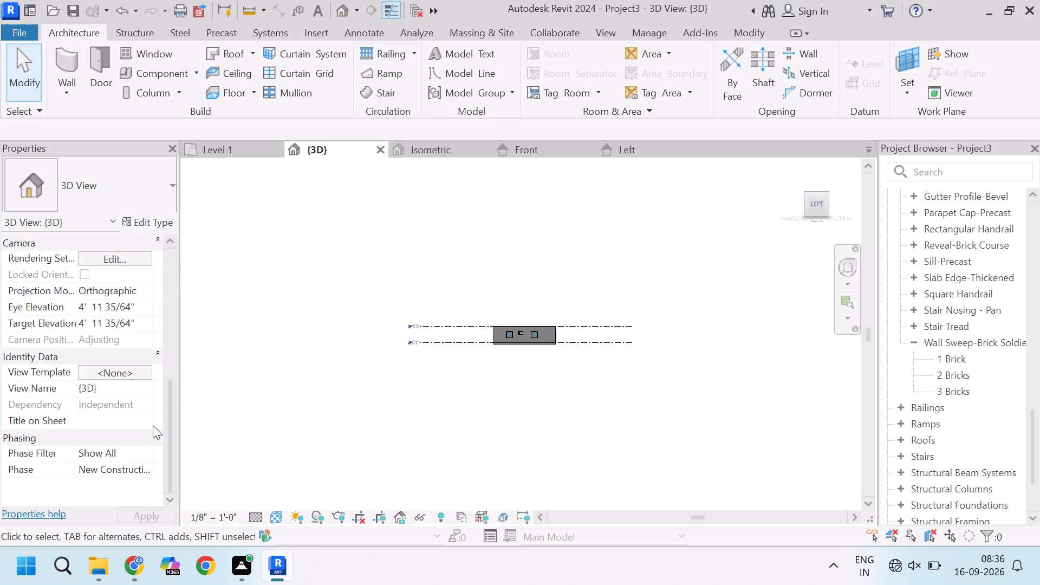
scroll(153, 425, "up", 3)
scroll(60, 462, "down", 4)
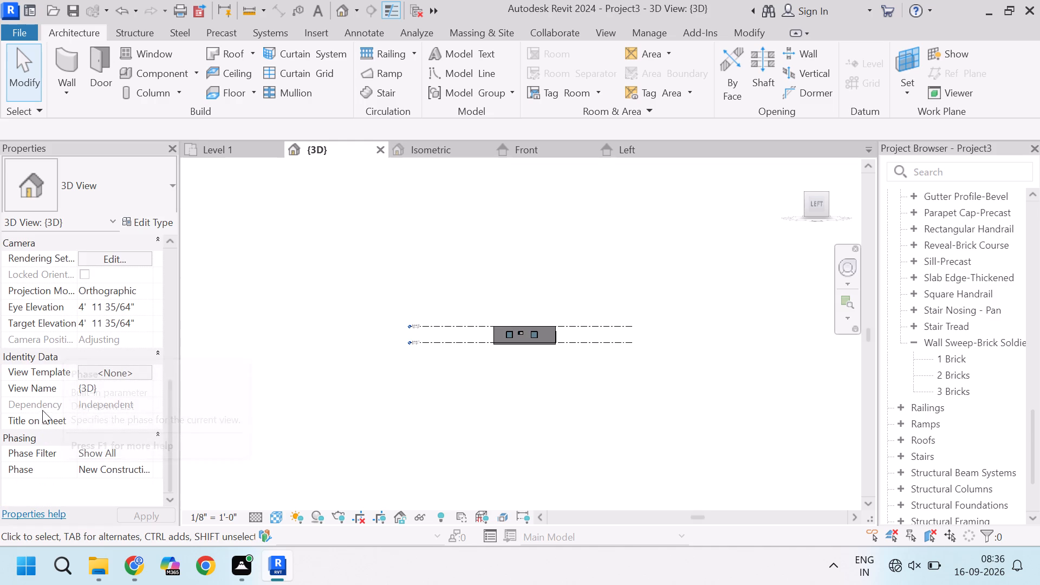
right_click(38, 420)
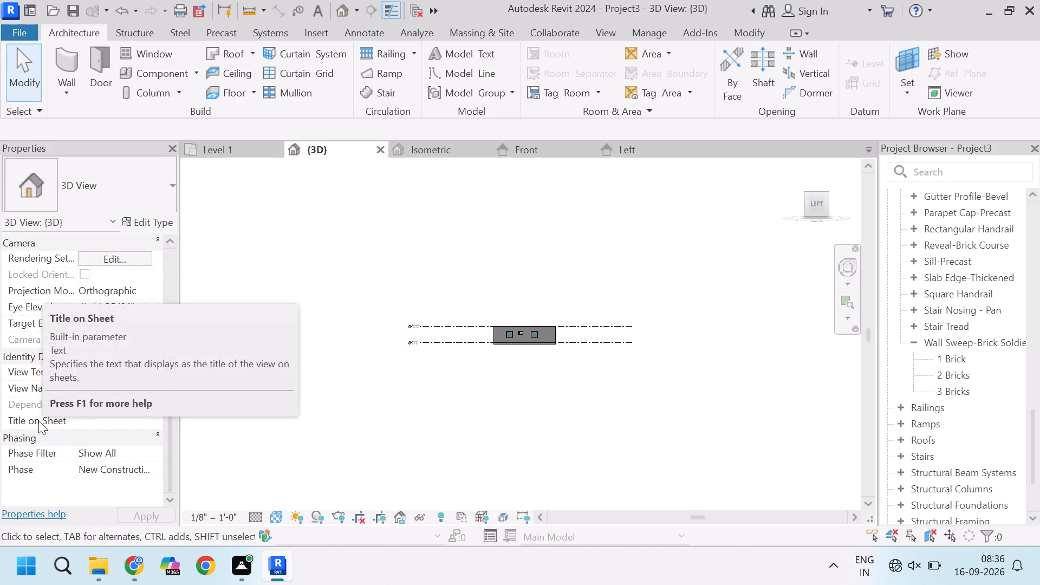
left_click(38, 420)
right_click(38, 420)
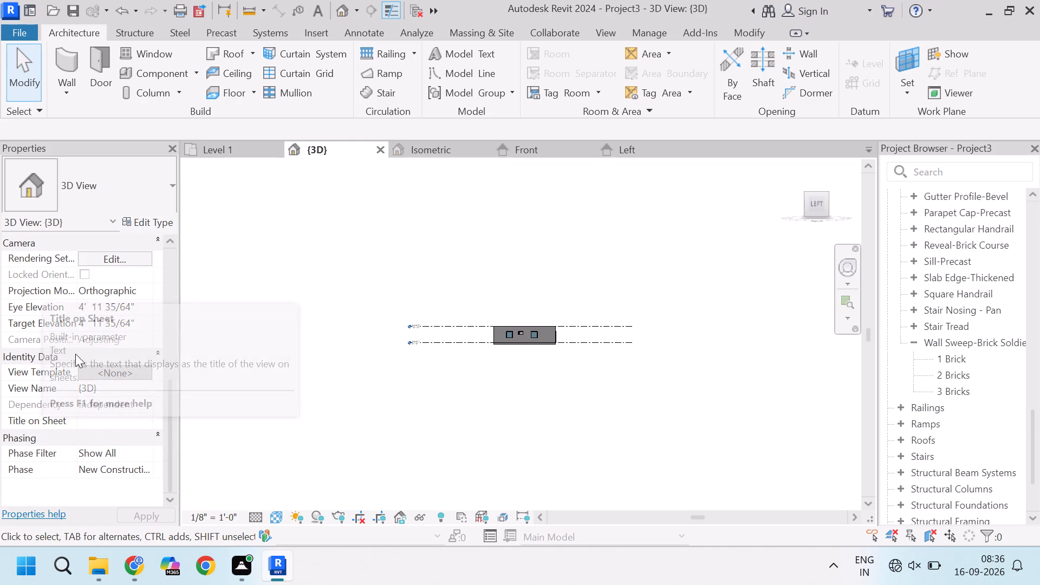
scroll(75, 354, "up", 12)
Open the Level 1 floor plan and examine its view properties, including Title on Sheet.
left_click(232, 148)
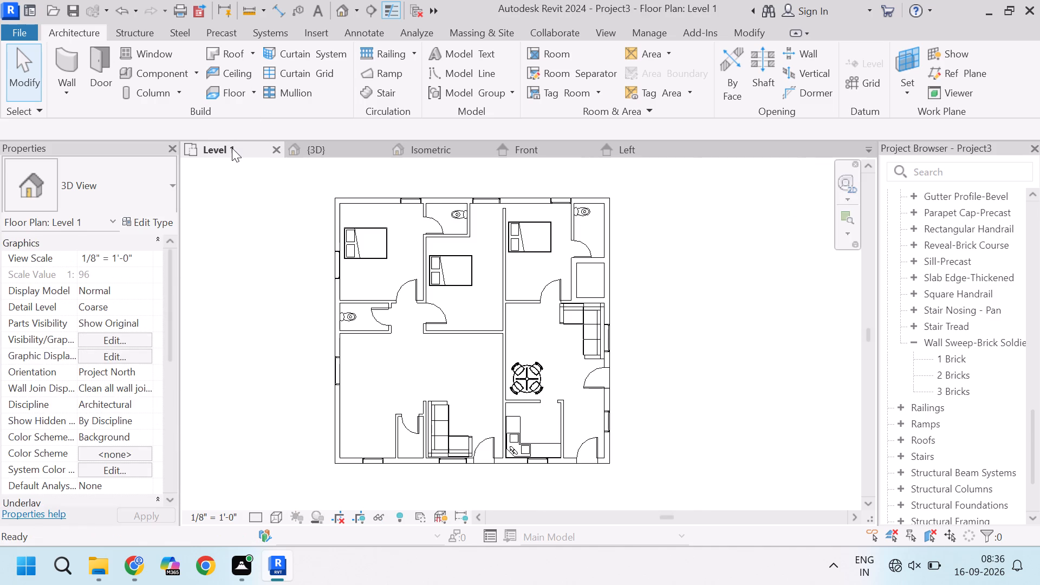
scroll(76, 425, "down", 7)
scroll(76, 425, "up", 2)
scroll(76, 425, "down", 9)
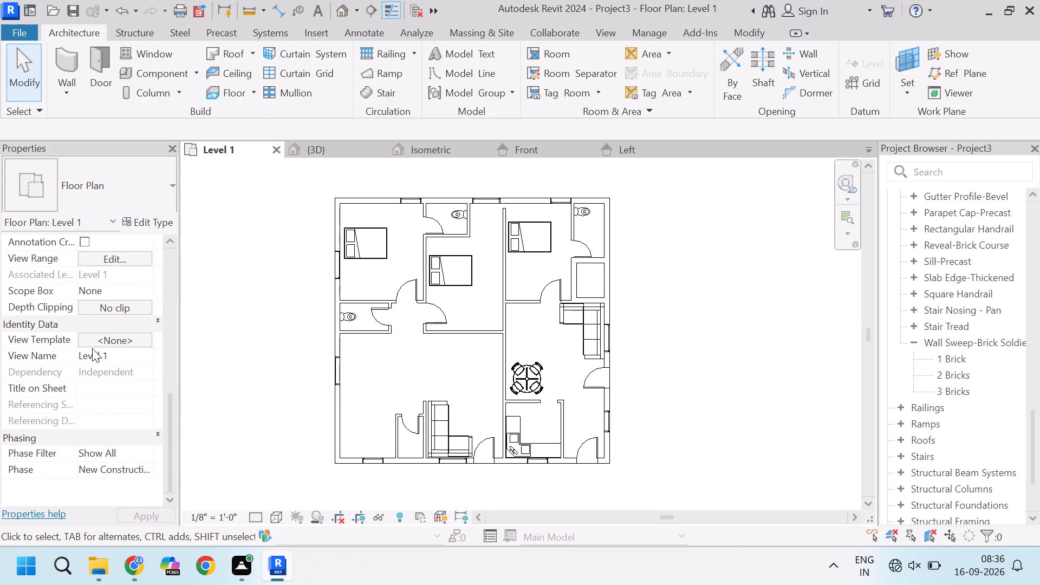
right_click(51, 388)
right_click(51, 388)
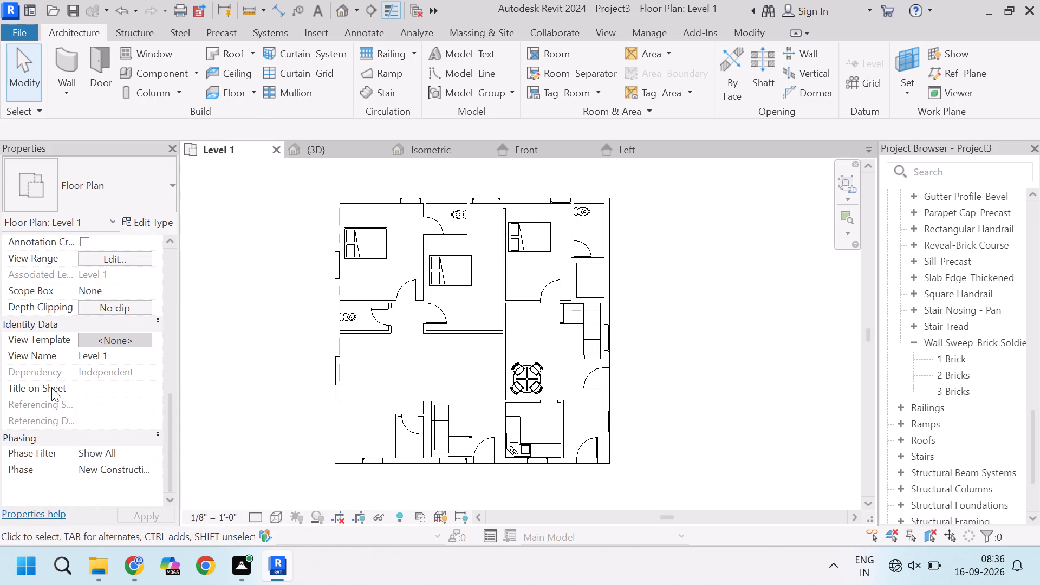
scroll(51, 388, "up", 7)
scroll(51, 388, "down", 1)
scroll(51, 388, "up", 6)
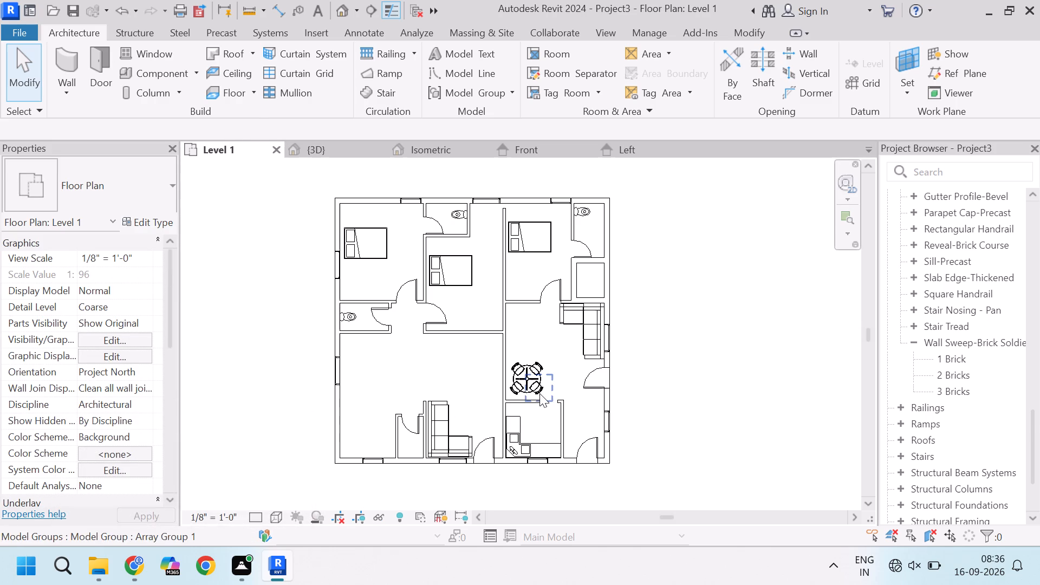
scroll(1039, 412, "up", 11)
scroll(1039, 412, "down", 2)
scroll(1039, 412, "up", 3)
scroll(1039, 412, "down", 10)
scroll(1039, 412, "up", 1)
scroll(1039, 412, "down", 2)
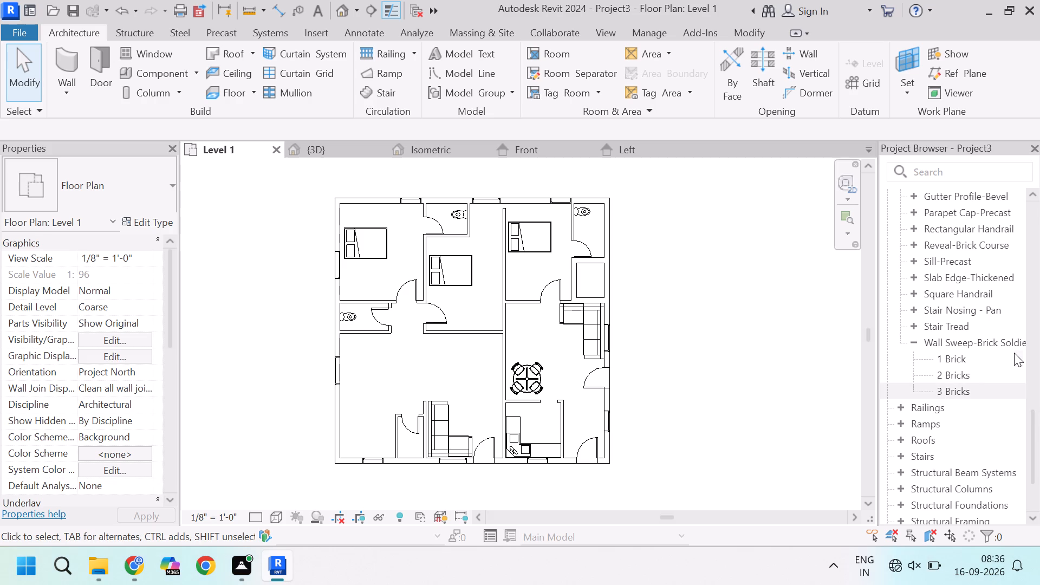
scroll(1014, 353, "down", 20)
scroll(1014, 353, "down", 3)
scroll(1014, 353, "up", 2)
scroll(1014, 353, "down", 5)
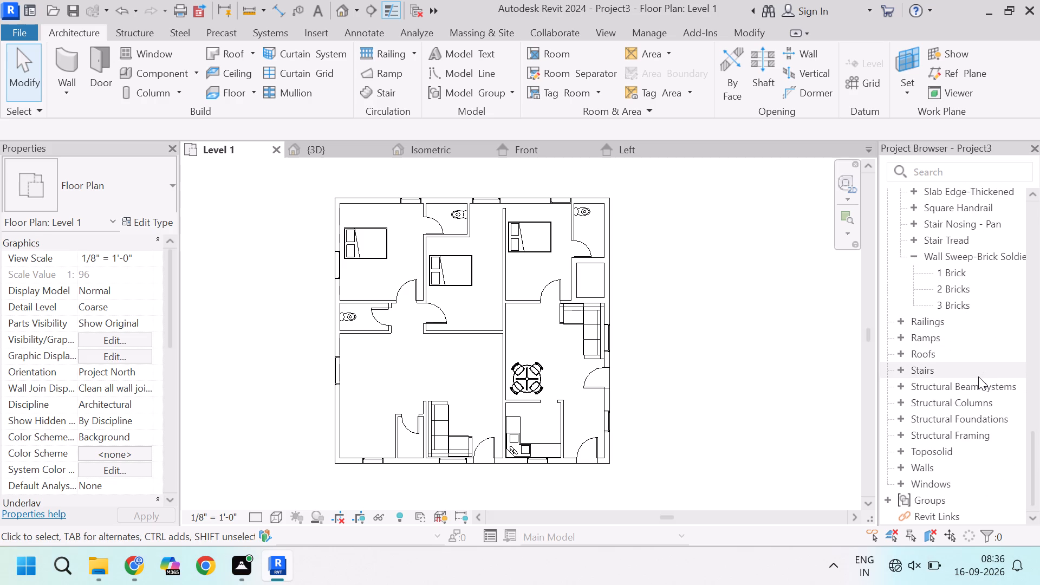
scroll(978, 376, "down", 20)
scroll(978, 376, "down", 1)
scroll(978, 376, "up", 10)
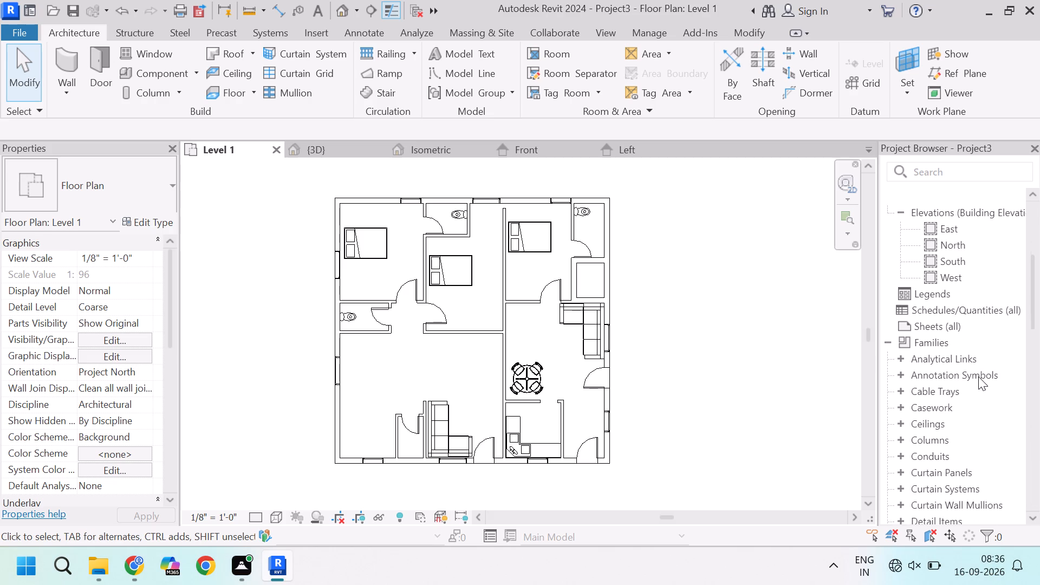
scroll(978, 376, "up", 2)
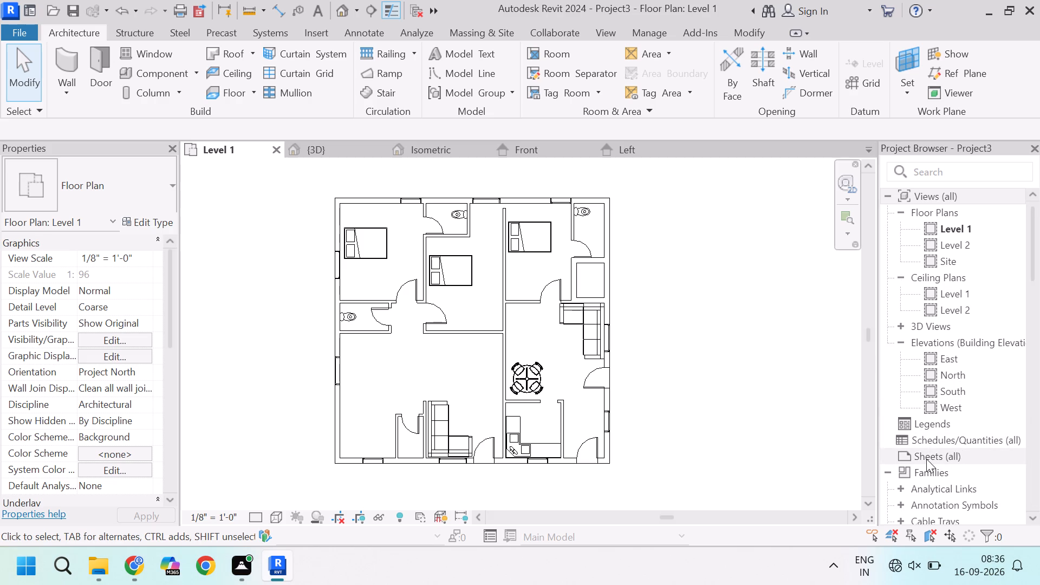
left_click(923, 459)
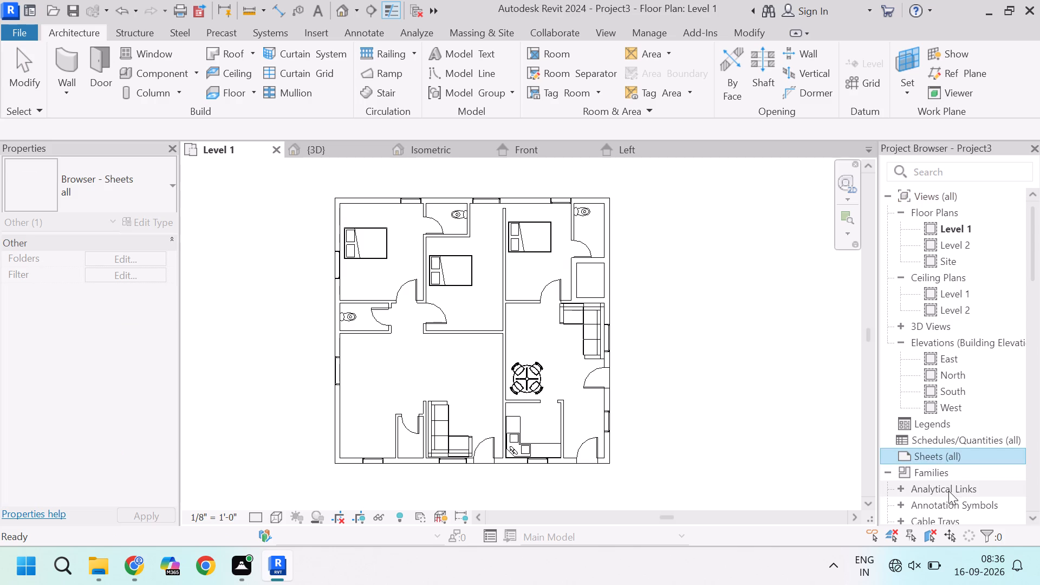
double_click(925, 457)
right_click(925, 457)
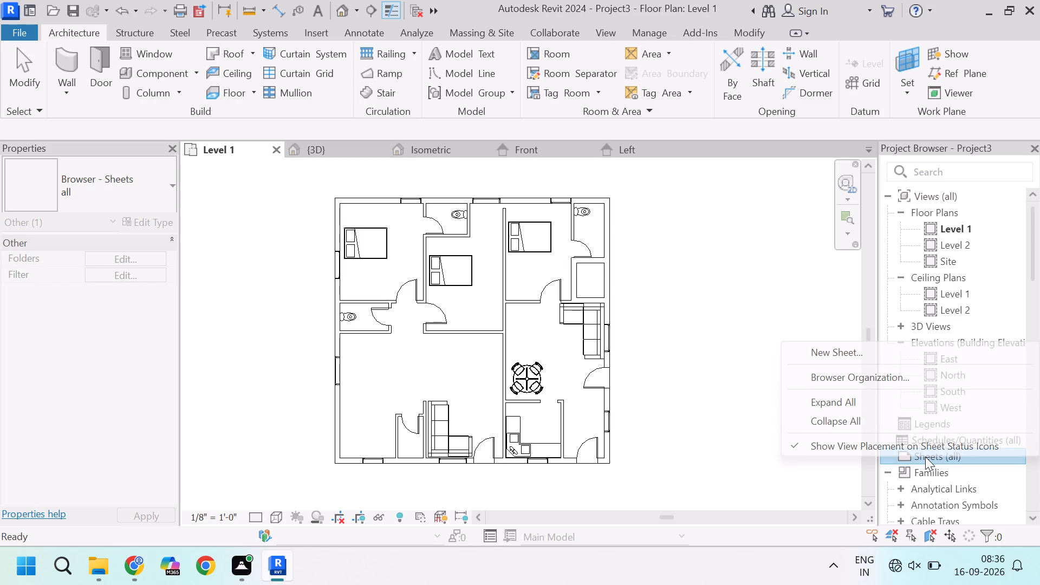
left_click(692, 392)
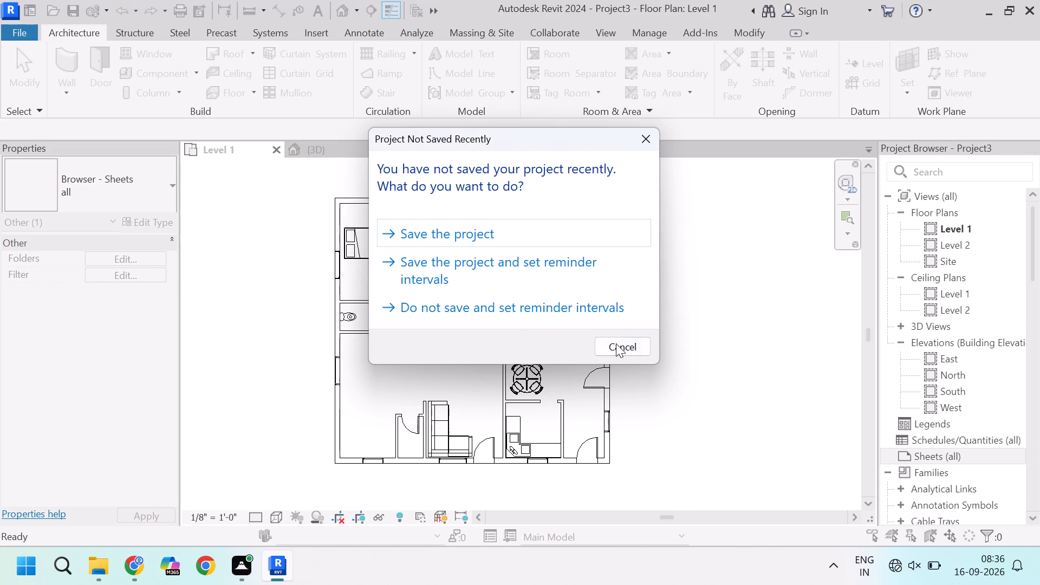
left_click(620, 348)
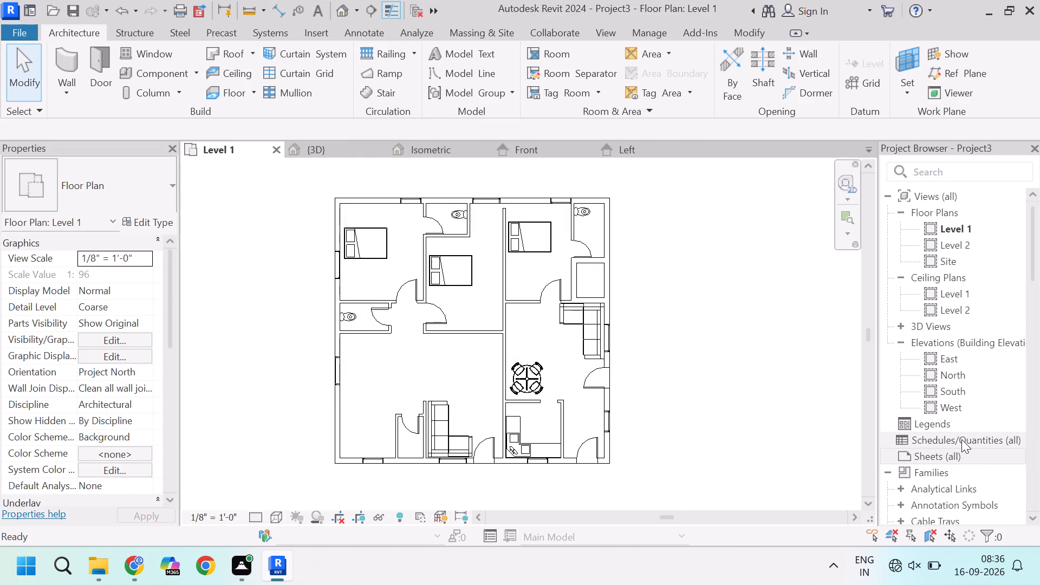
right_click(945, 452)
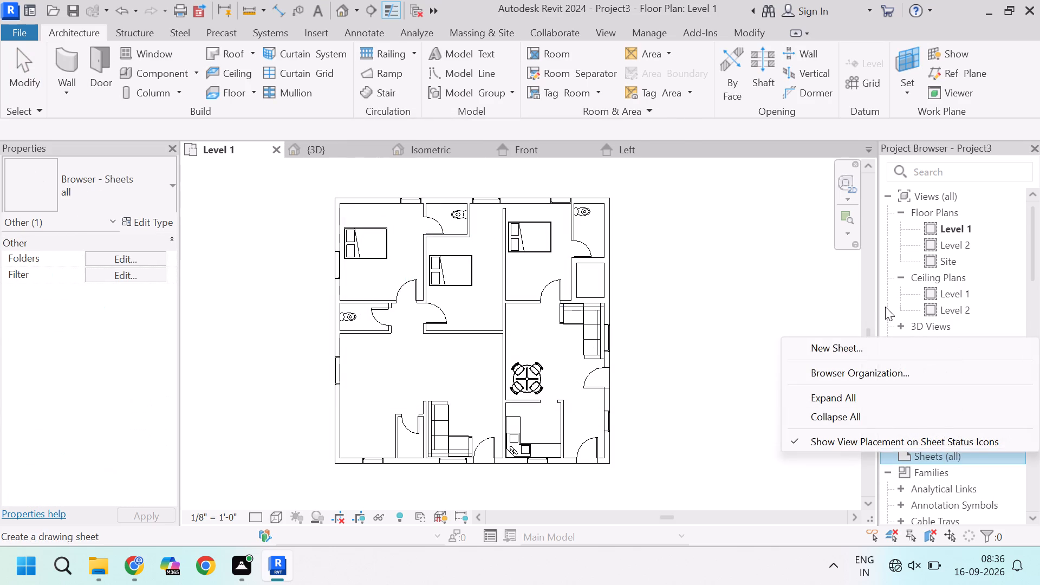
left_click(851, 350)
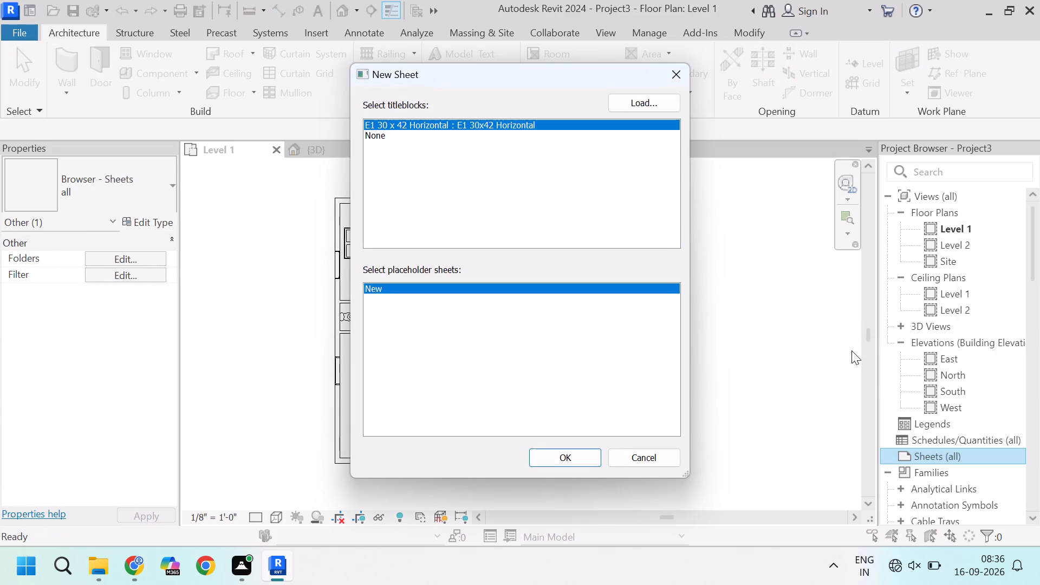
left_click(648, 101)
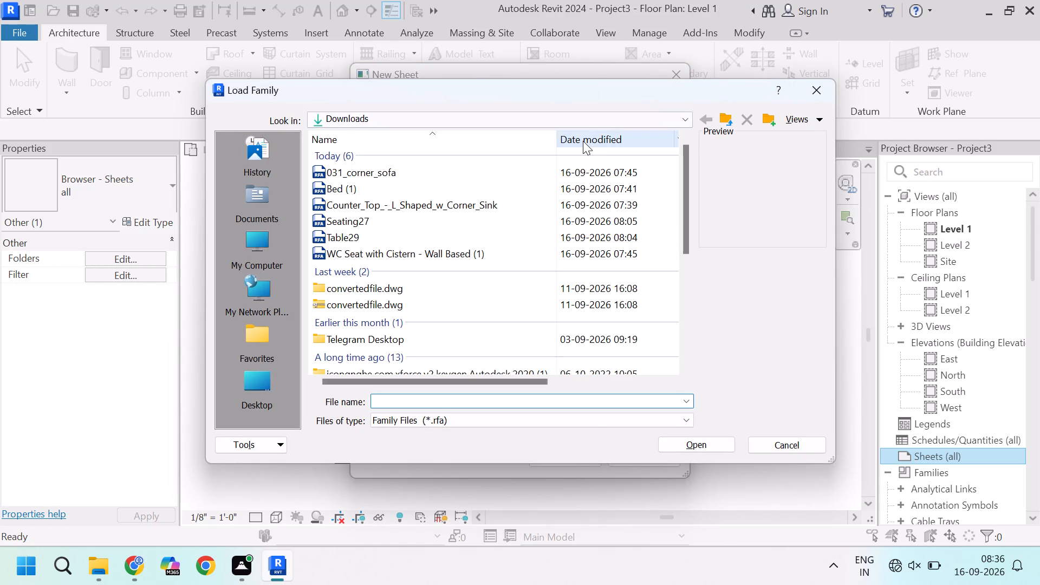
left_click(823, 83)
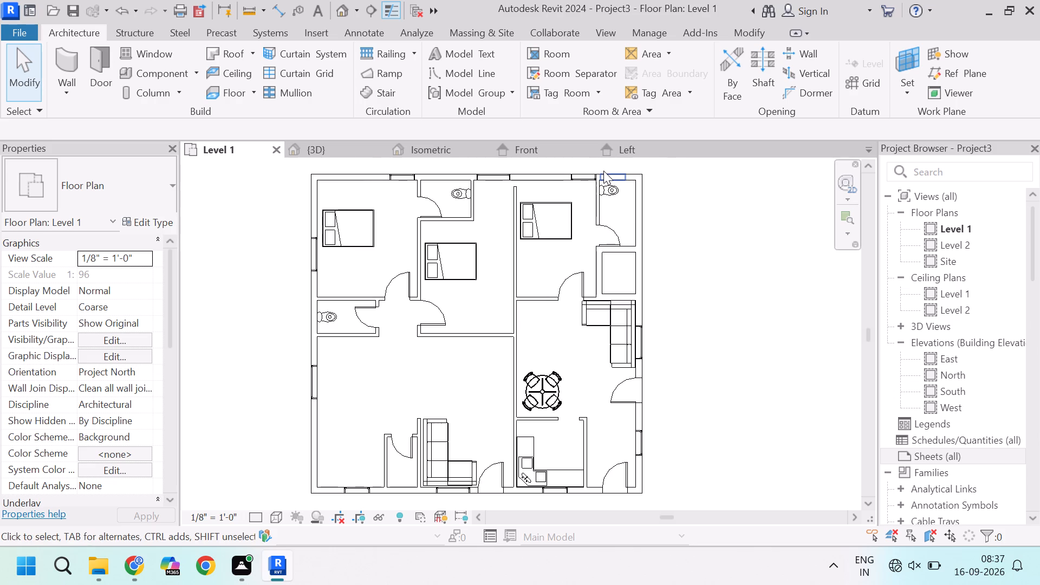
Examine the Level 1 floor plan around the bathrooms, bedrooms, entrance area and kitchen, including doors, windows and furniture.
scroll(609, 167, "up", 9)
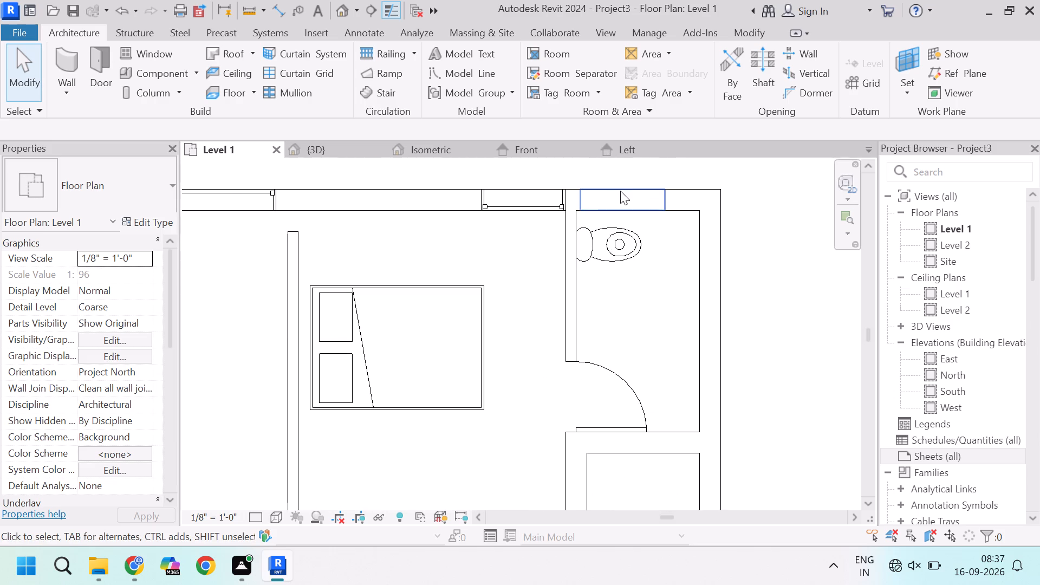
scroll(620, 191, "down", 5)
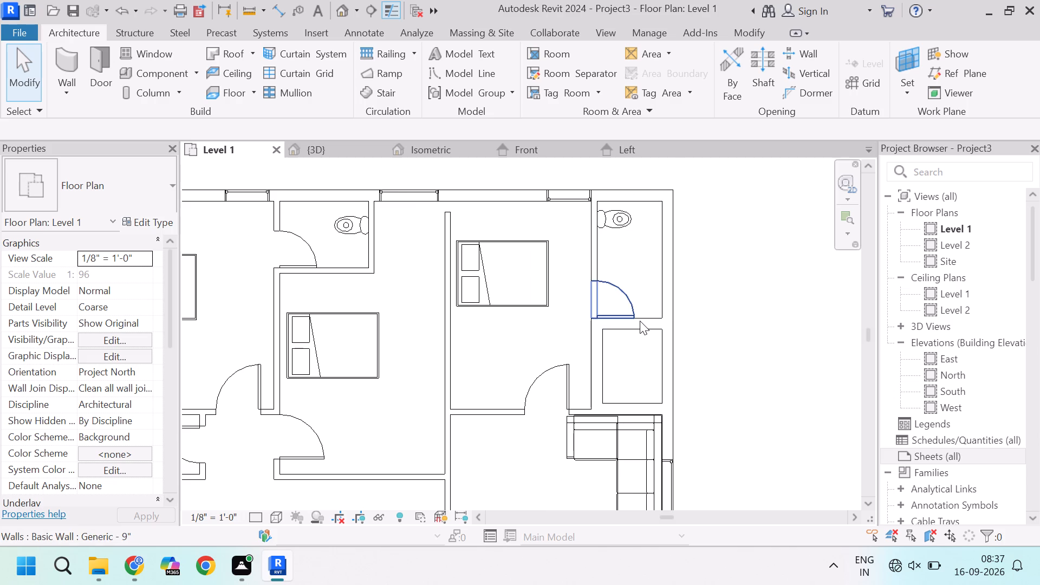
scroll(640, 321, "down", 4)
scroll(640, 321, "up", 1)
scroll(640, 321, "down", 2)
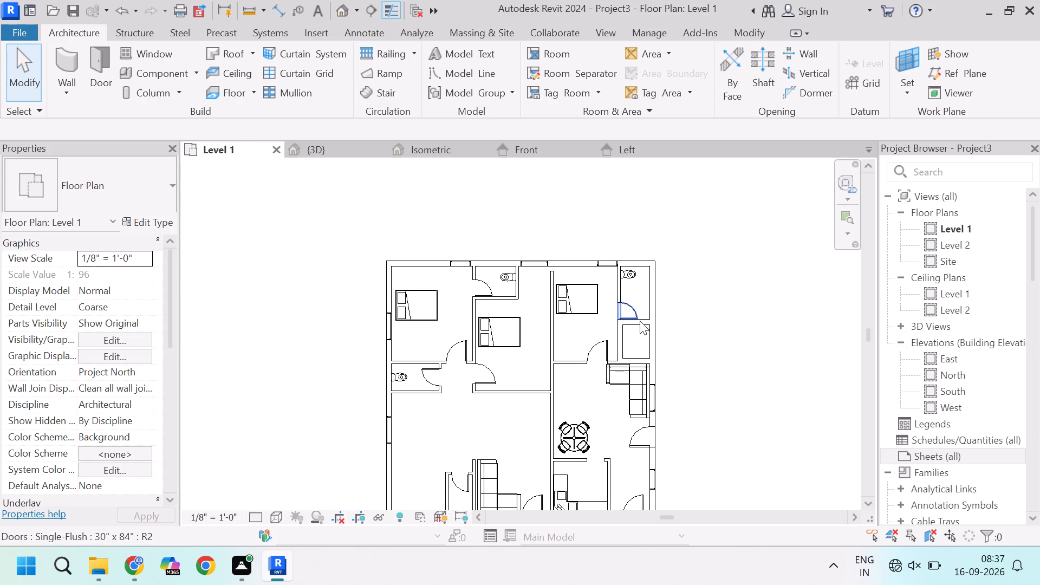
scroll(640, 321, "down", 3)
scroll(518, 447, "up", 2)
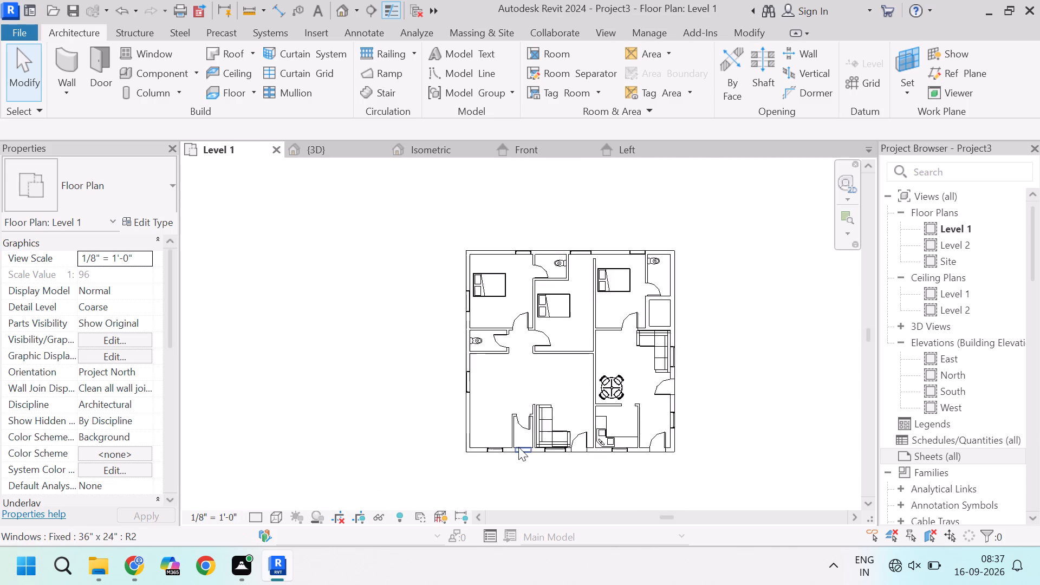
scroll(518, 447, "up", 6)
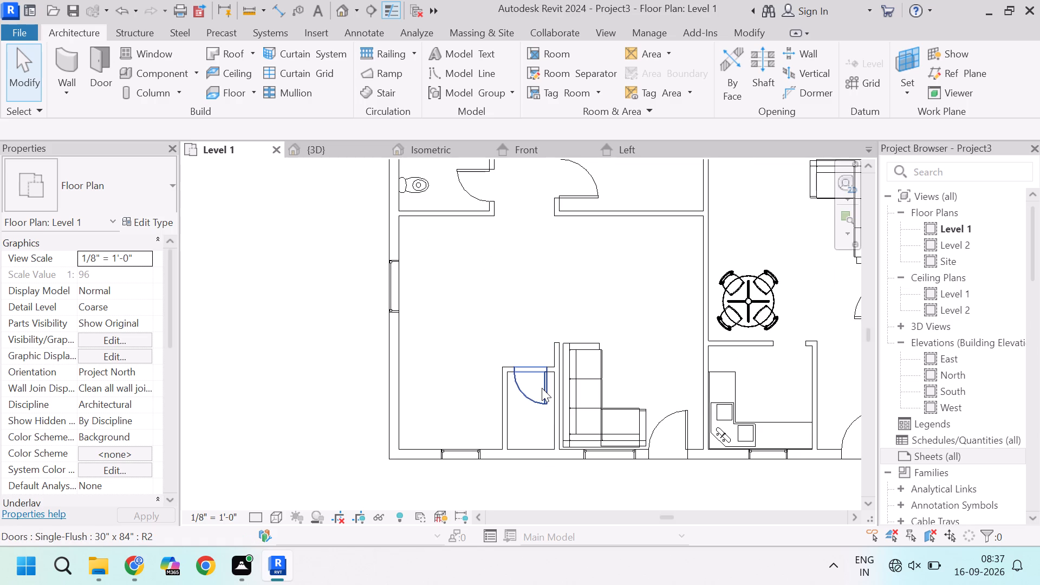
scroll(542, 388, "down", 1)
scroll(542, 388, "up", 1)
scroll(542, 388, "down", 8)
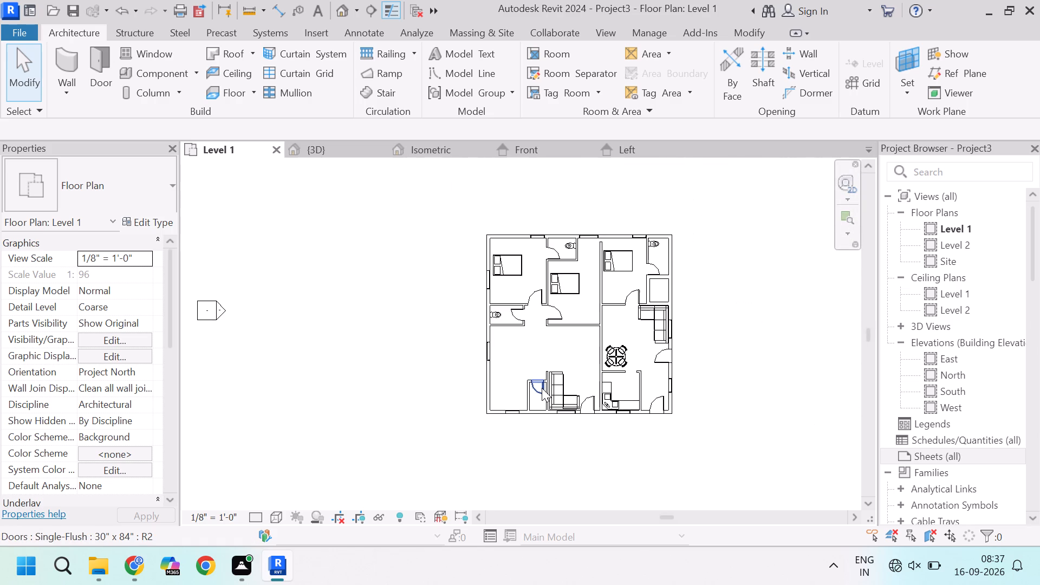
scroll(542, 388, "up", 2)
scroll(542, 388, "down", 5)
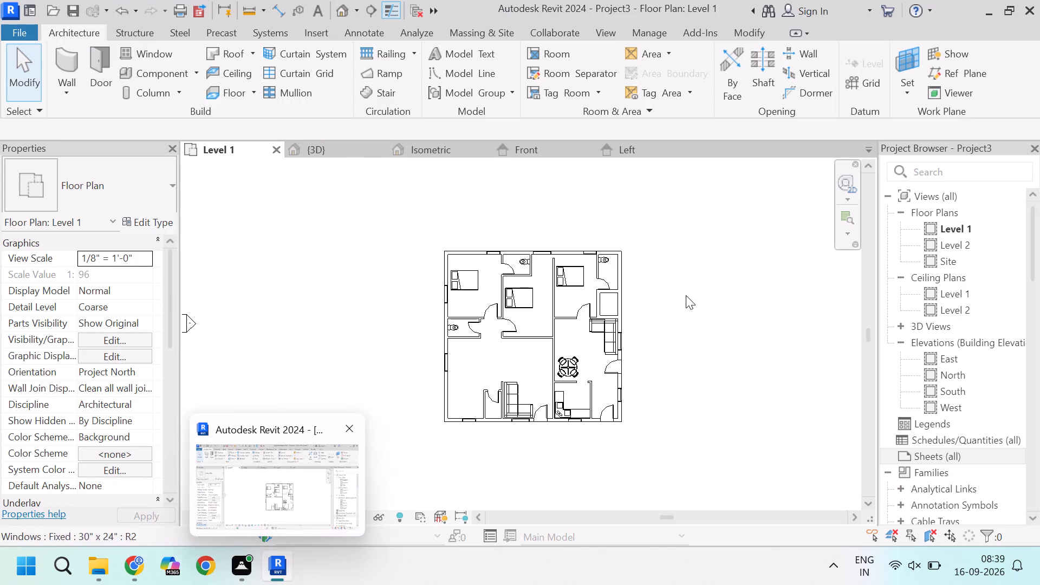
scroll(586, 387, "up", 5)
scroll(586, 387, "down", 4)
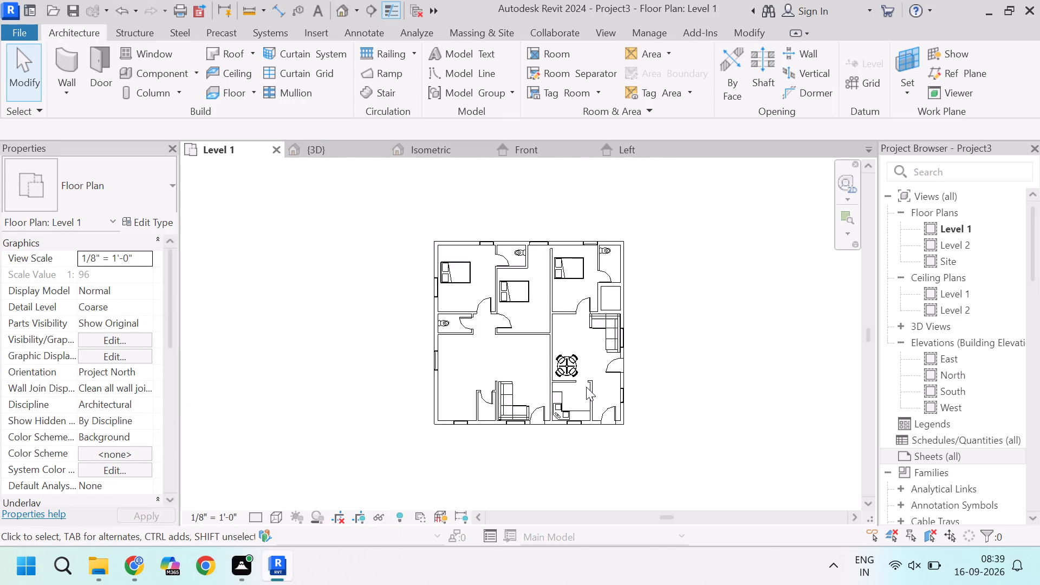
scroll(586, 387, "down", 2)
scroll(586, 387, "up", 6)
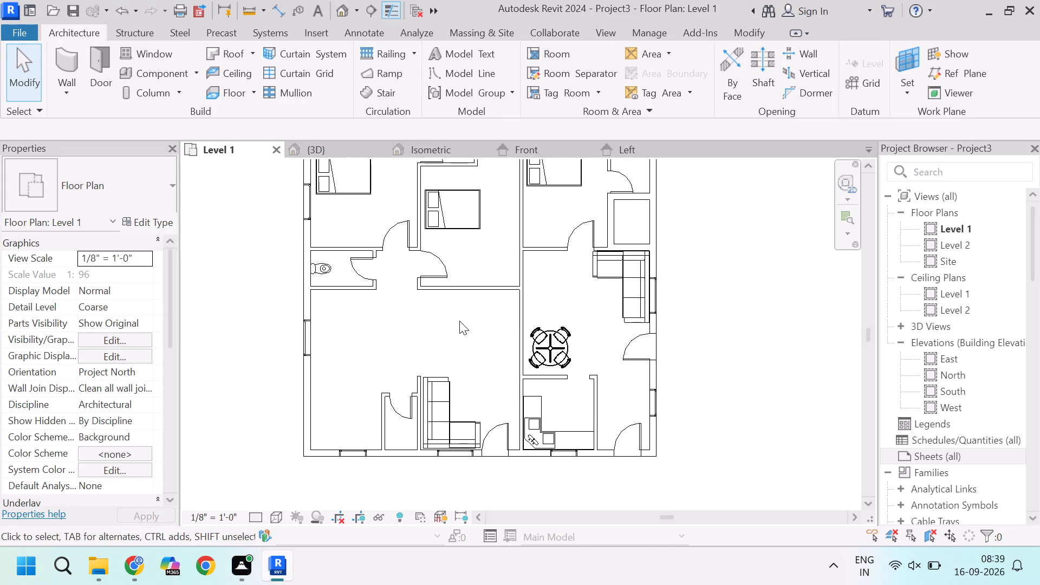
scroll(451, 331, "down", 1)
scroll(451, 331, "up", 2)
scroll(451, 331, "down", 3)
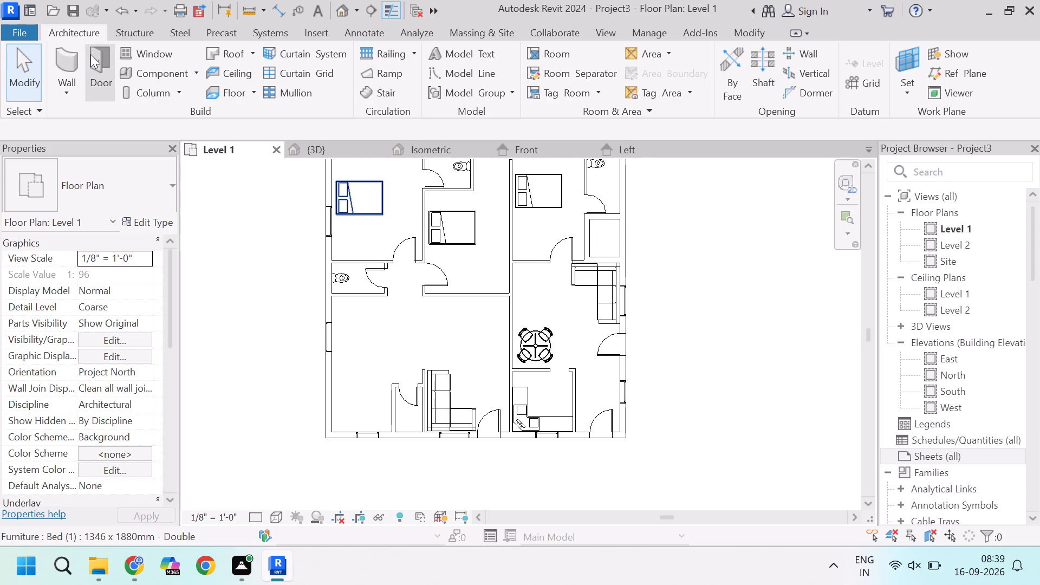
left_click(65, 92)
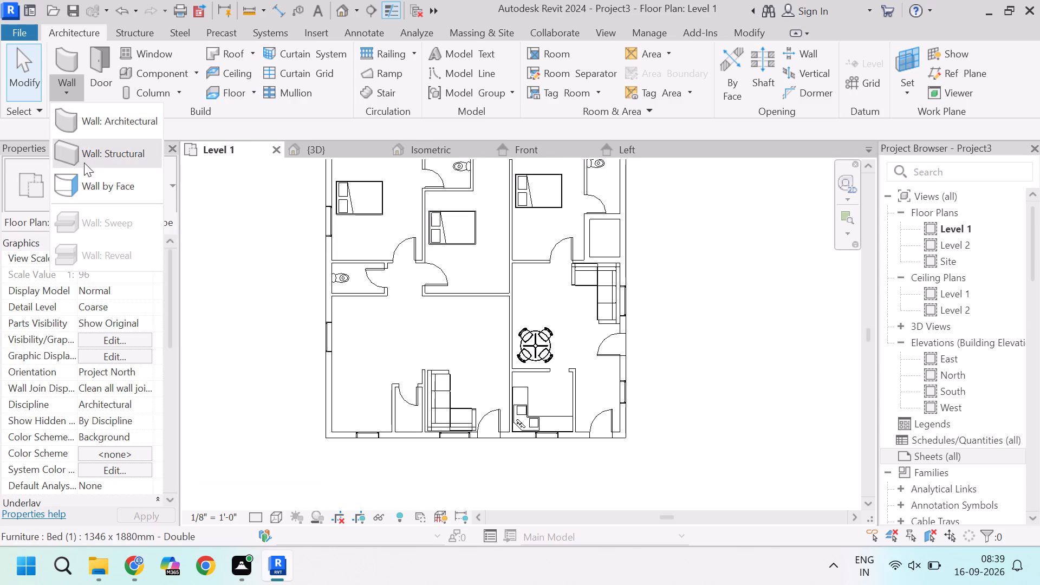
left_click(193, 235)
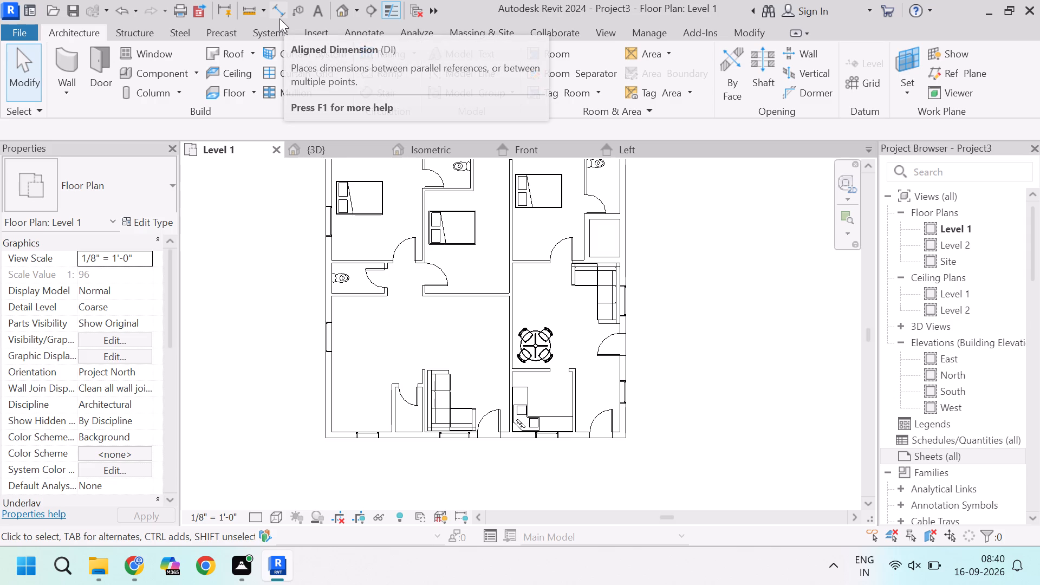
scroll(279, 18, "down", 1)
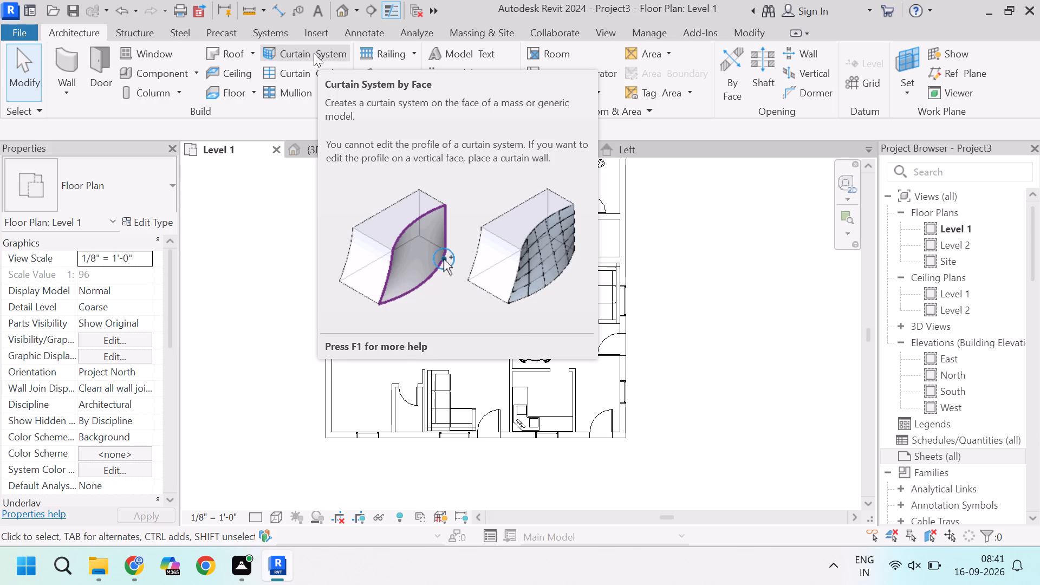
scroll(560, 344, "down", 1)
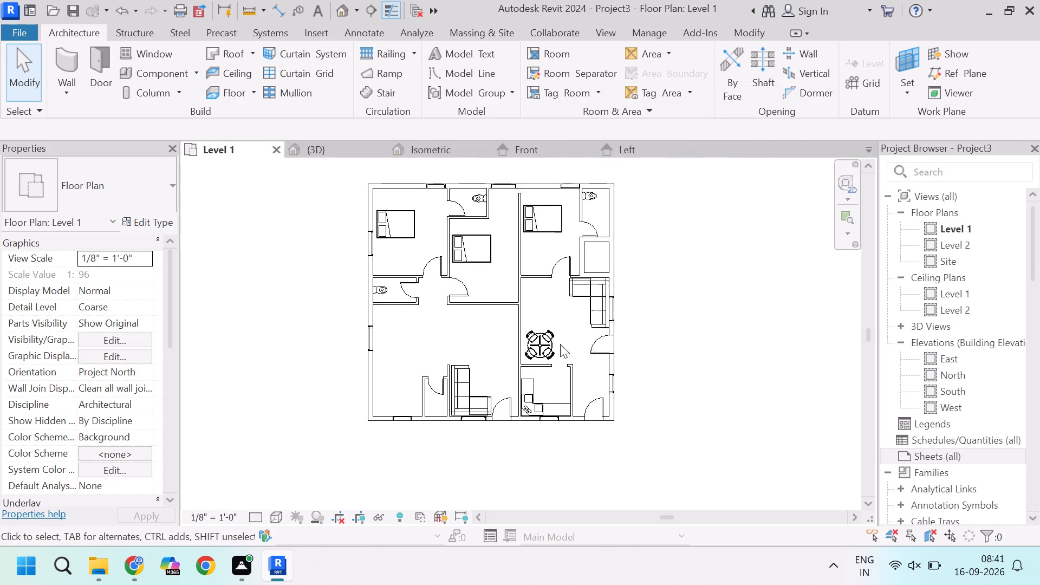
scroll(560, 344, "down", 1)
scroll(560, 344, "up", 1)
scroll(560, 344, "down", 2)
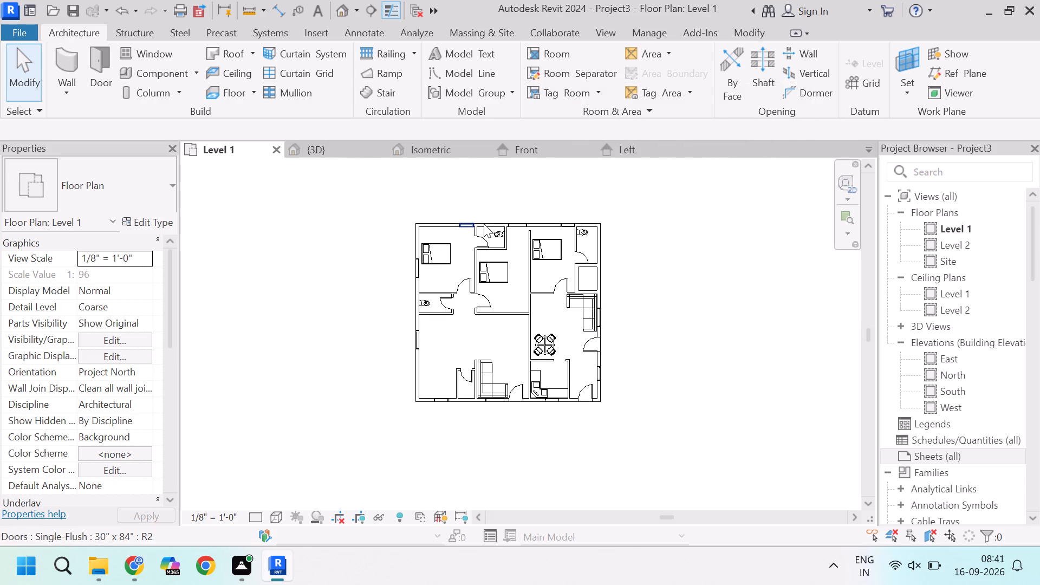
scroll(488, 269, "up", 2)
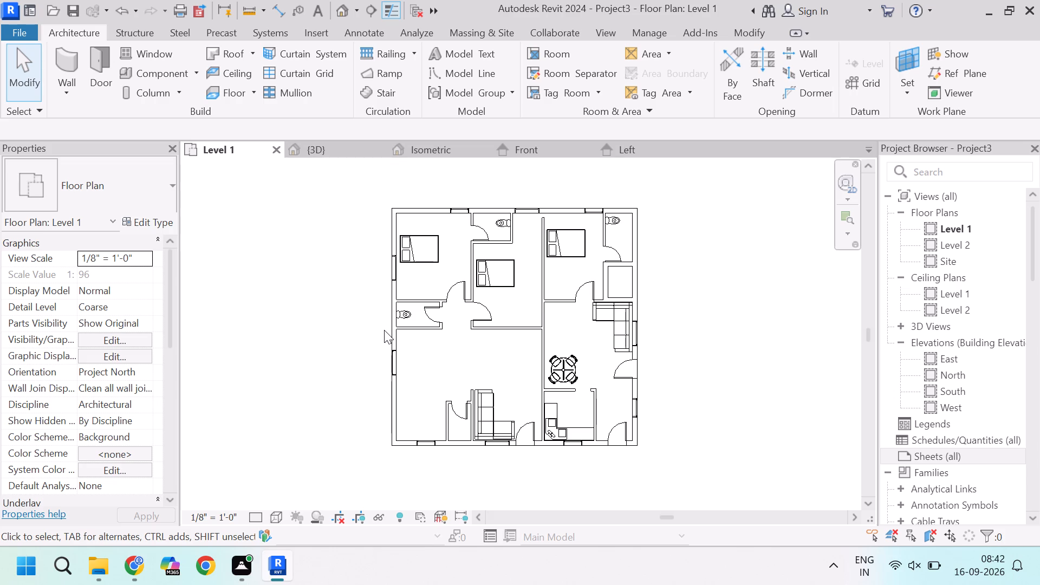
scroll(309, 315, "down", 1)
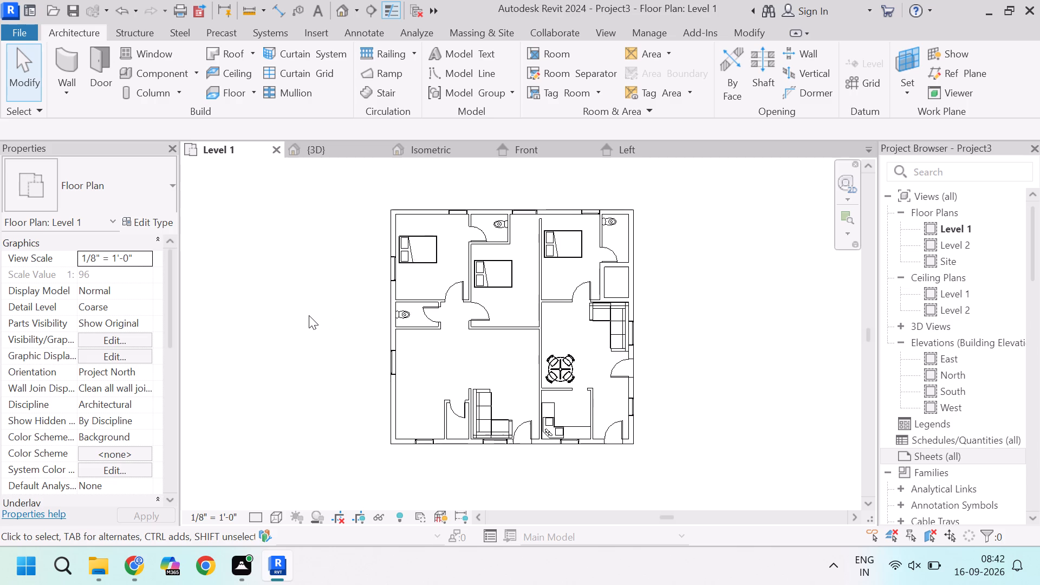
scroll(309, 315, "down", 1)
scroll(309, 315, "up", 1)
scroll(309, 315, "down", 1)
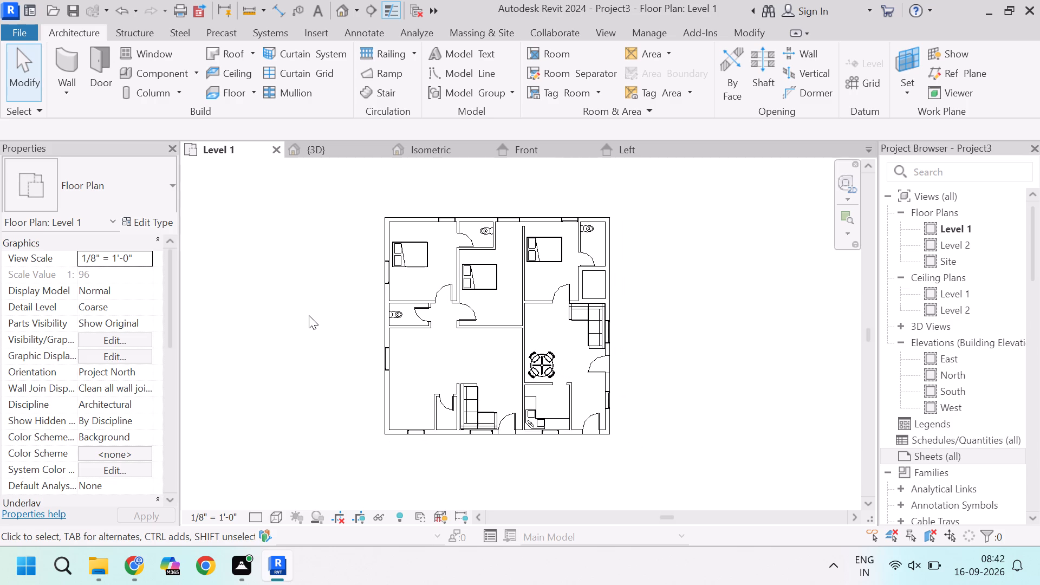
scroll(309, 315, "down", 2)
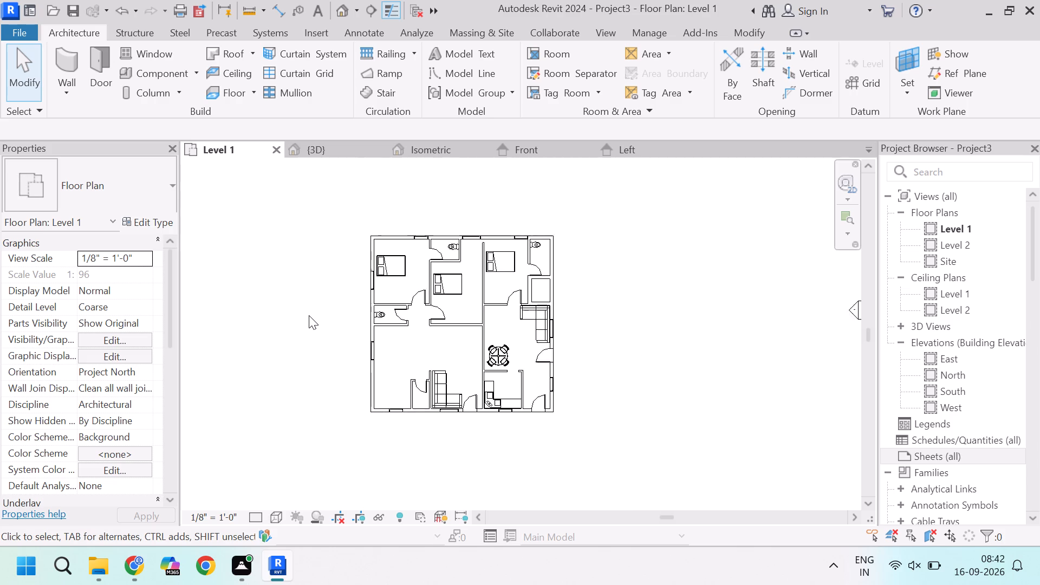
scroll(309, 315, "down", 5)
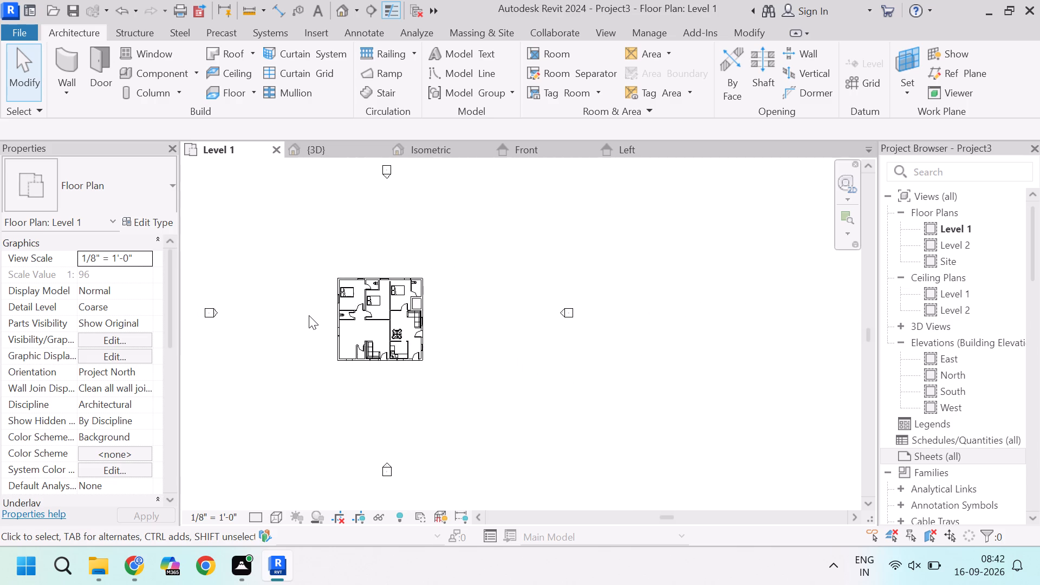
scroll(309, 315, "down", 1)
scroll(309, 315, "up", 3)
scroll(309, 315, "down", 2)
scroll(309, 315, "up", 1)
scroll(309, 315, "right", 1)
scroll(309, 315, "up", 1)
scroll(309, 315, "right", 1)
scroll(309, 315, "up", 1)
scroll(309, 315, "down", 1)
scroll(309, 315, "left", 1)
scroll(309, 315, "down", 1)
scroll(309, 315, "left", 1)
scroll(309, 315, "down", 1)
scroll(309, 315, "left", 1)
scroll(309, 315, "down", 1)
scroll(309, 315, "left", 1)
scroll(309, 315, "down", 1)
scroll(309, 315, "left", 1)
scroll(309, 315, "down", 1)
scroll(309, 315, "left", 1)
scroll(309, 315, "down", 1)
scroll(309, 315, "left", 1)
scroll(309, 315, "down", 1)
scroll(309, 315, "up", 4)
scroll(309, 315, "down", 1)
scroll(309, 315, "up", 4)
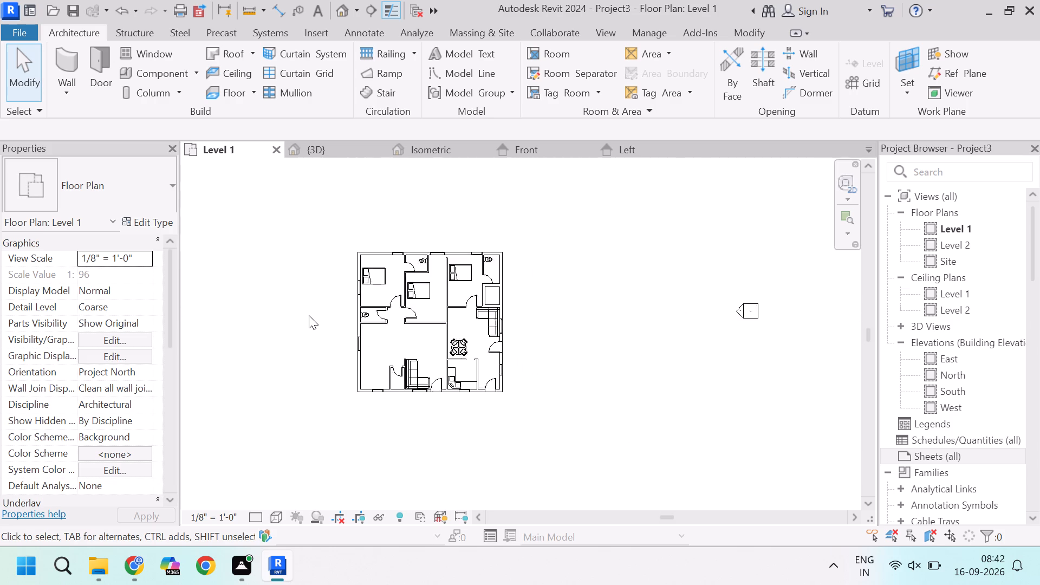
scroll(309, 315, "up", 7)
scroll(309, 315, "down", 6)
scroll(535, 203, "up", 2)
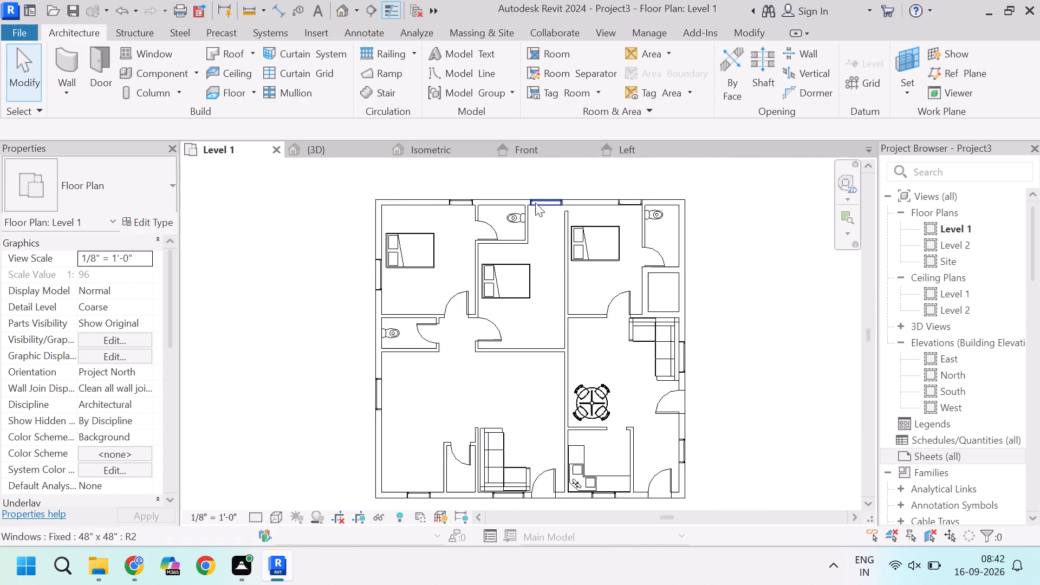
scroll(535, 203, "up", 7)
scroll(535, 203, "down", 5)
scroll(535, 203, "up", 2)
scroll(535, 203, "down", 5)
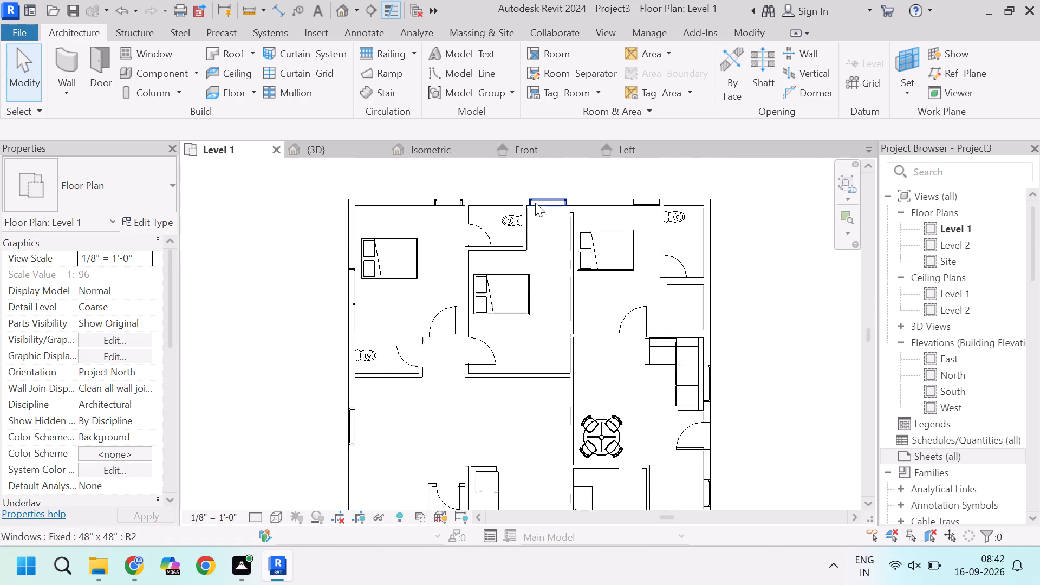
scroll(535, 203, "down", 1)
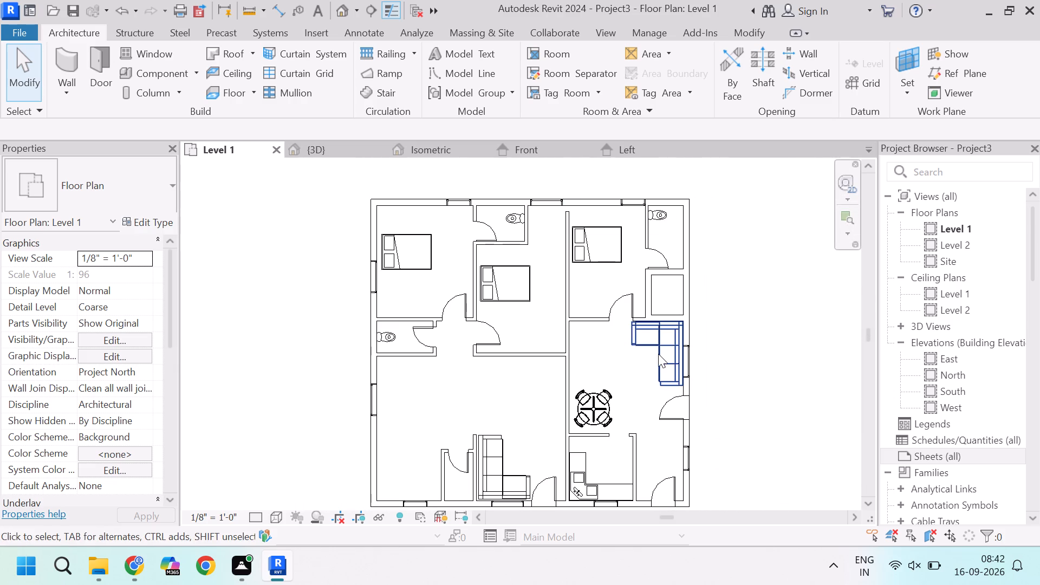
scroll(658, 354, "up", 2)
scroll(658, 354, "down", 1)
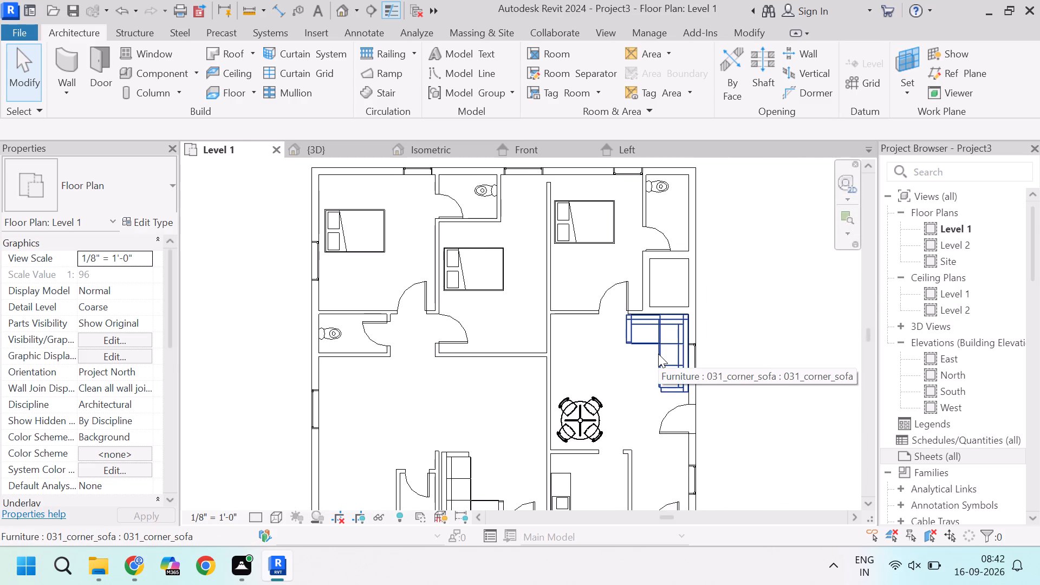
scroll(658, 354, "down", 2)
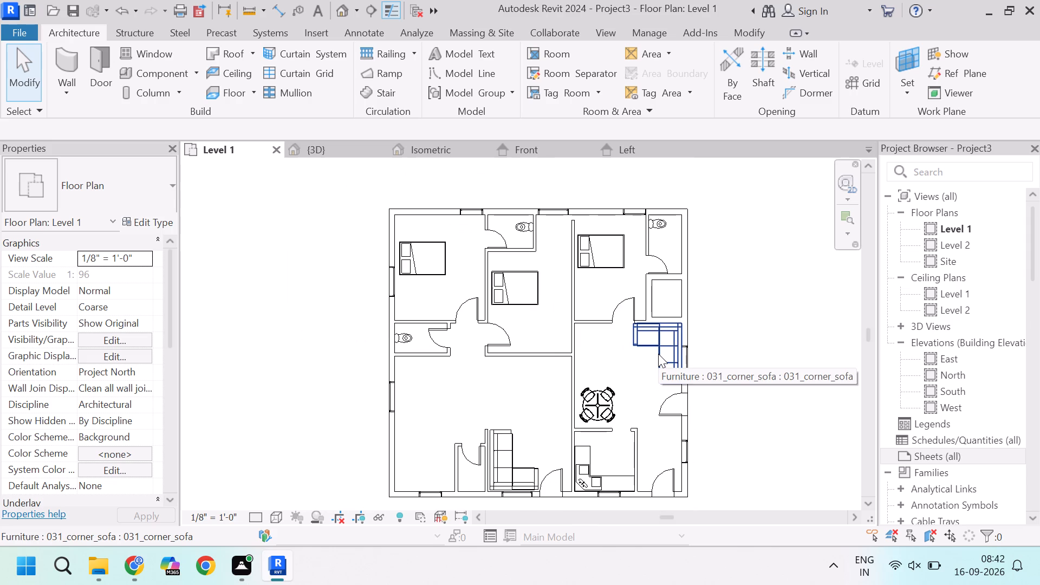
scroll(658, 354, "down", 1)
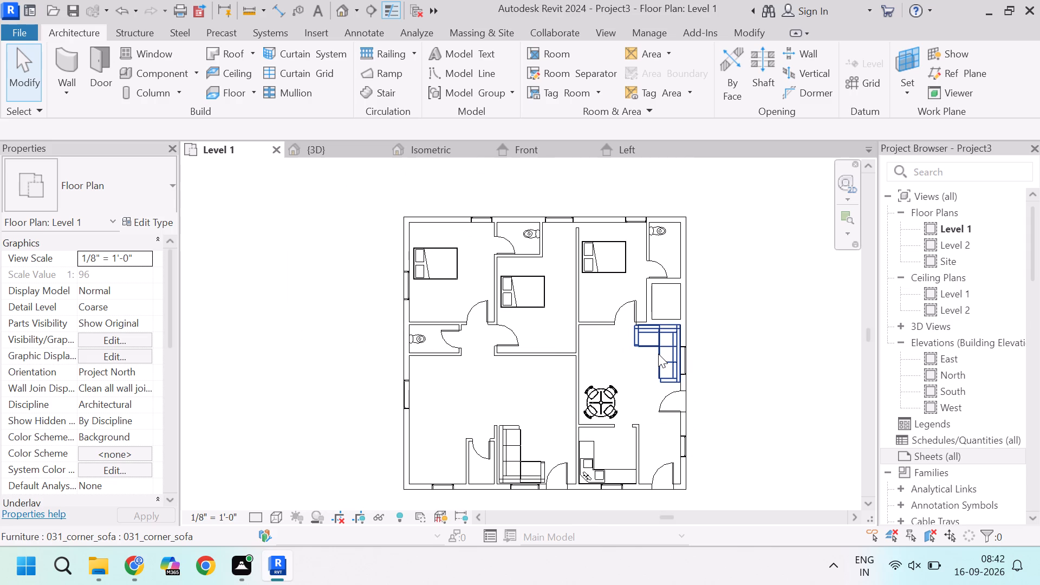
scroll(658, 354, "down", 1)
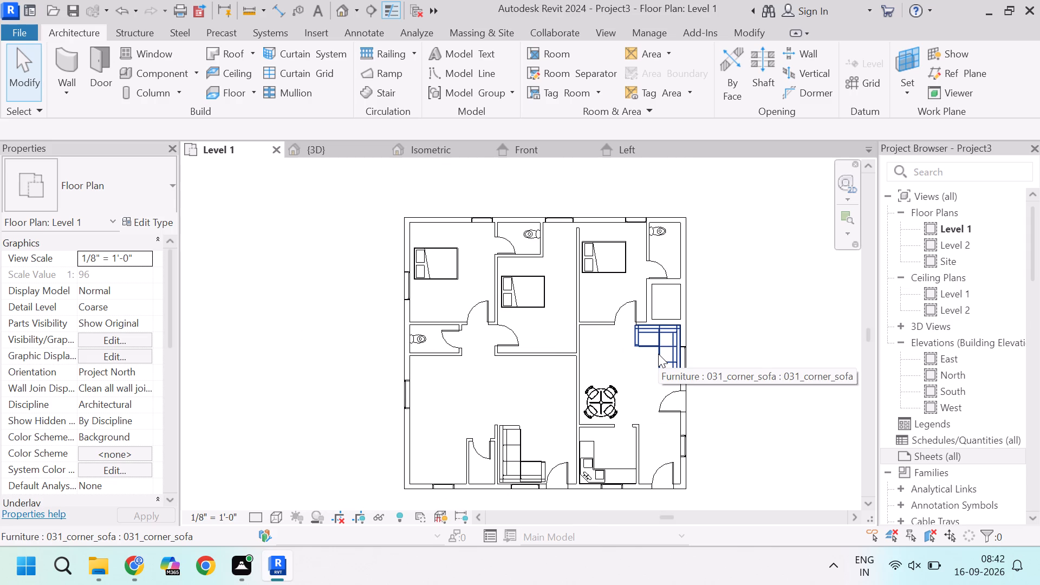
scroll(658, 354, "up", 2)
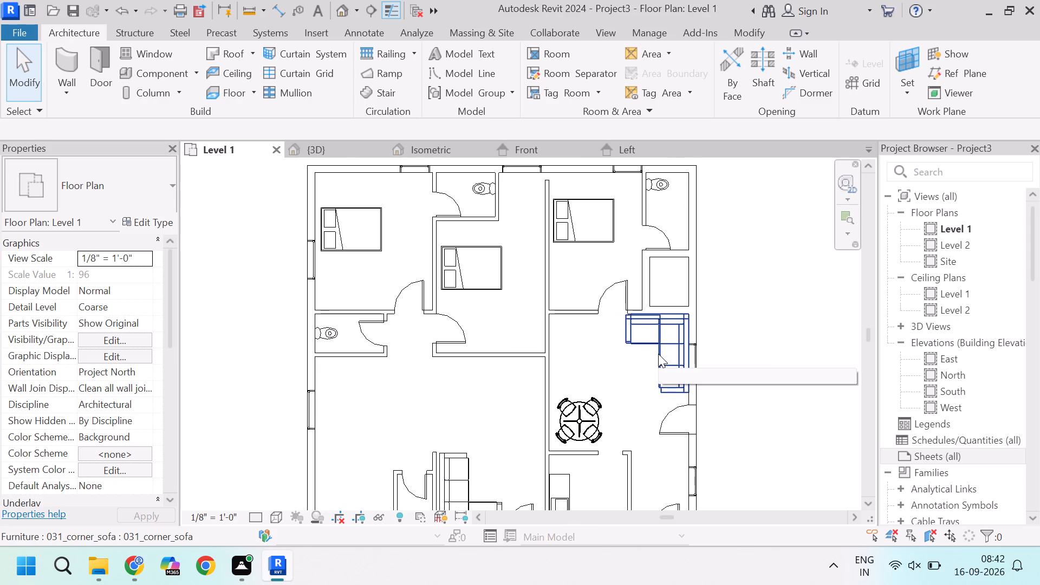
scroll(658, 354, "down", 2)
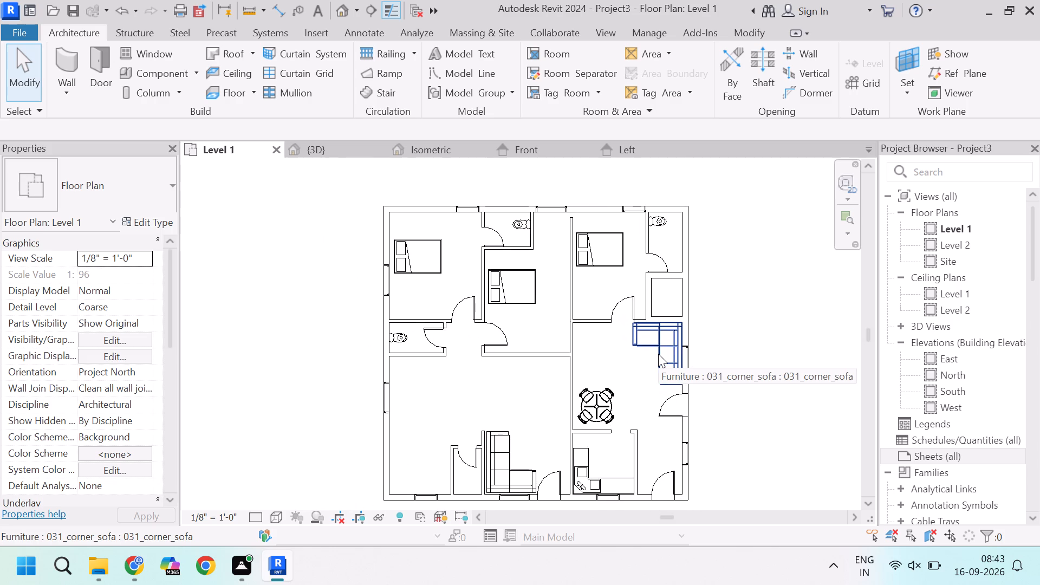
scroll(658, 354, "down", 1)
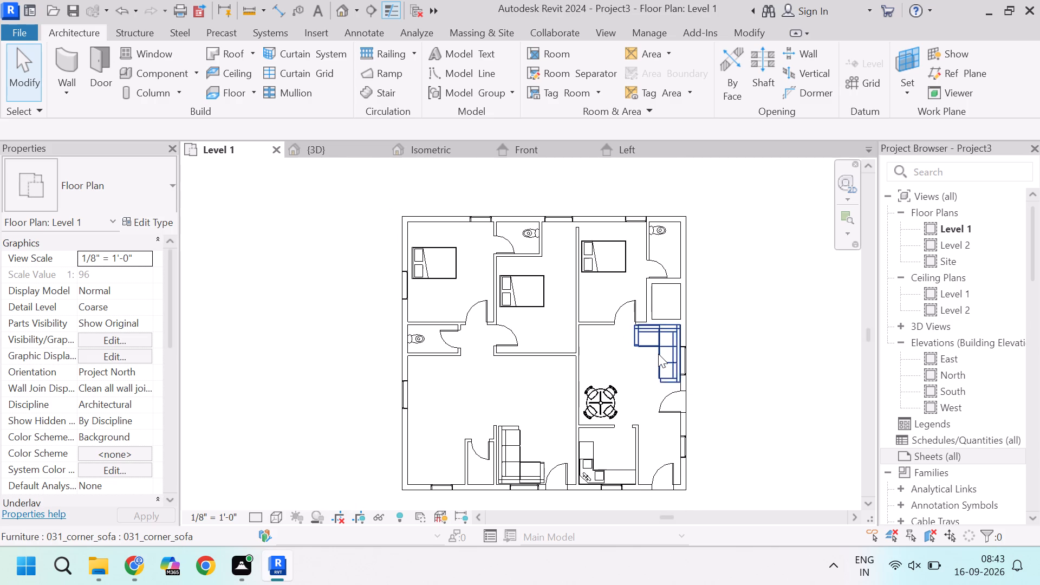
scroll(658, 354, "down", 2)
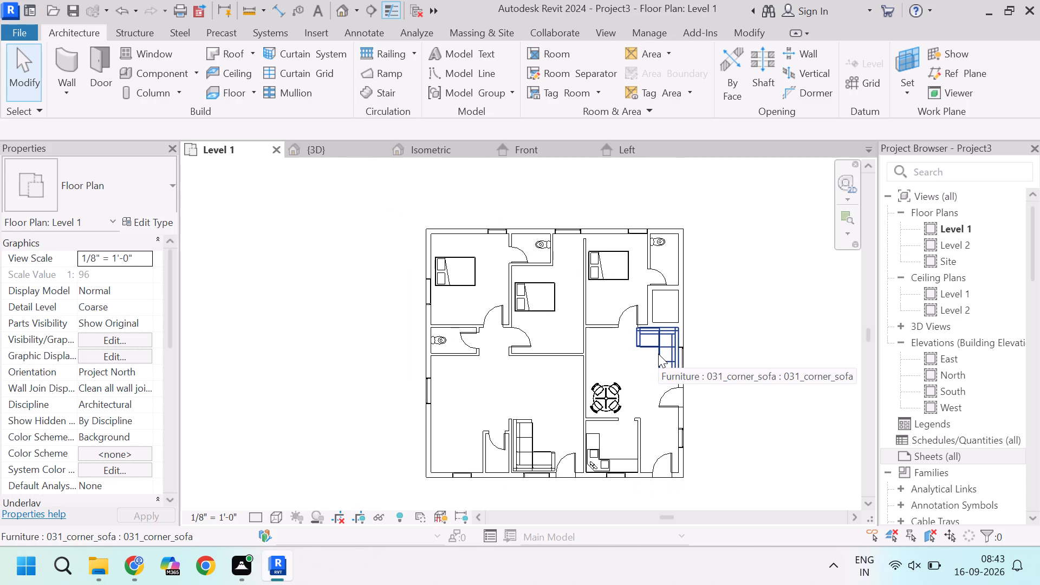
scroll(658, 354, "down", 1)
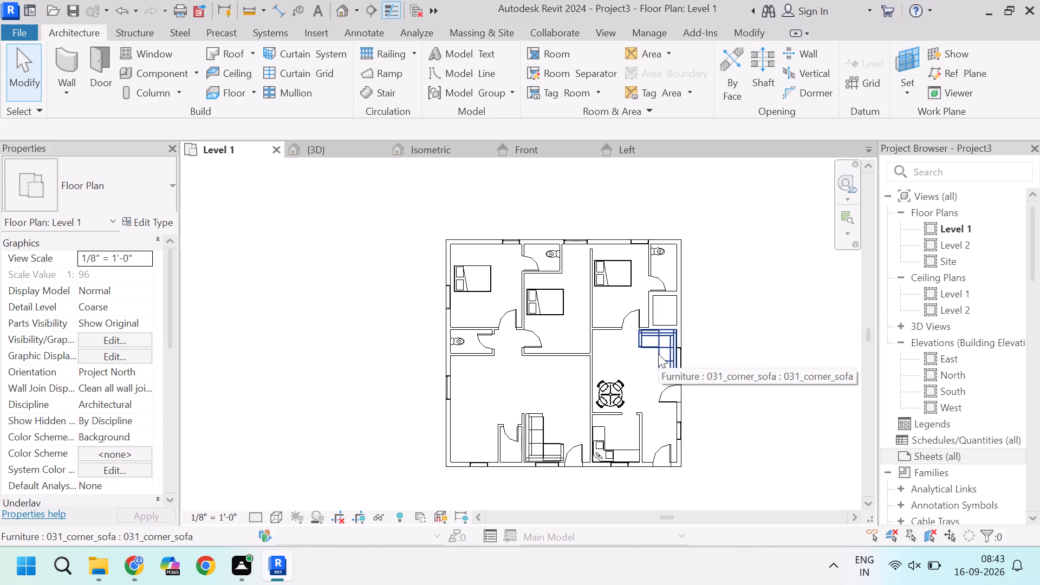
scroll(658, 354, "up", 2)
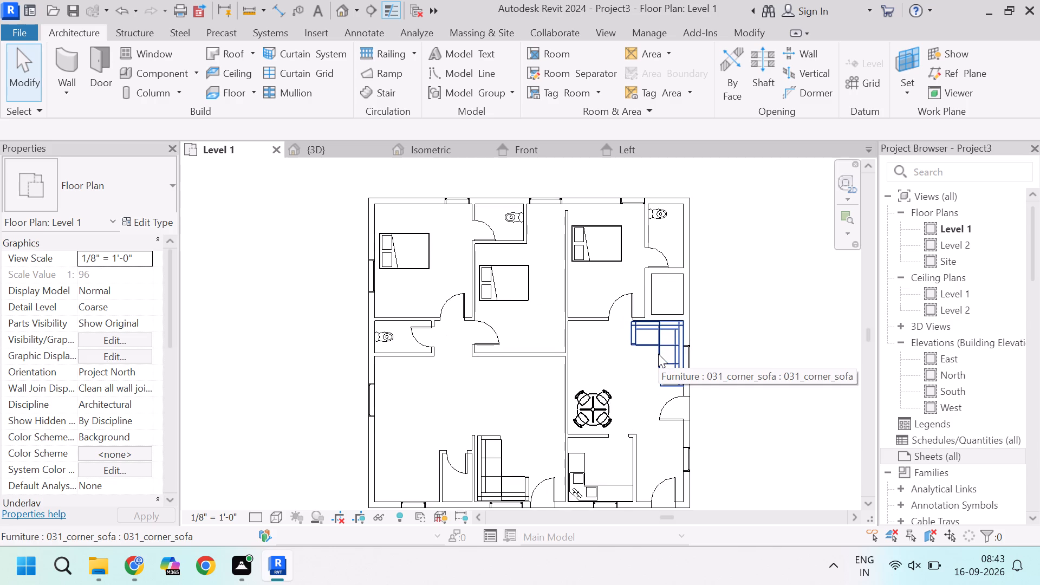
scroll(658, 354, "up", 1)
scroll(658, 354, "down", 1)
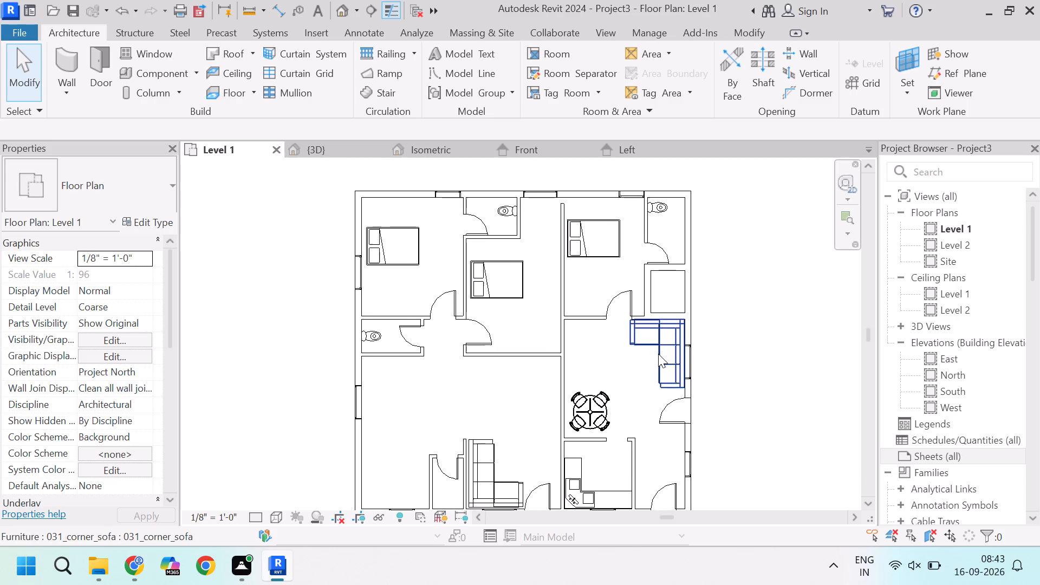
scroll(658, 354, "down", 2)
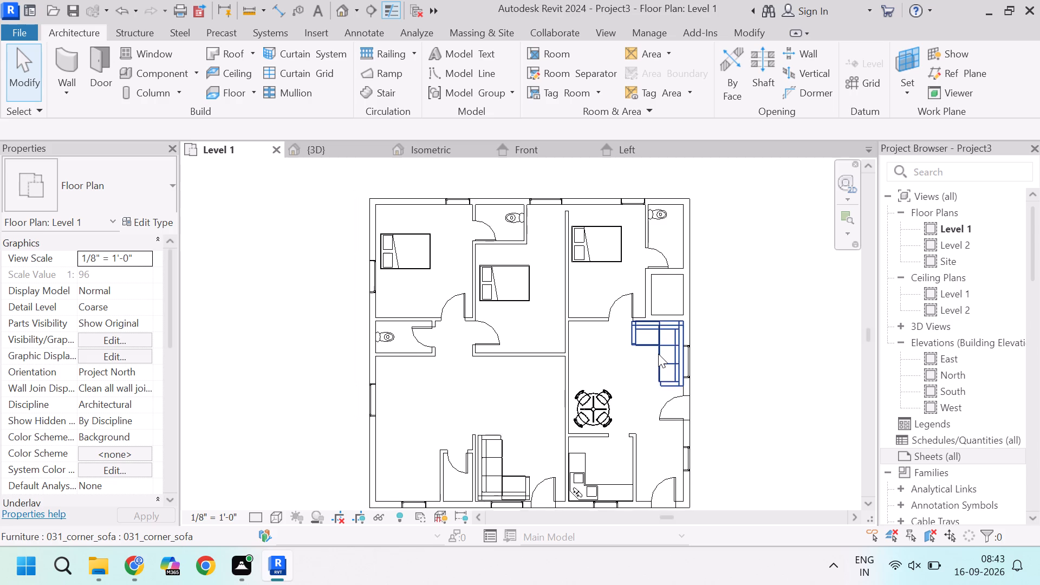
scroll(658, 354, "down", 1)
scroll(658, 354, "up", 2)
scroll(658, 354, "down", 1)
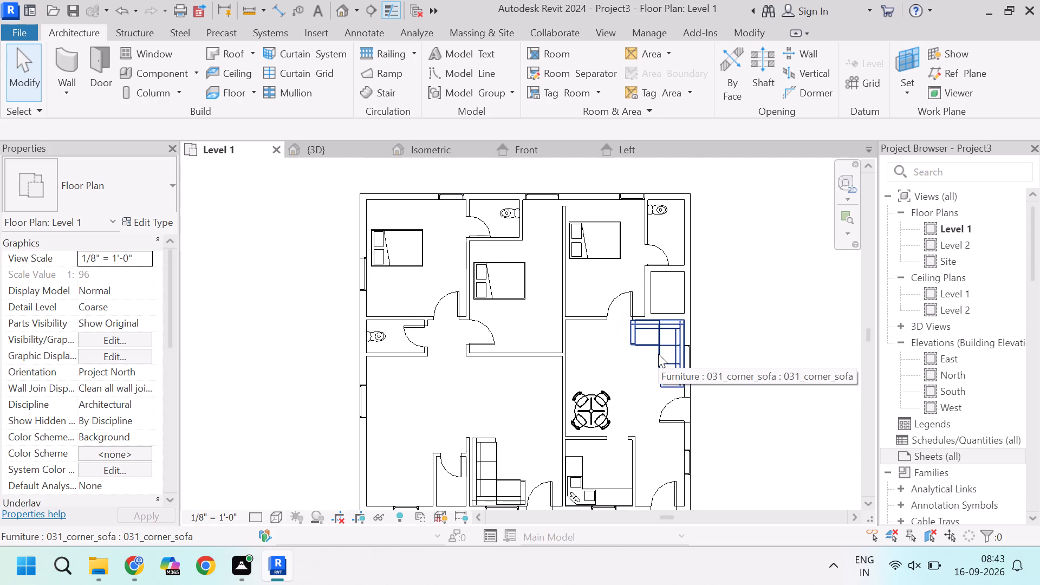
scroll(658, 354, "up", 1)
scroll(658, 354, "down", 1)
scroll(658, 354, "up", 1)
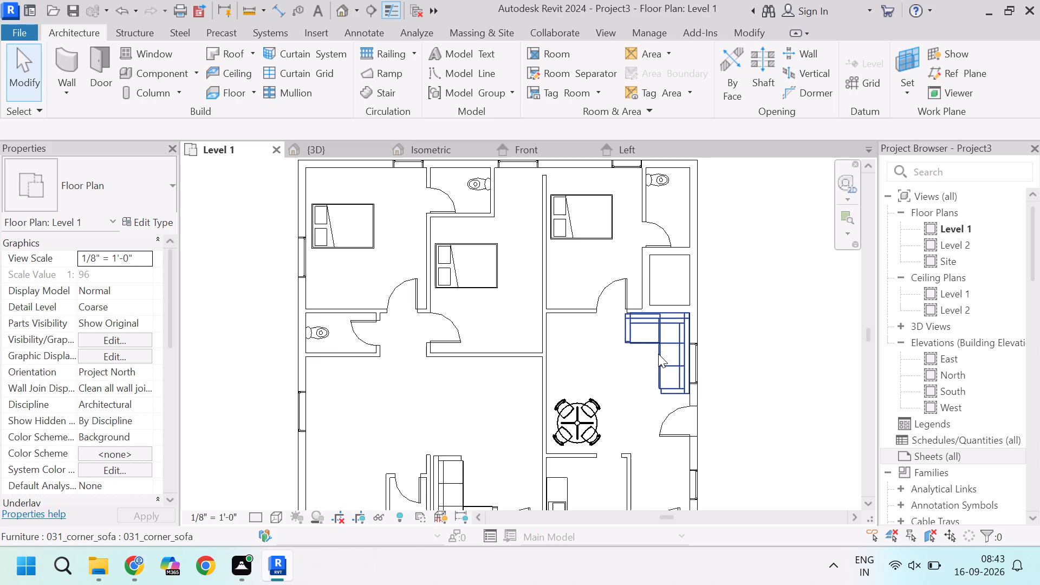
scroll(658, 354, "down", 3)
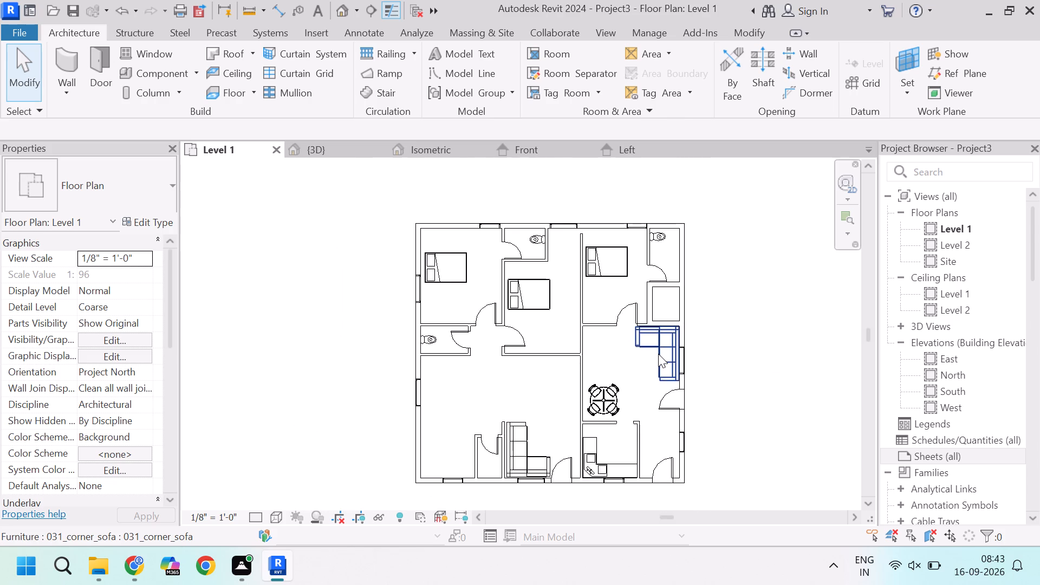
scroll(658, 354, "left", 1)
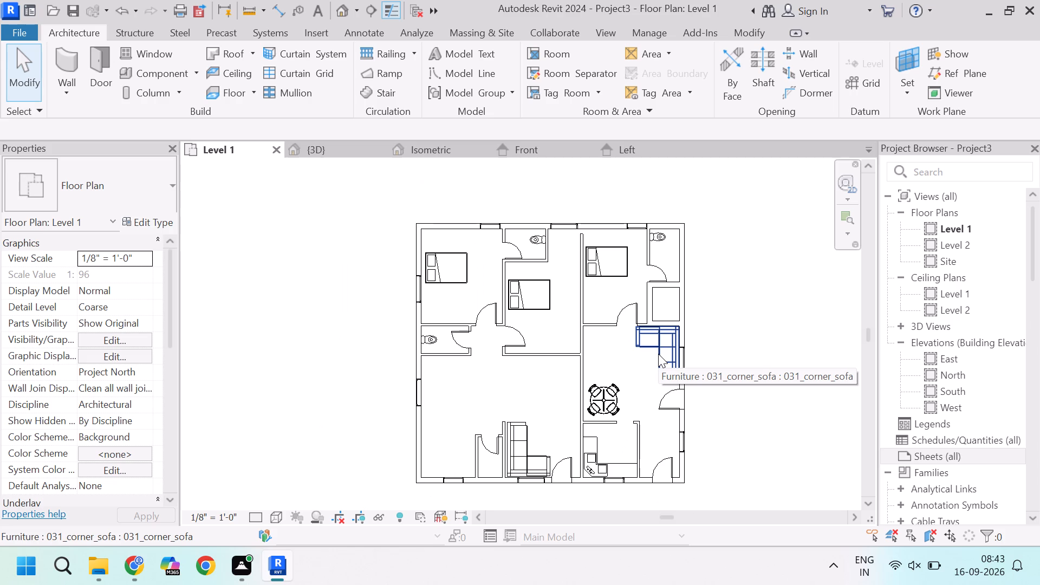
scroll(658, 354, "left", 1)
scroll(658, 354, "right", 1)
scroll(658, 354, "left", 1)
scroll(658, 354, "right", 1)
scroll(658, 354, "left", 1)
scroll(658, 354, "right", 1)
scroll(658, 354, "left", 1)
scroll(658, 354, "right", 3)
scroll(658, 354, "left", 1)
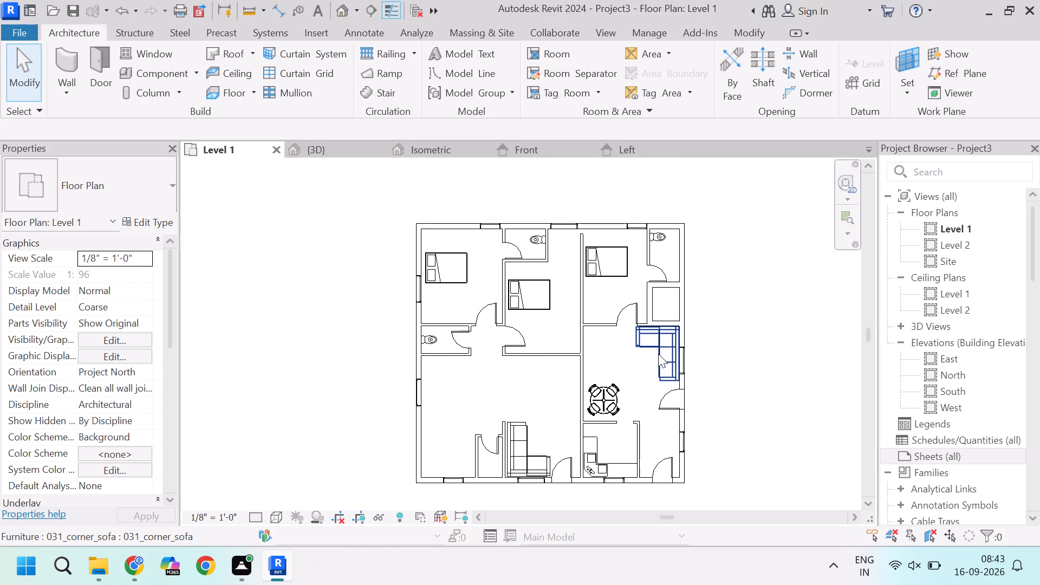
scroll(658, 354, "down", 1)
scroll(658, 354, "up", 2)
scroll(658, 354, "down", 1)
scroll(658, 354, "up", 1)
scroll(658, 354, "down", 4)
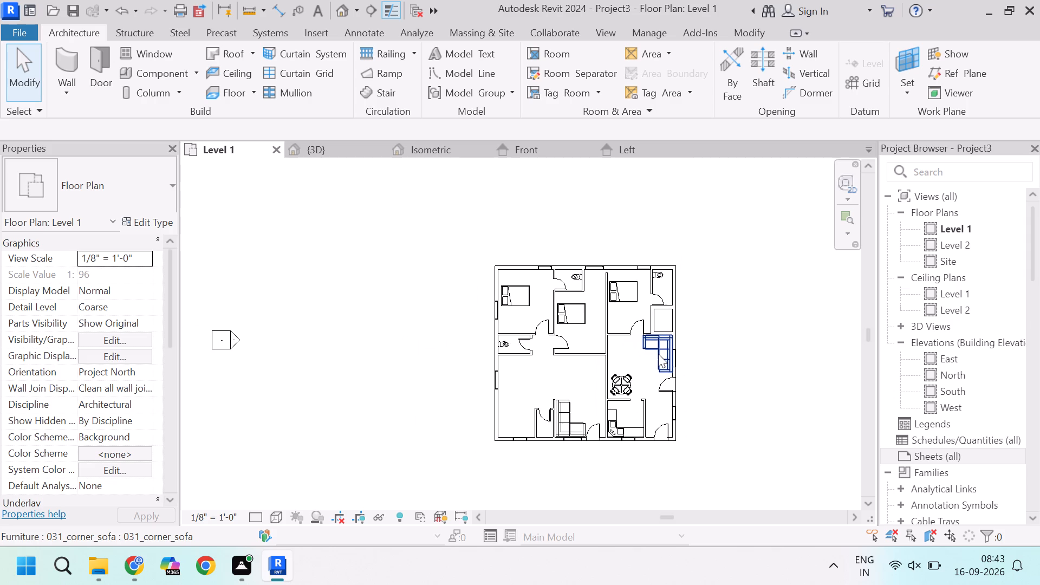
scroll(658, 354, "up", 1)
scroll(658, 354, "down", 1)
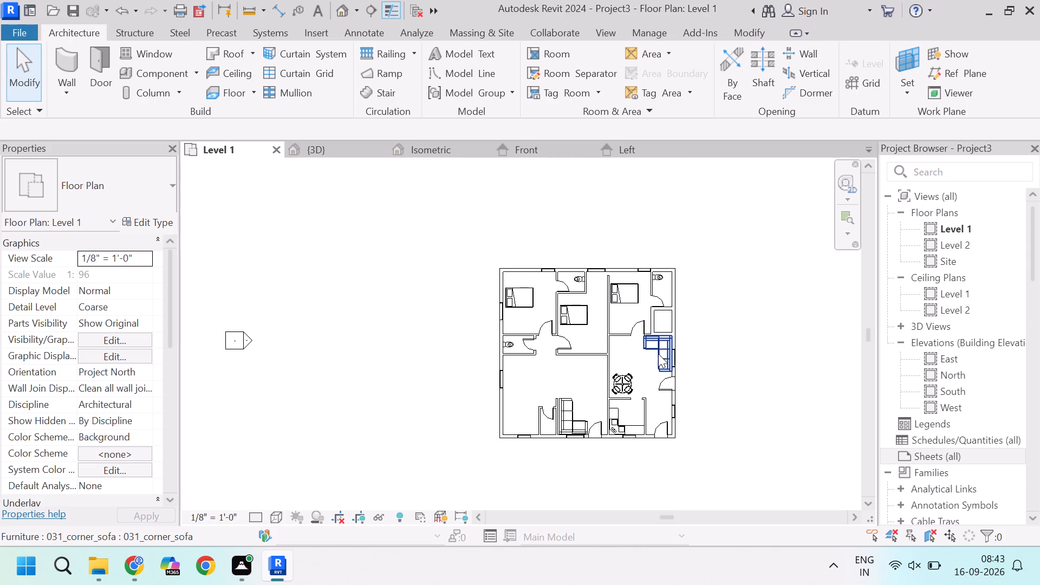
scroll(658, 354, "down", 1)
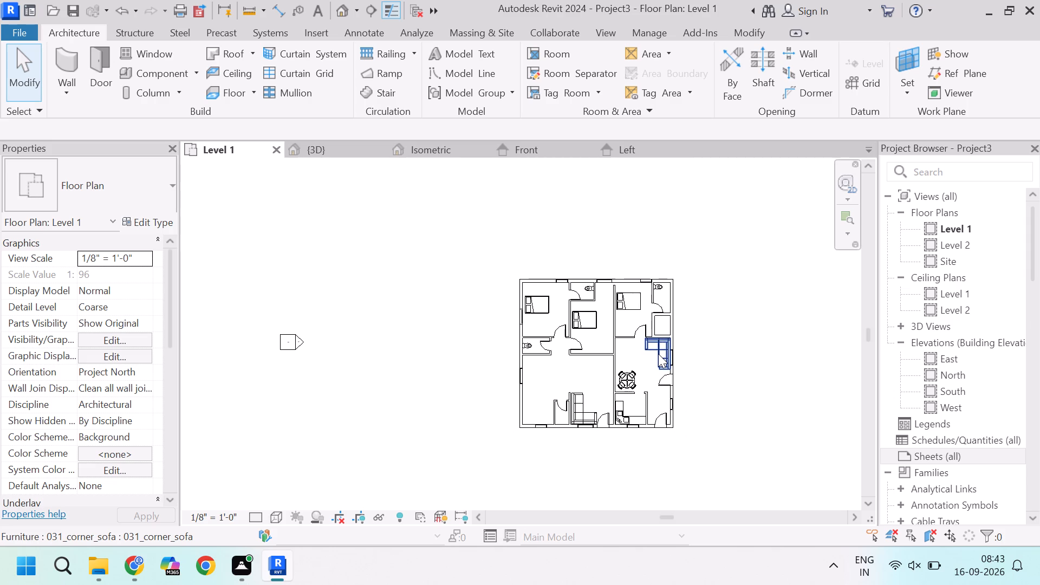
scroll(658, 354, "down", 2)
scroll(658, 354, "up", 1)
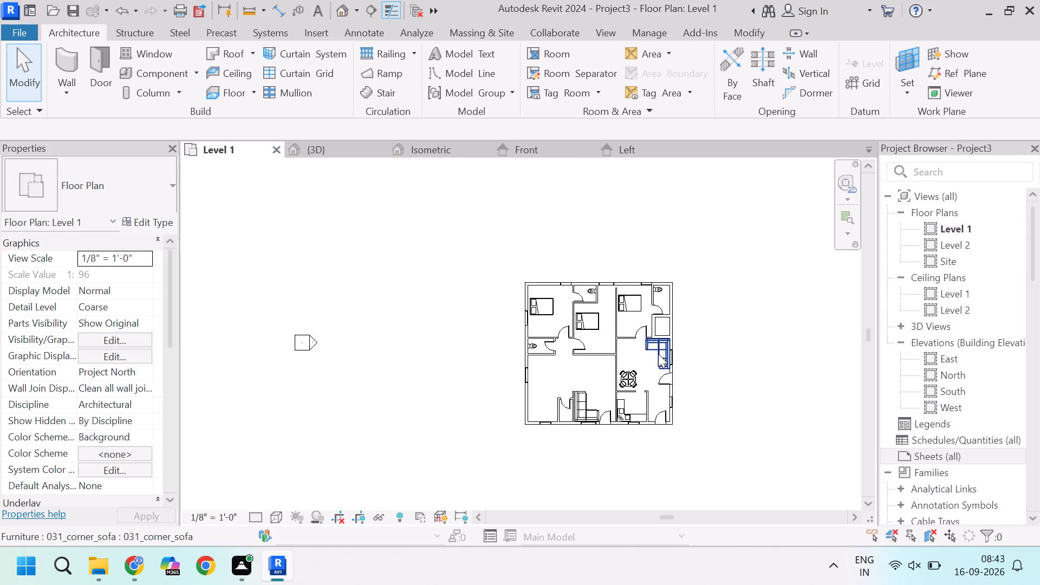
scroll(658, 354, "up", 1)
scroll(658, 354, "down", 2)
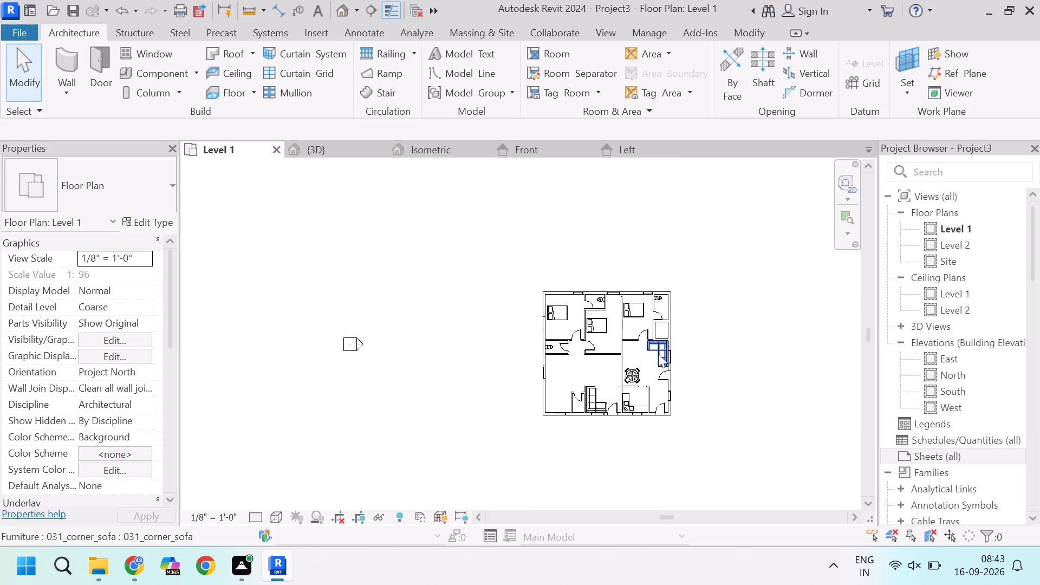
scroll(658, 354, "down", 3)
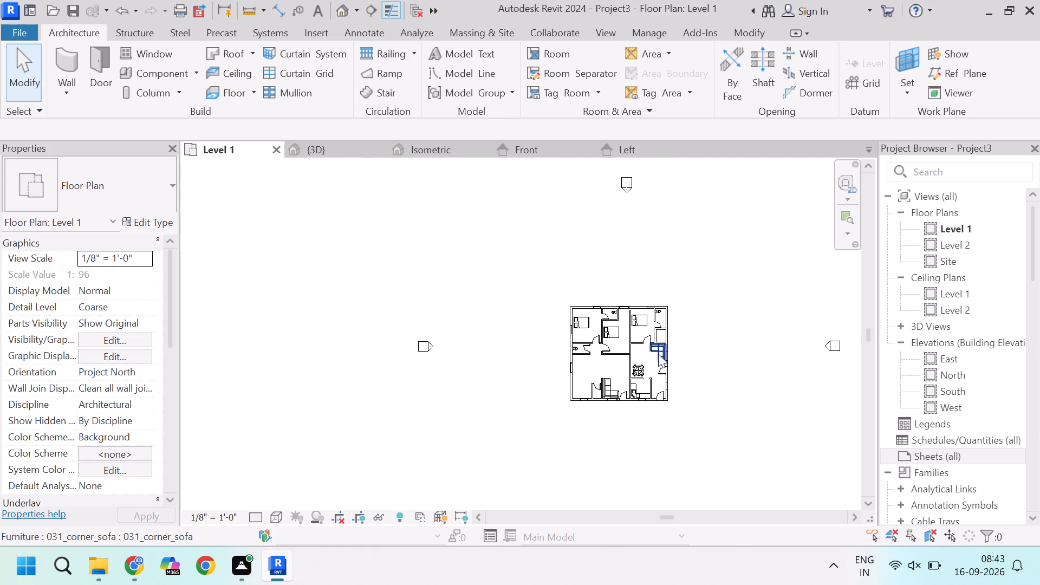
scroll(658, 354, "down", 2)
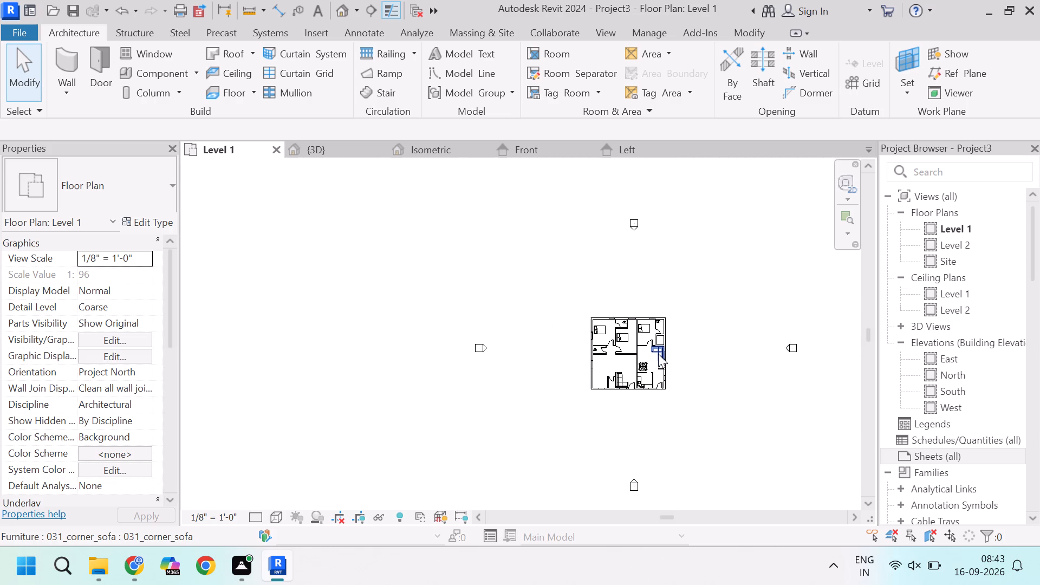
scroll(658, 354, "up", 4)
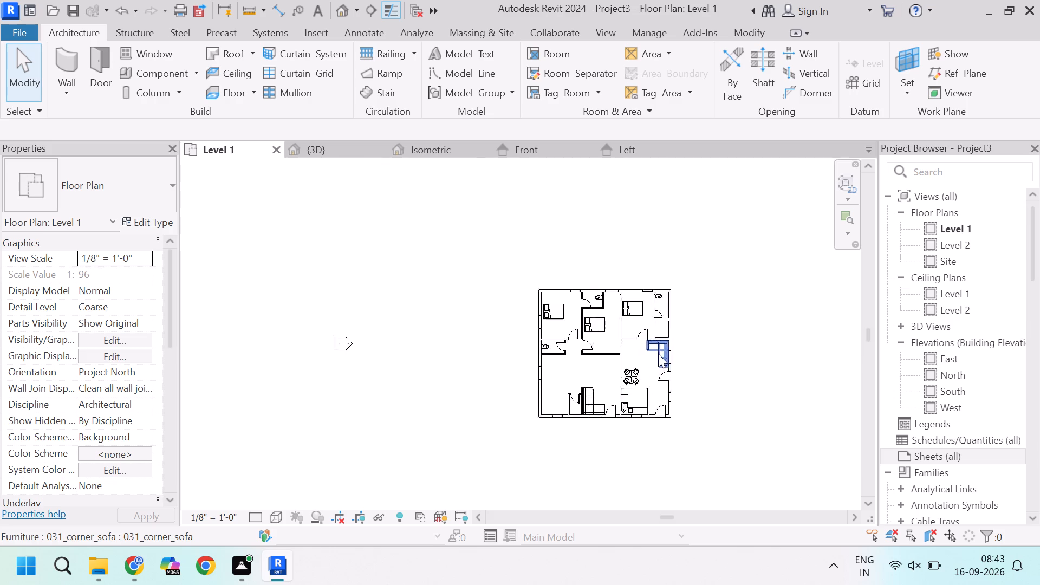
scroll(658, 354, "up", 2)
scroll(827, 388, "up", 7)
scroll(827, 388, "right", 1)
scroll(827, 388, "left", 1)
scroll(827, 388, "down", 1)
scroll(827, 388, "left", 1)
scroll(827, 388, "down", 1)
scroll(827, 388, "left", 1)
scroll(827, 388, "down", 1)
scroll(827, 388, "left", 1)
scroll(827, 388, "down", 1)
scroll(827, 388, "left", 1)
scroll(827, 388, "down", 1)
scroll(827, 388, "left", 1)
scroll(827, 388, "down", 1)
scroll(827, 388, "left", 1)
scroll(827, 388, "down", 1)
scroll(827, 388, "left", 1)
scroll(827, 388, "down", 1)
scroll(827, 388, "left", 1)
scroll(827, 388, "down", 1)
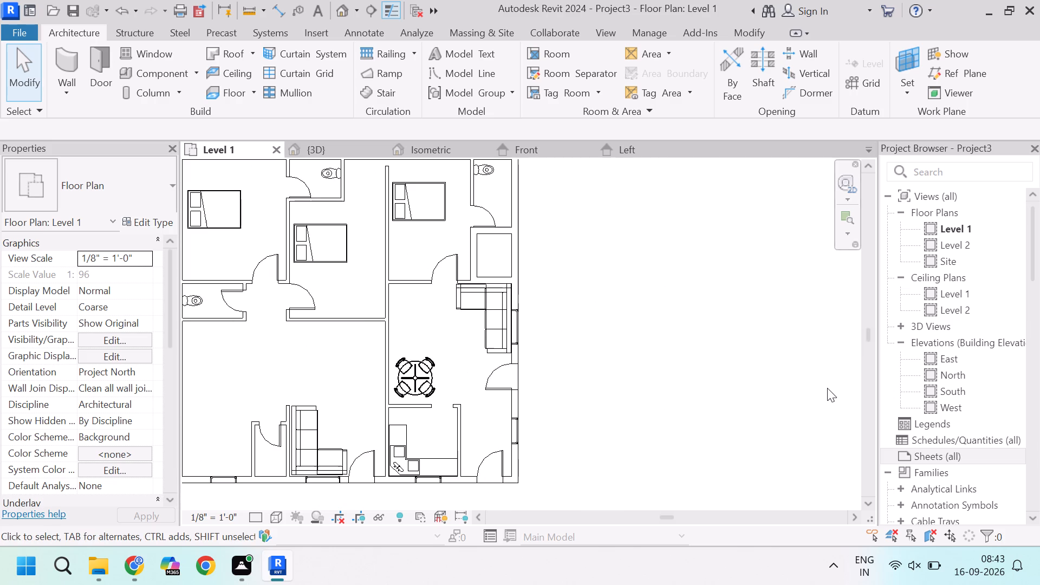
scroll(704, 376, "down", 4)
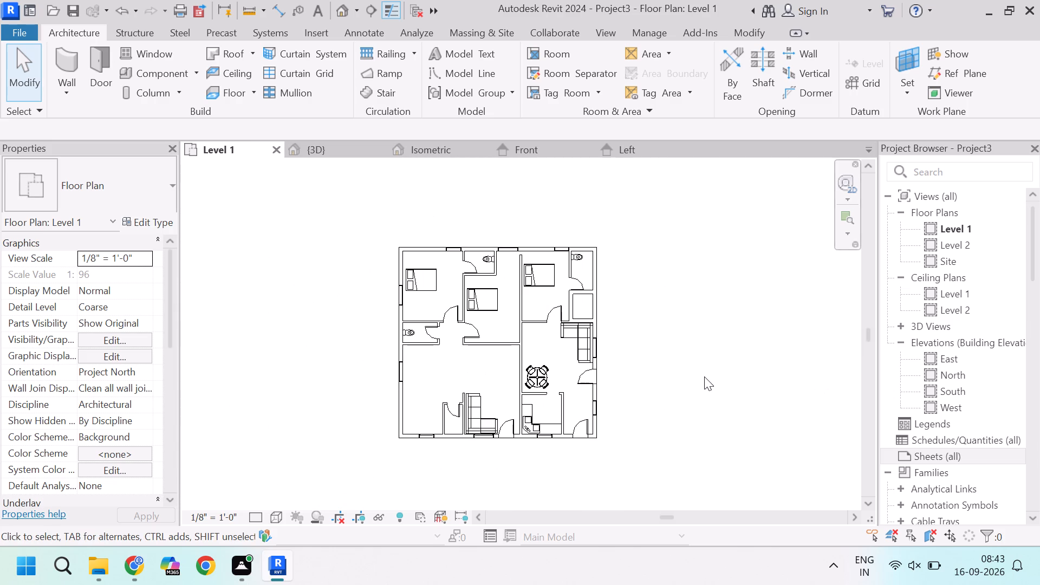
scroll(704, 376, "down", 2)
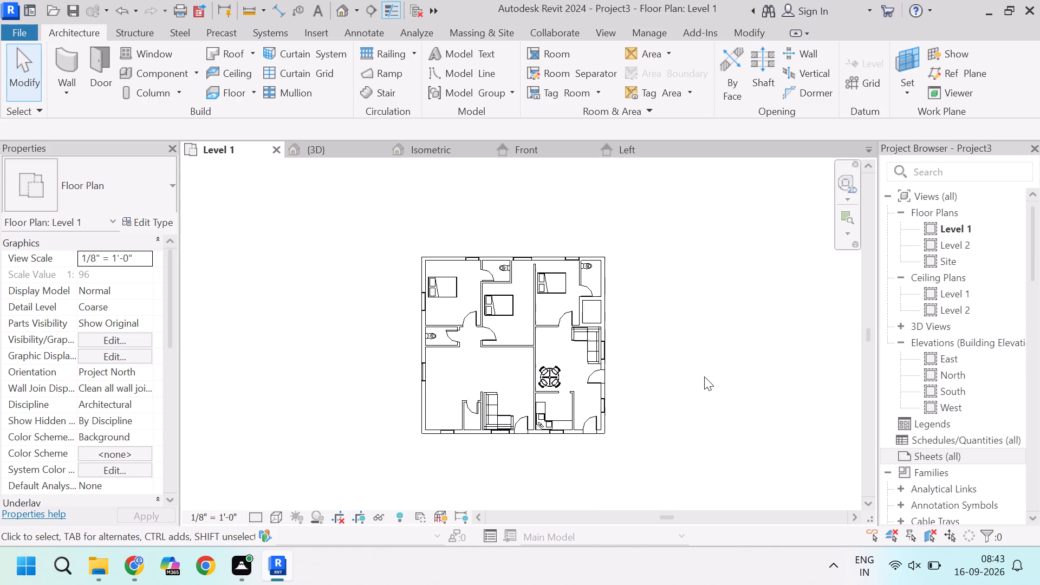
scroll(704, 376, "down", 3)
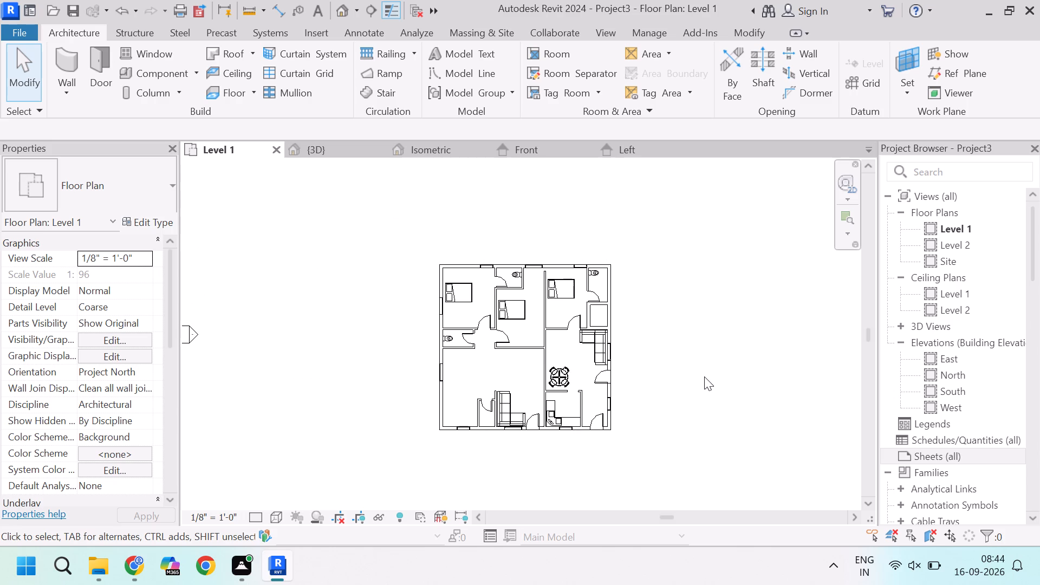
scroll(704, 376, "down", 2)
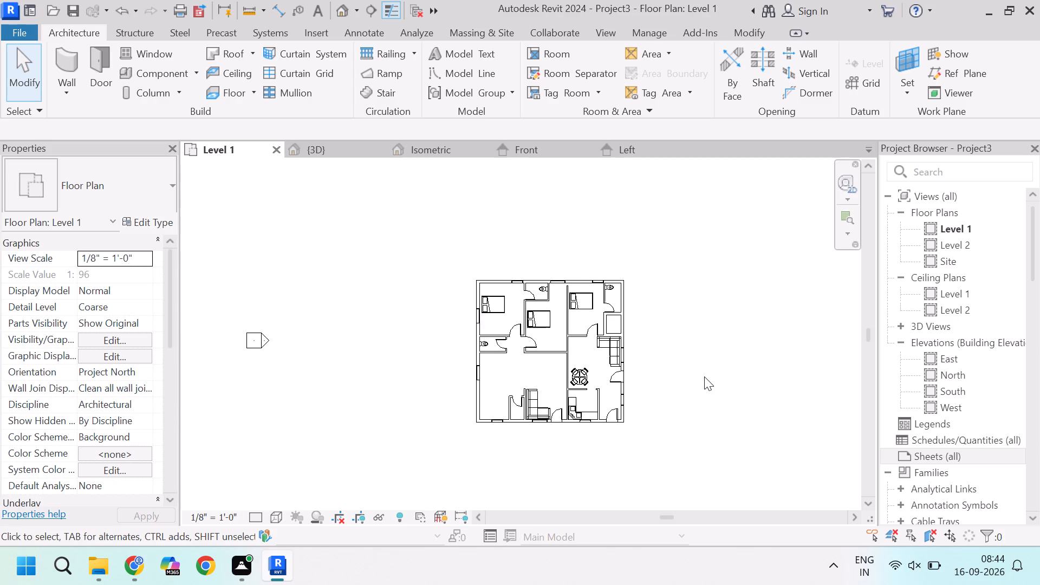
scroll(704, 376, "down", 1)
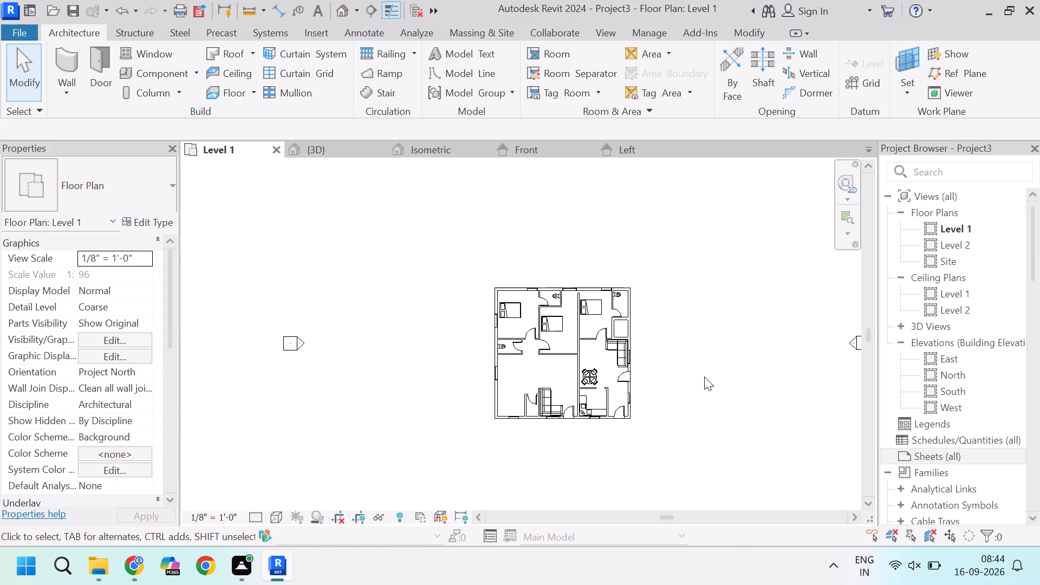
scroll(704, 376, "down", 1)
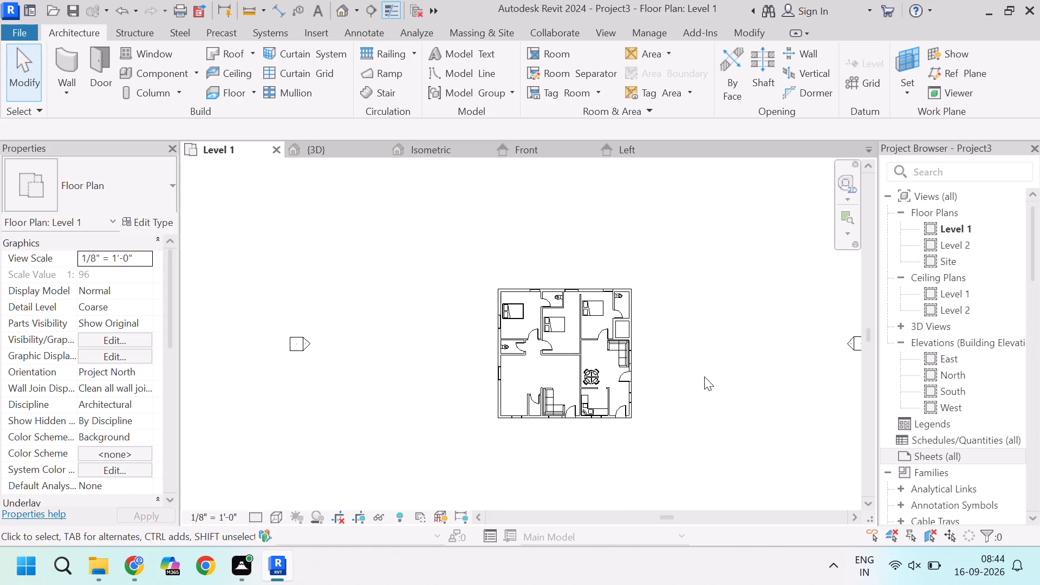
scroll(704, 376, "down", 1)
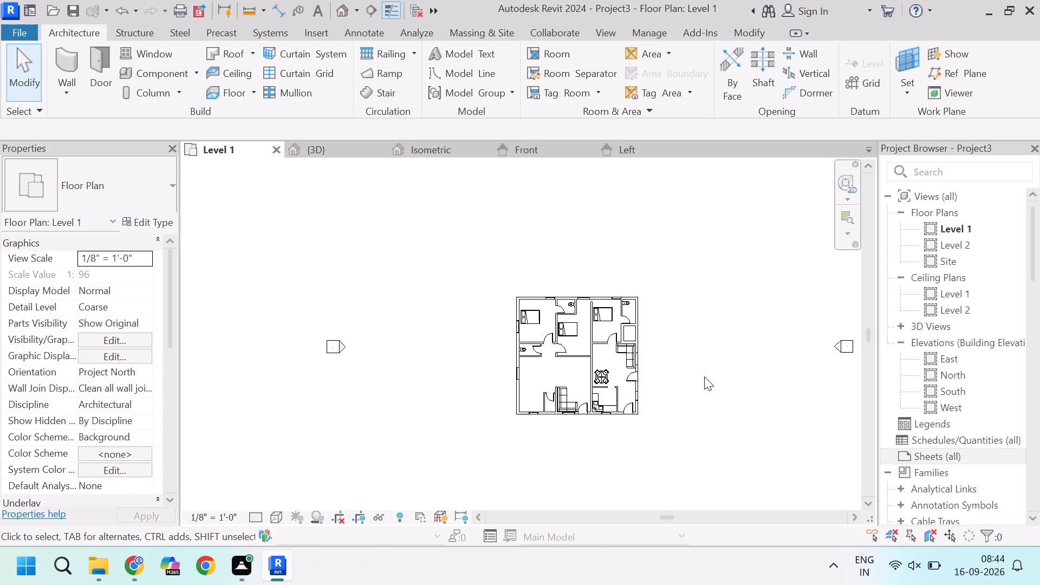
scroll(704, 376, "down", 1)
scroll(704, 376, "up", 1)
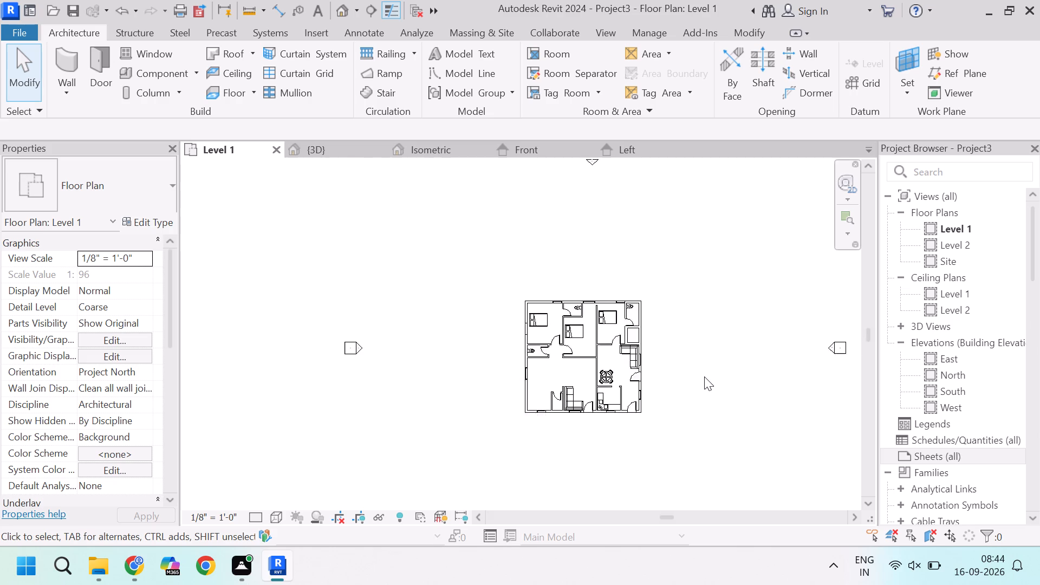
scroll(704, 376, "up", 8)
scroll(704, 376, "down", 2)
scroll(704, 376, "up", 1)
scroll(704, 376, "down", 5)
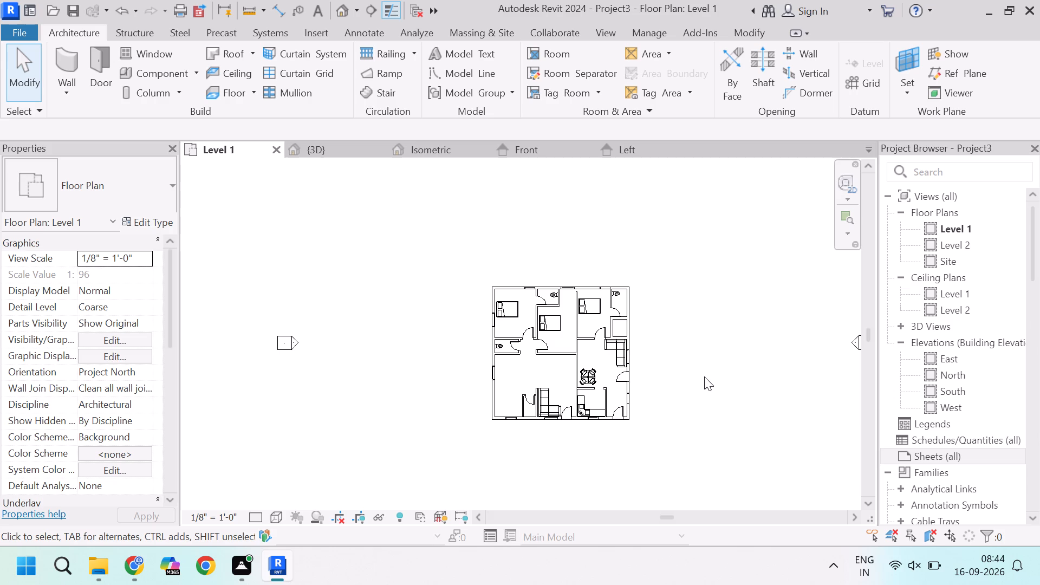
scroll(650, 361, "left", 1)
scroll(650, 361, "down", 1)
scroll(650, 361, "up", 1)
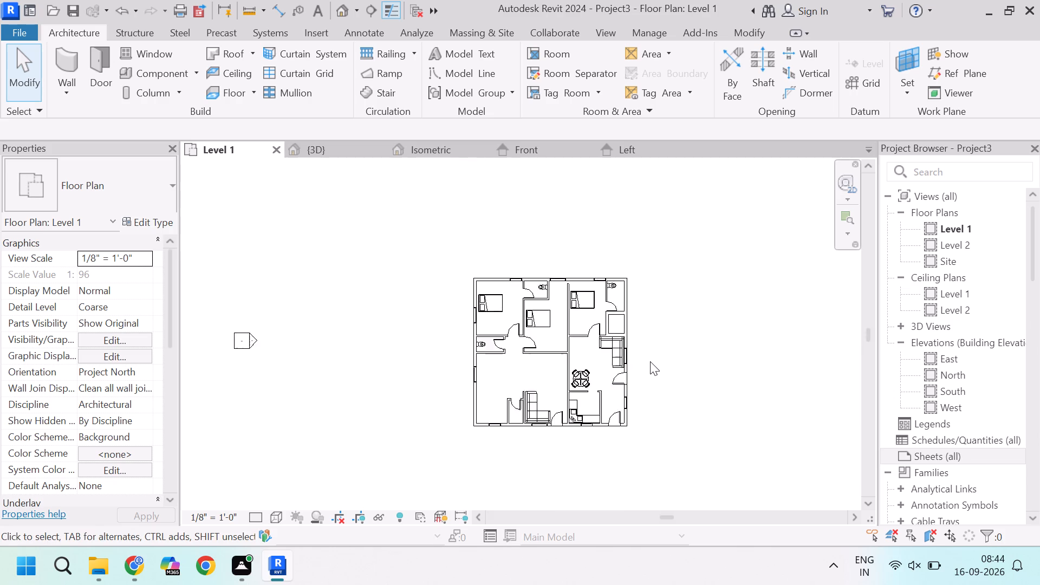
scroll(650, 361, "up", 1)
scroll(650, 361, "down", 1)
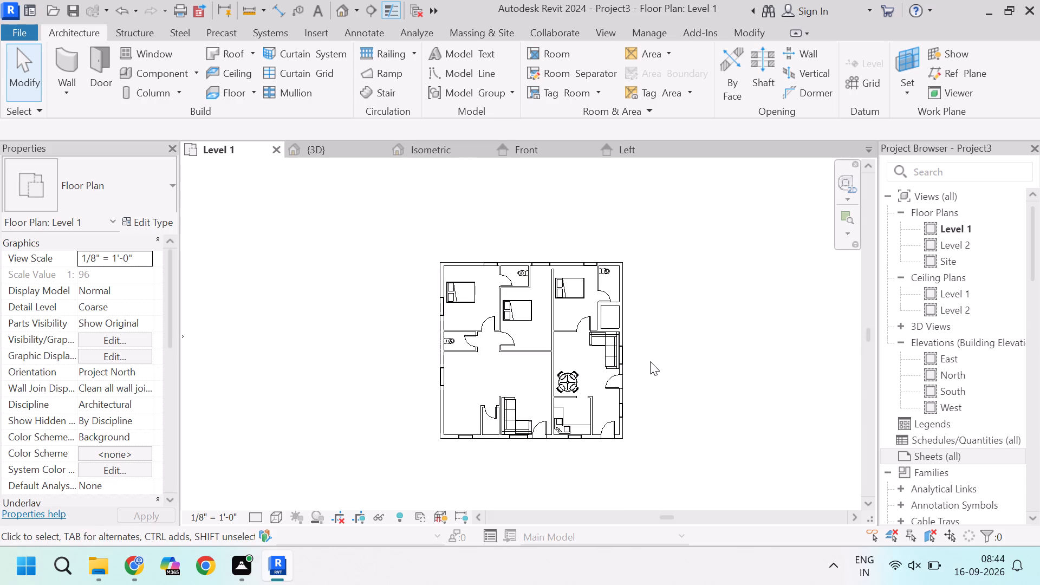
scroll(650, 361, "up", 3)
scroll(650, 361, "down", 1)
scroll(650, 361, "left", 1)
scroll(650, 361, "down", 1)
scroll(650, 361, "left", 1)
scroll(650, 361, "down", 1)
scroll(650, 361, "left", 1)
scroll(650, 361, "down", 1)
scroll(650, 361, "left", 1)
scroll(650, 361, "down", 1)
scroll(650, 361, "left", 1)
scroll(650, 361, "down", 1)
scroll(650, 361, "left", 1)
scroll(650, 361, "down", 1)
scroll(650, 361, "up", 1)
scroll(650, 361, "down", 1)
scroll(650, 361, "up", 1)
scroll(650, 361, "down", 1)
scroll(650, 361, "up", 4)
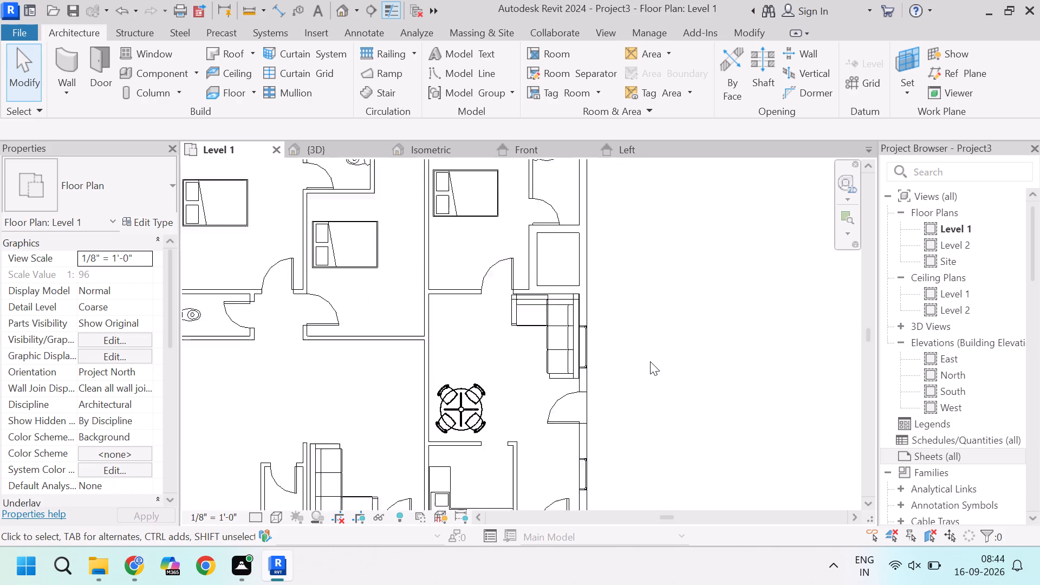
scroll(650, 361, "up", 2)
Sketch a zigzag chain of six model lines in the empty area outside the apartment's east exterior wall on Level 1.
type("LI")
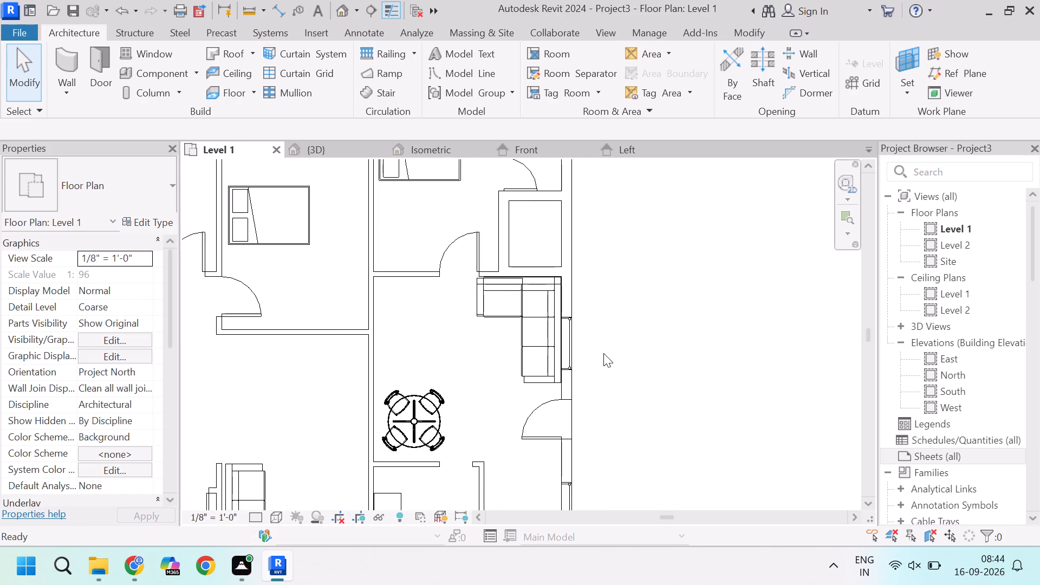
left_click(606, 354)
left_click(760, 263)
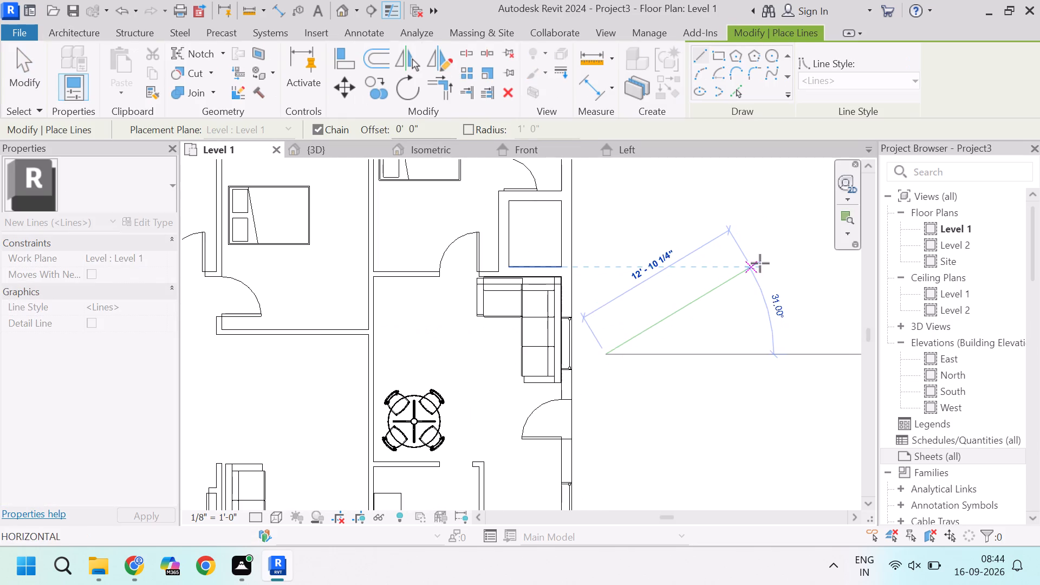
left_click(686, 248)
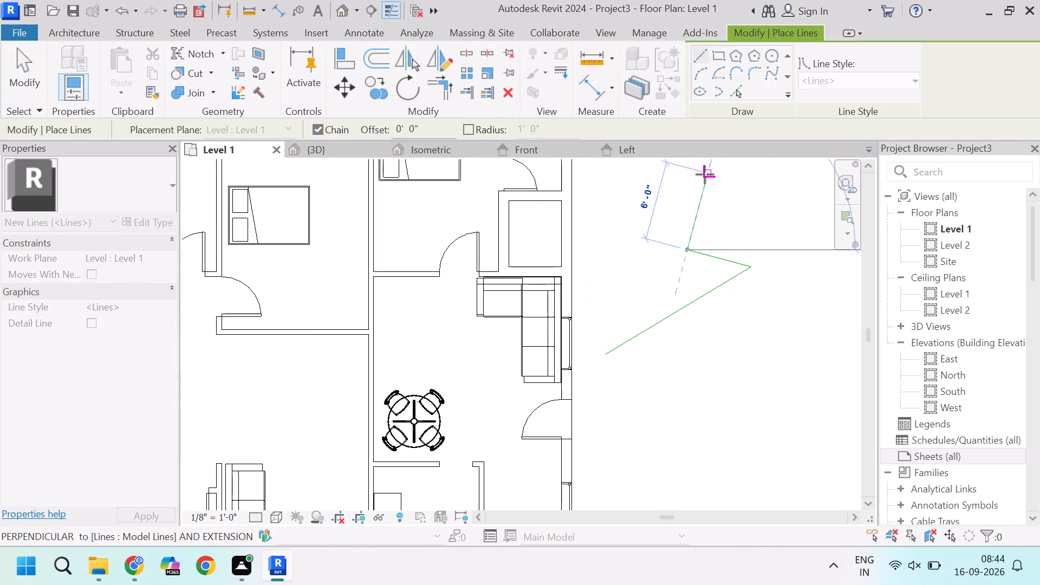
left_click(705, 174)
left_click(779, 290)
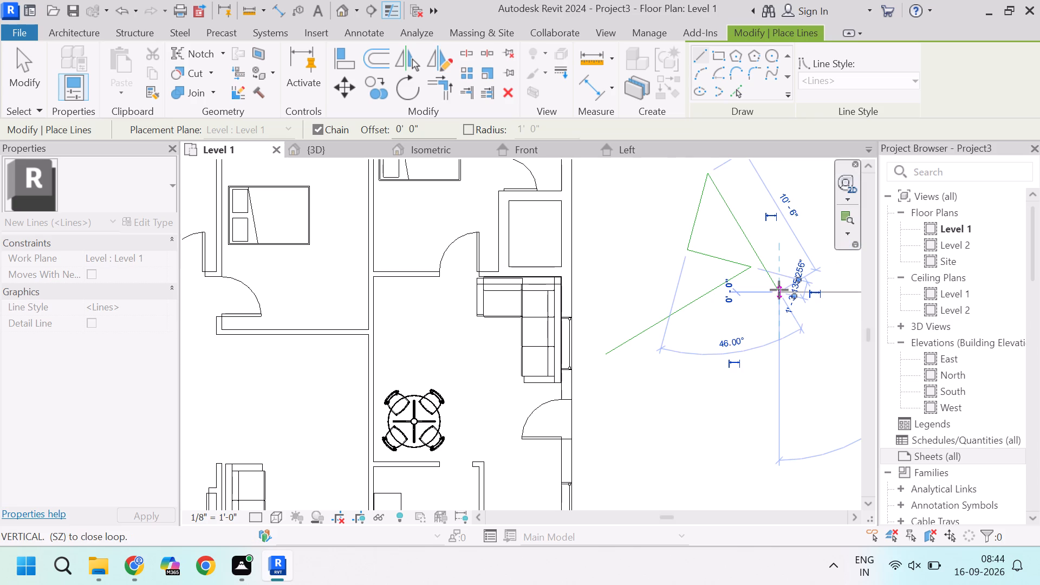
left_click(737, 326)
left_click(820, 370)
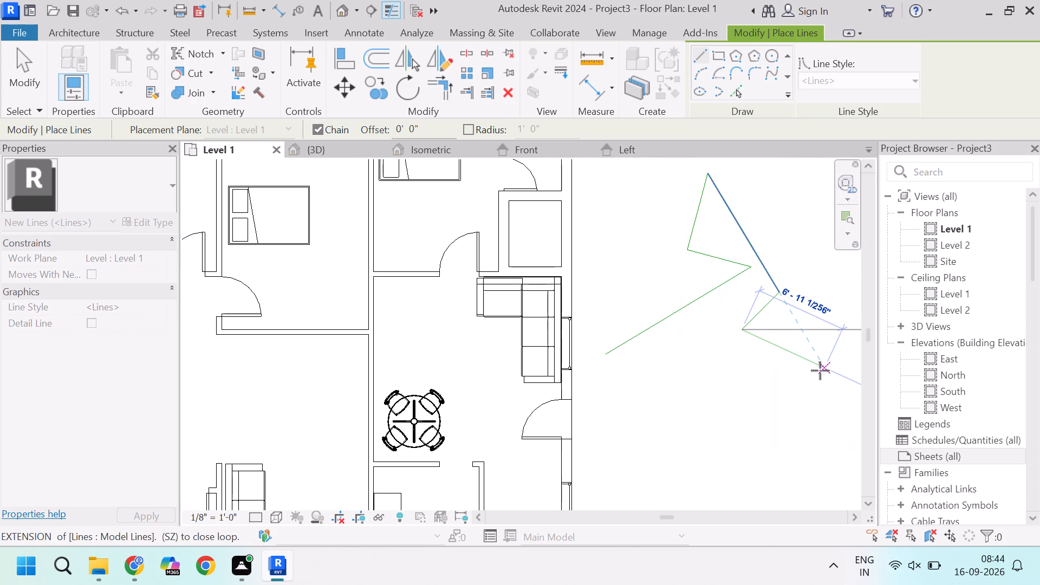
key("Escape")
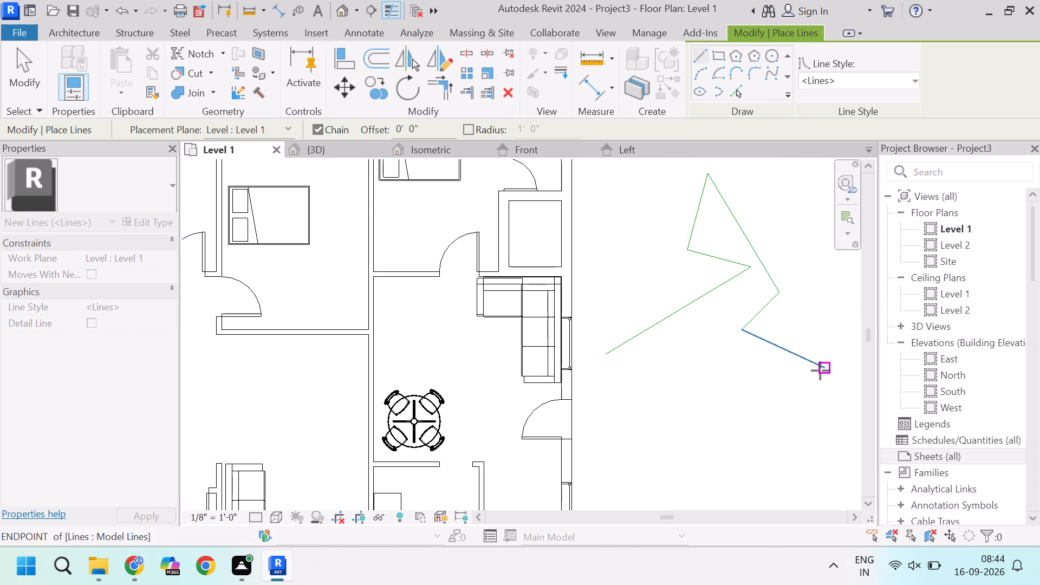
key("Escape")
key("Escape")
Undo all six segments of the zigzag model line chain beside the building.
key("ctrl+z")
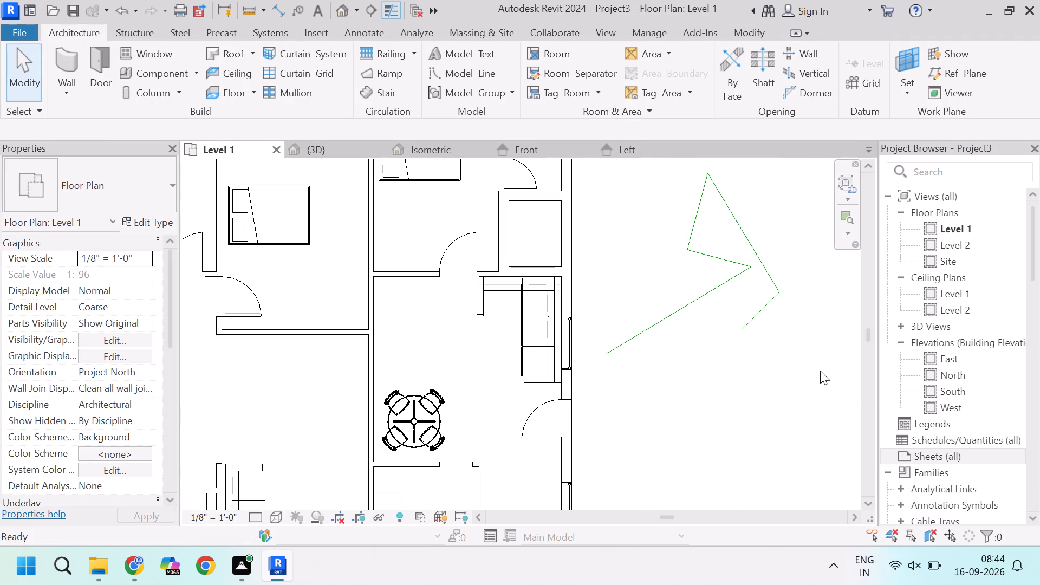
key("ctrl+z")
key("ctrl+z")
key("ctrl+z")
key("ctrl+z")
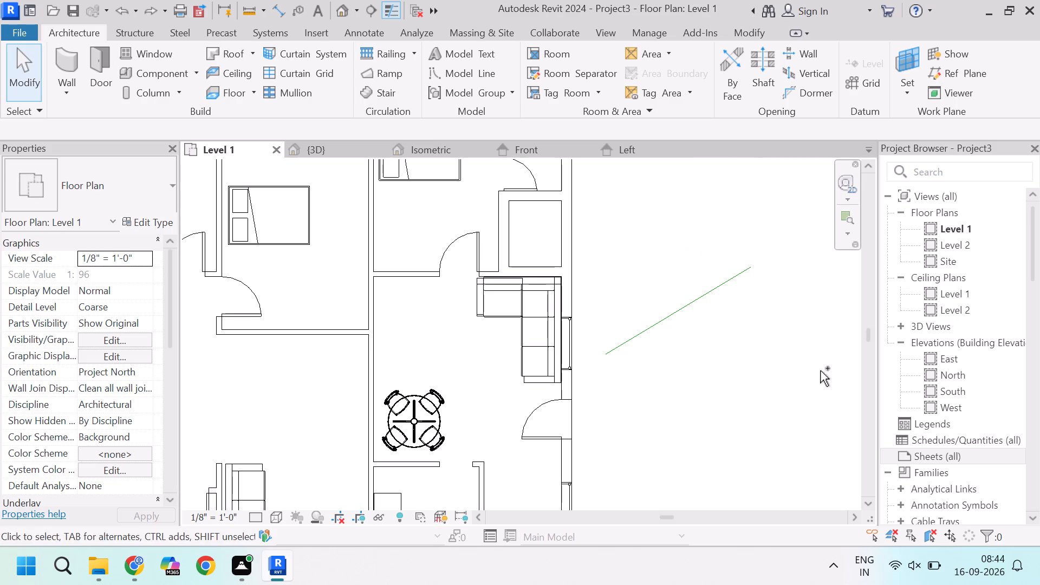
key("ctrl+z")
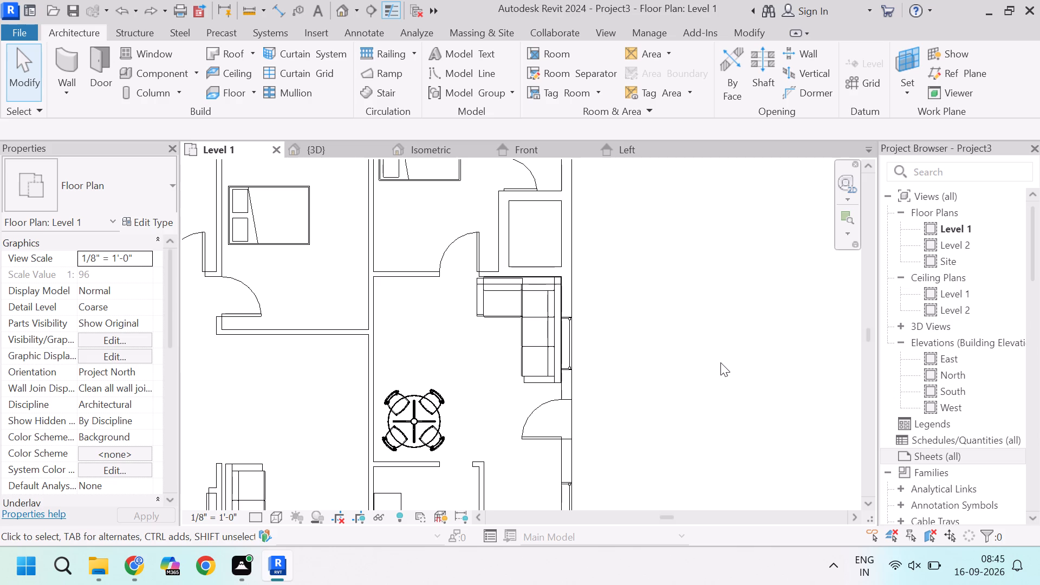
Examine the Level 1 floor plan around the corner sofa and dining table, as well as the overall room layout.
scroll(704, 339, "up", 1)
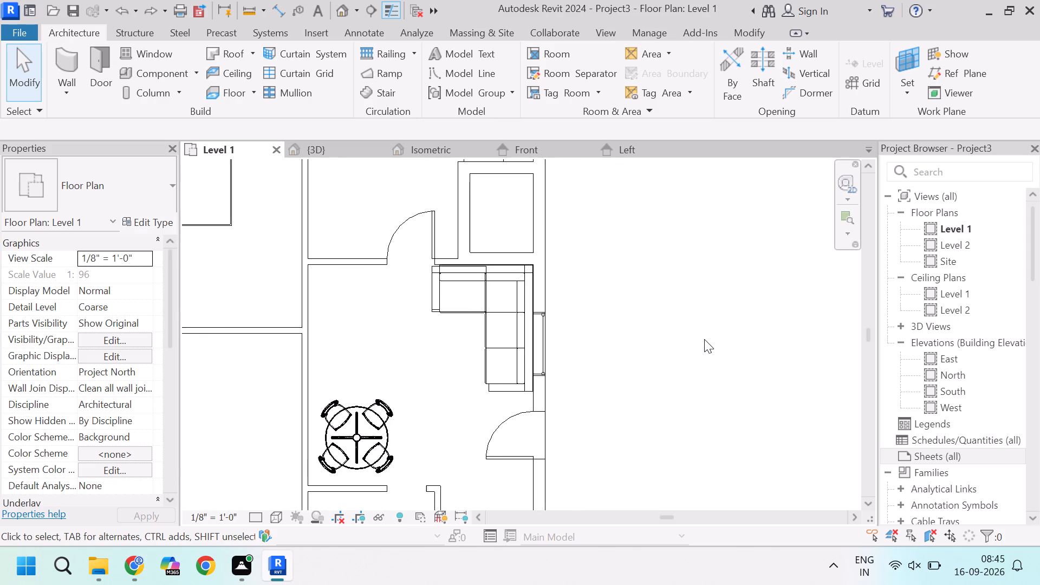
scroll(704, 339, "up", 1)
scroll(704, 339, "down", 4)
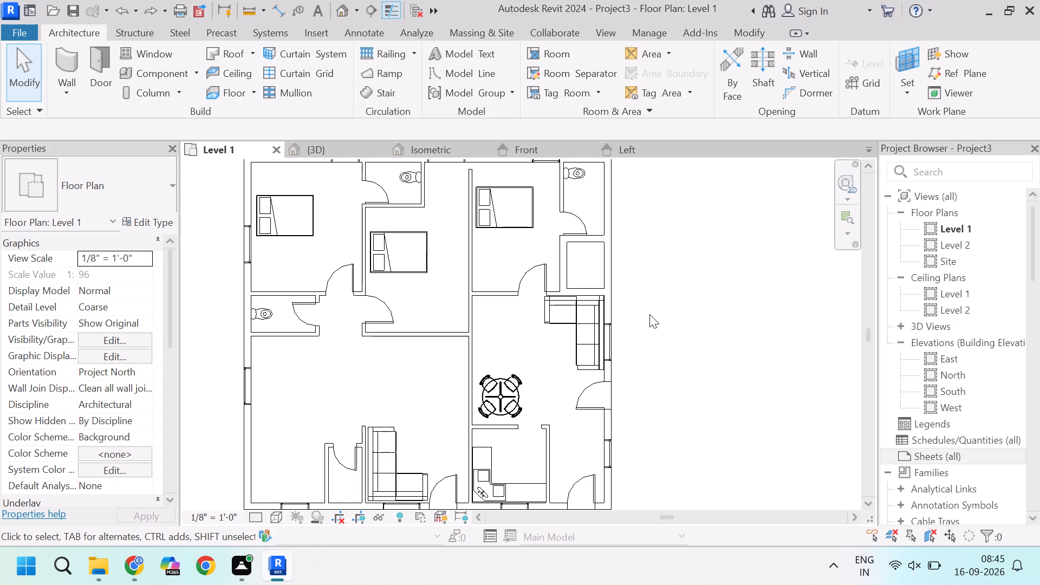
scroll(369, 335, "down", 5)
scroll(369, 335, "up", 13)
scroll(369, 335, "down", 8)
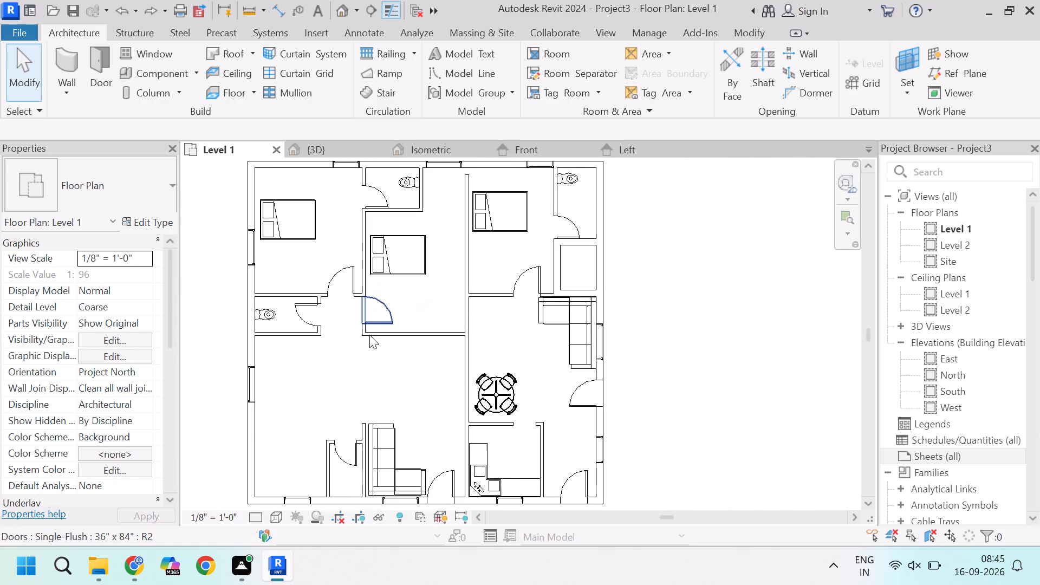
scroll(369, 335, "down", 9)
scroll(369, 335, "up", 7)
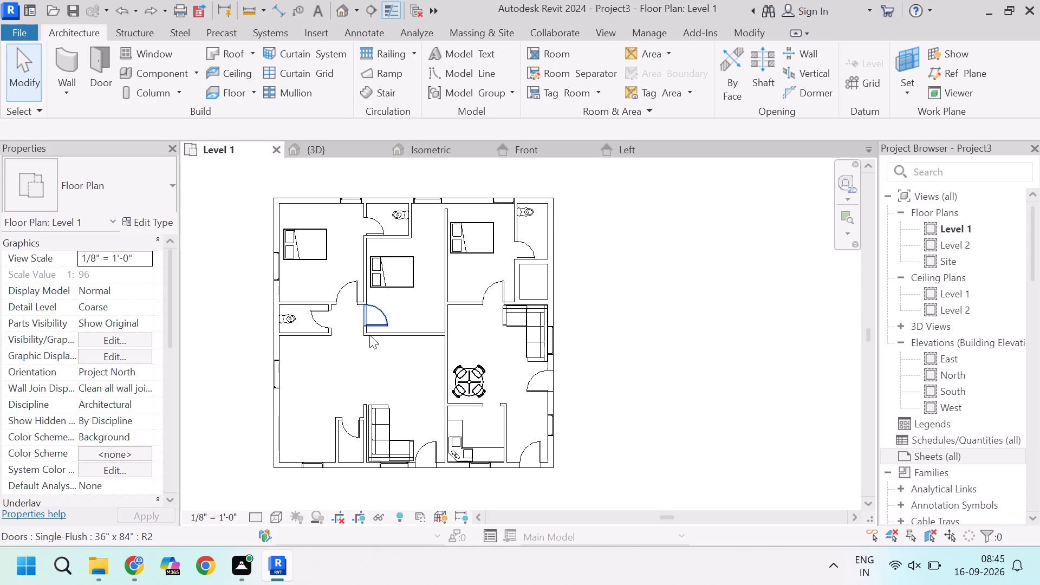
Close the corner sofa family's Isometric view and the Front and Left views, dismissing the save reminder without saving.
left_click(334, 145)
left_click(416, 156)
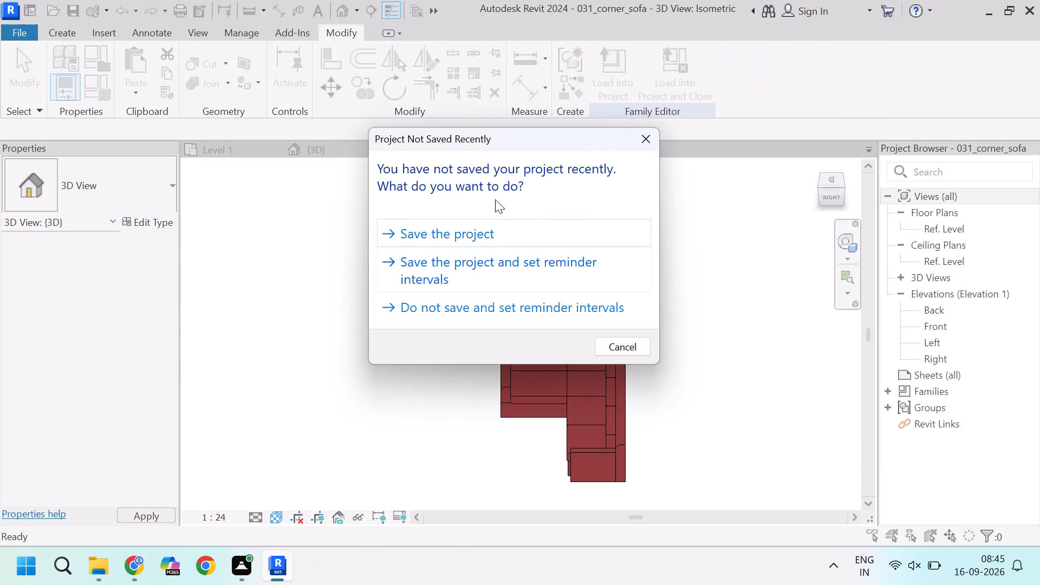
left_click(626, 352)
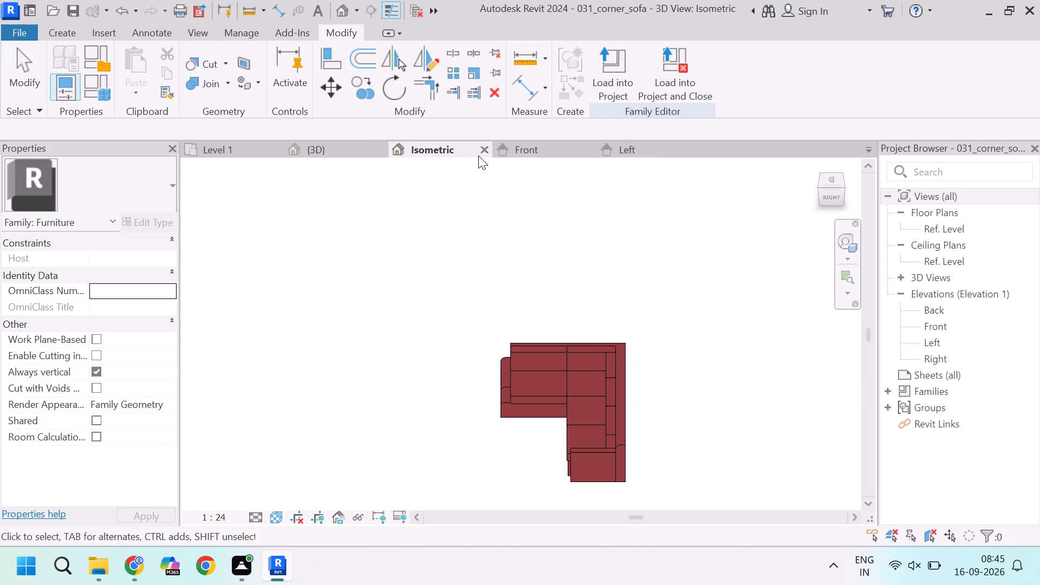
left_click(482, 152)
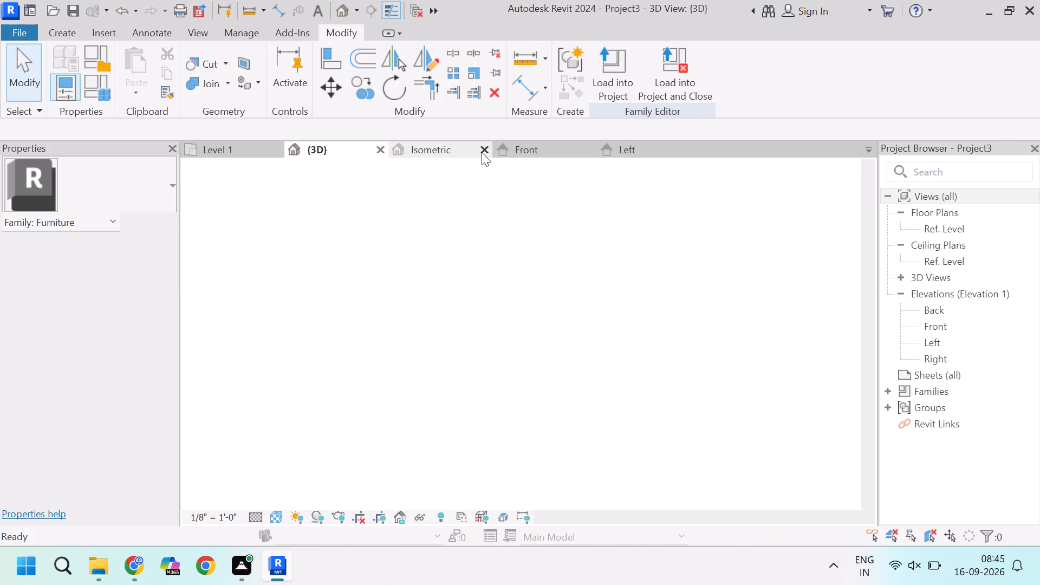
left_click(482, 152)
left_click(482, 152)
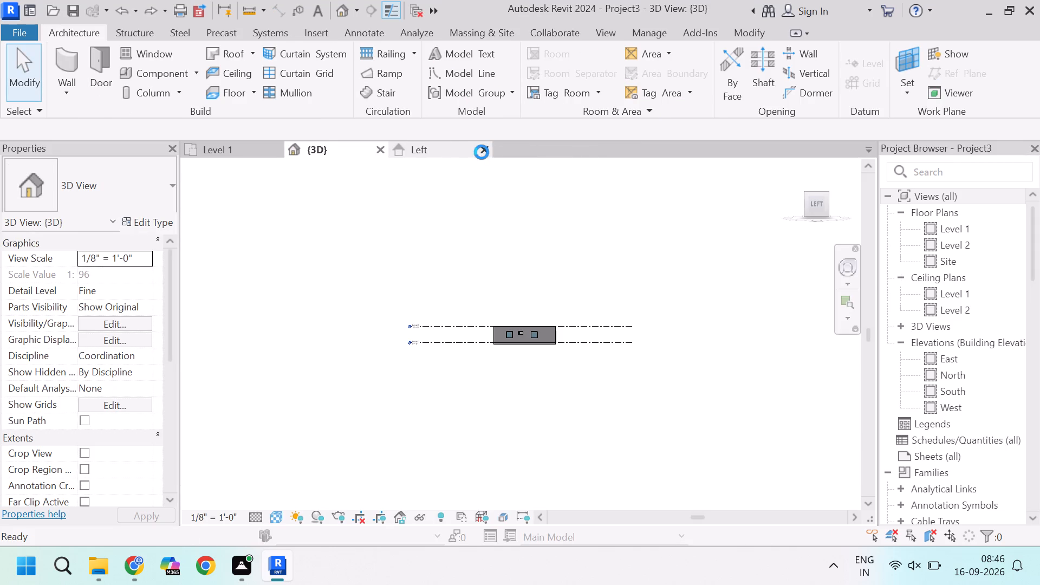
left_click(558, 292)
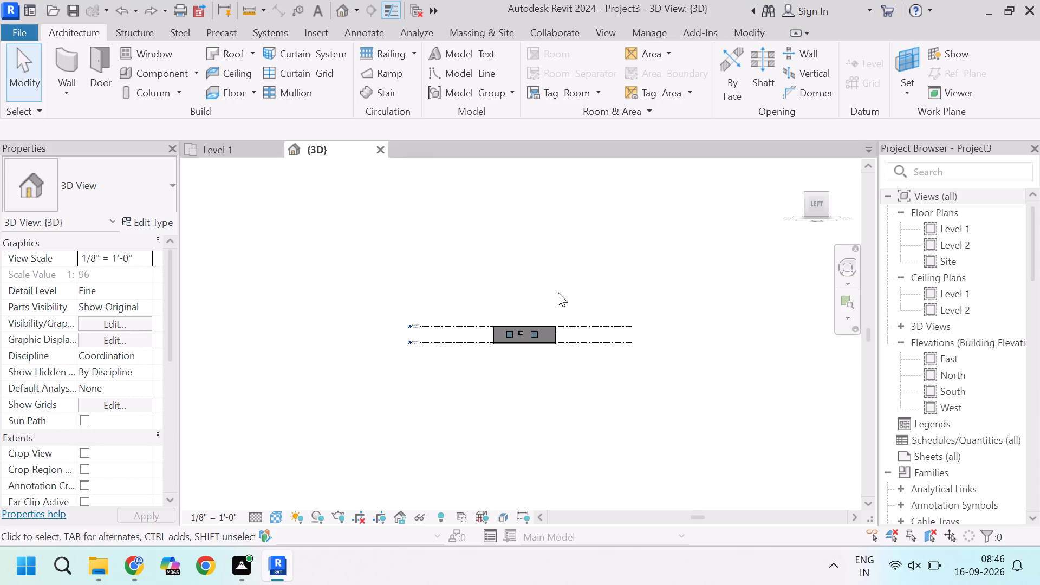
Examine the building's rooms, doors, windows and furniture in the 3D view from a raised corner angle.
left_click(252, 152)
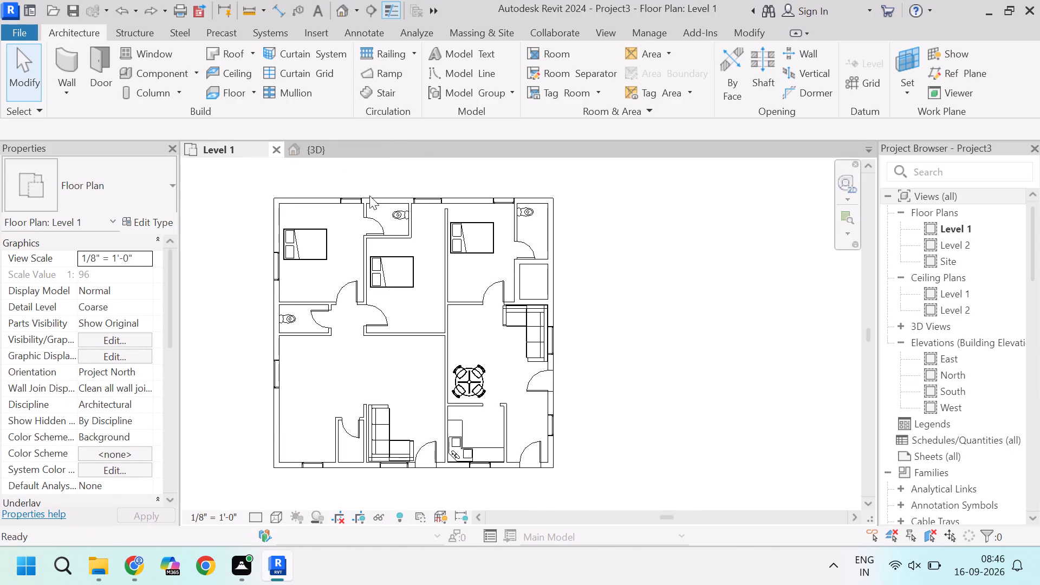
left_click(325, 151)
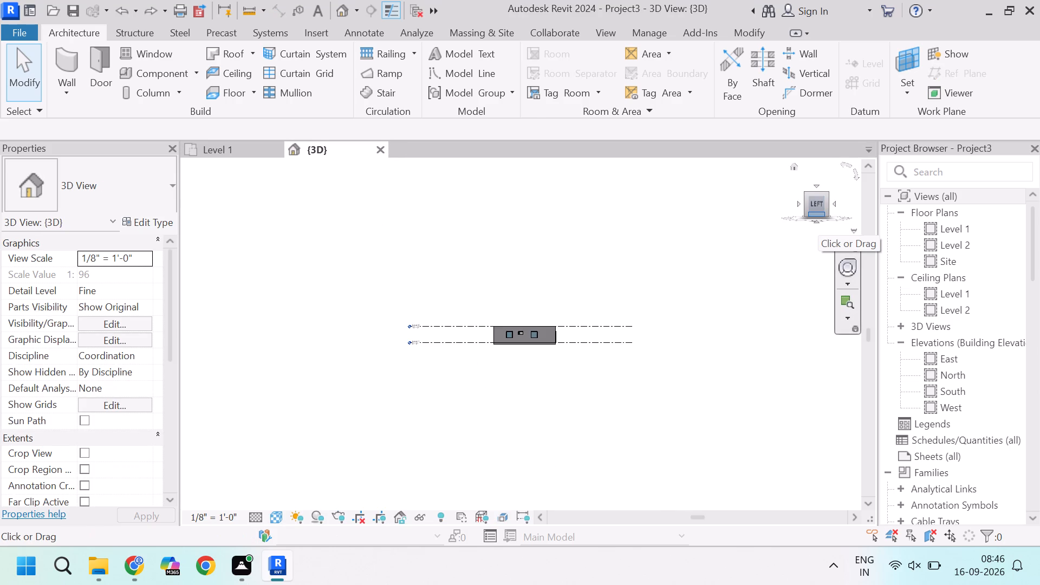
left_click_drag(818, 213, 750, 330)
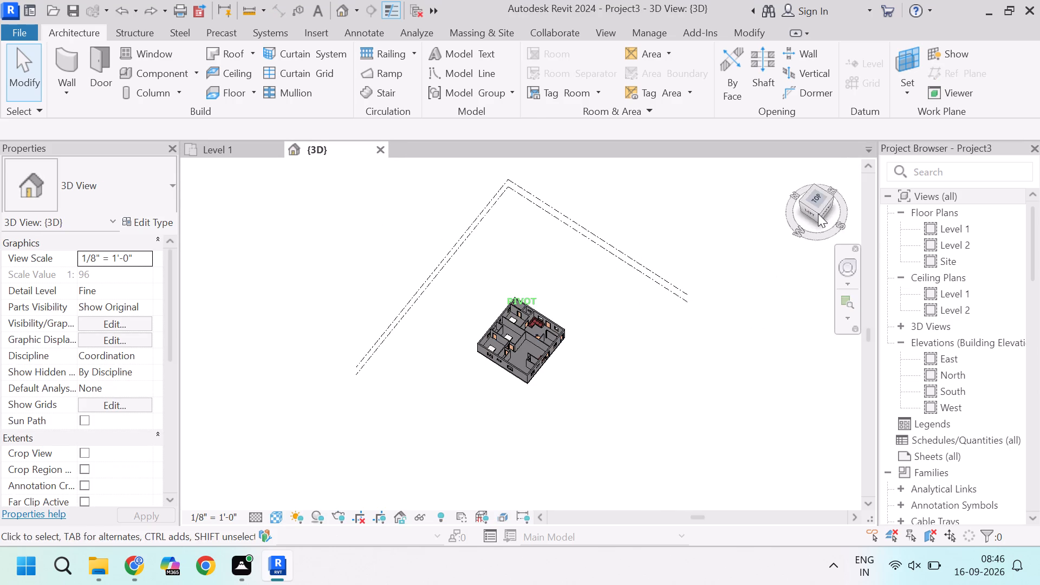
scroll(547, 307, "up", 7)
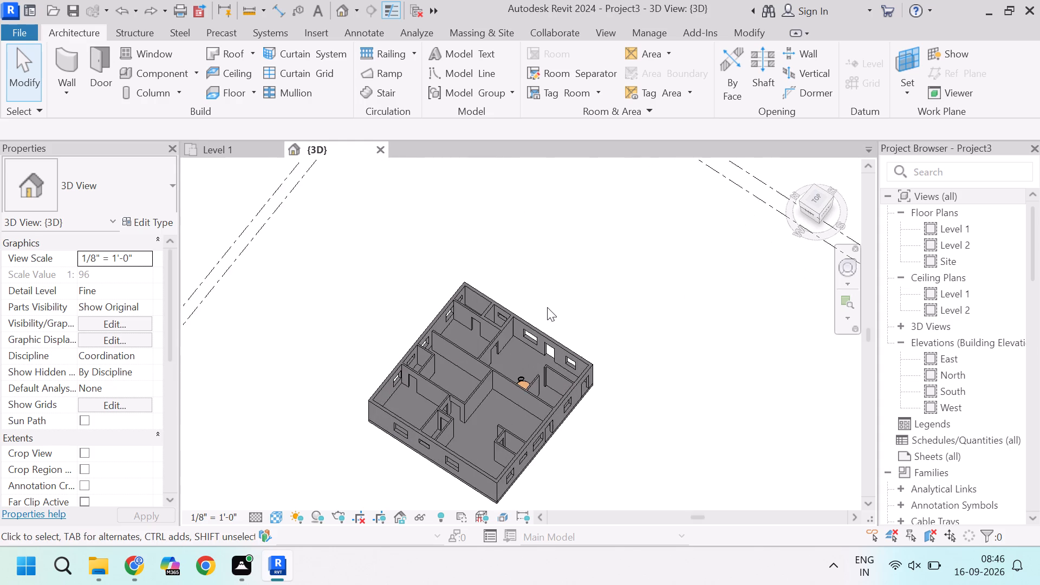
scroll(516, 347, "up", 5)
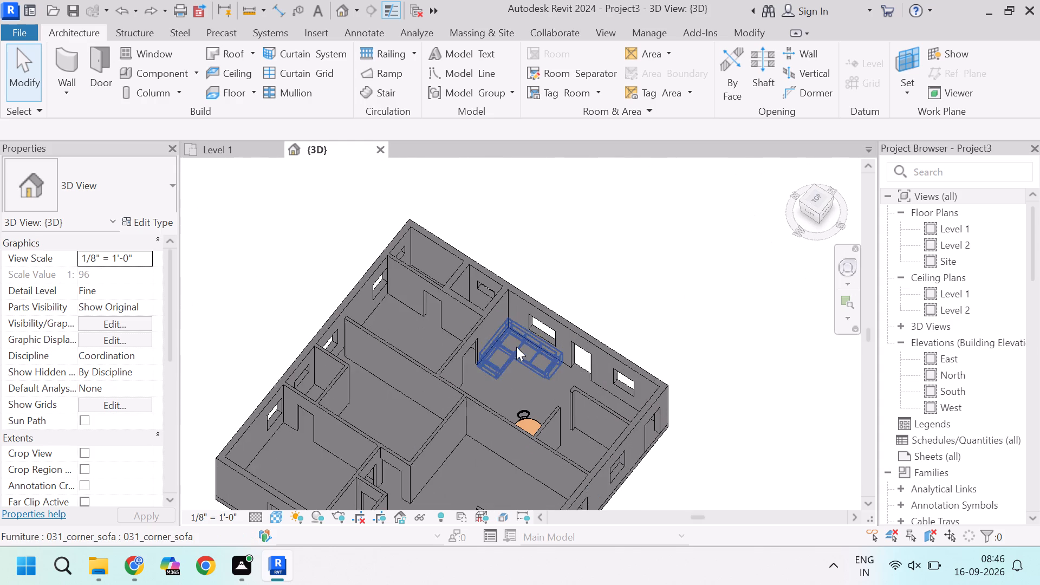
scroll(516, 347, "down", 4)
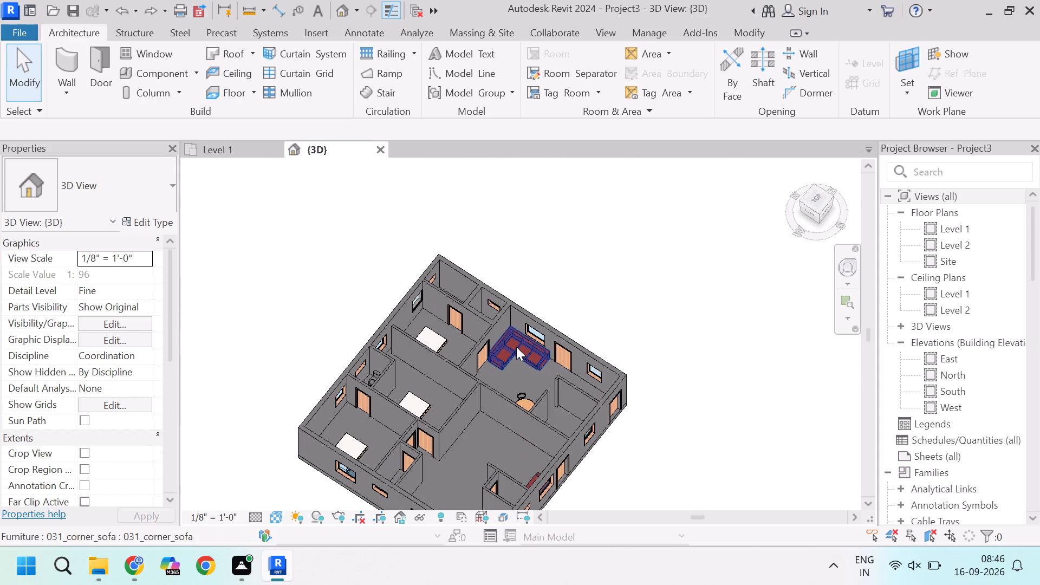
scroll(516, 347, "down", 1)
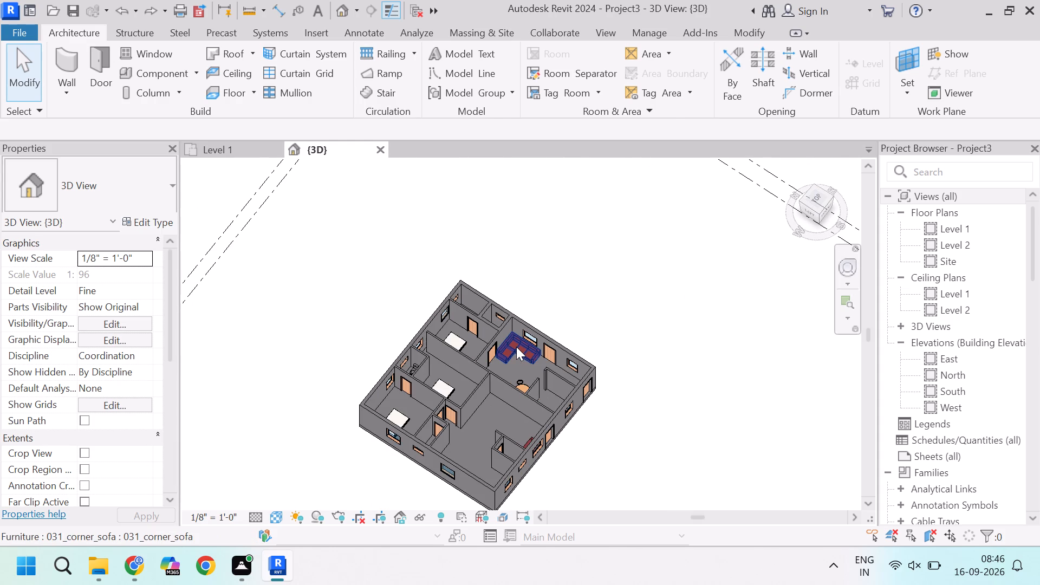
scroll(516, 347, "down", 1)
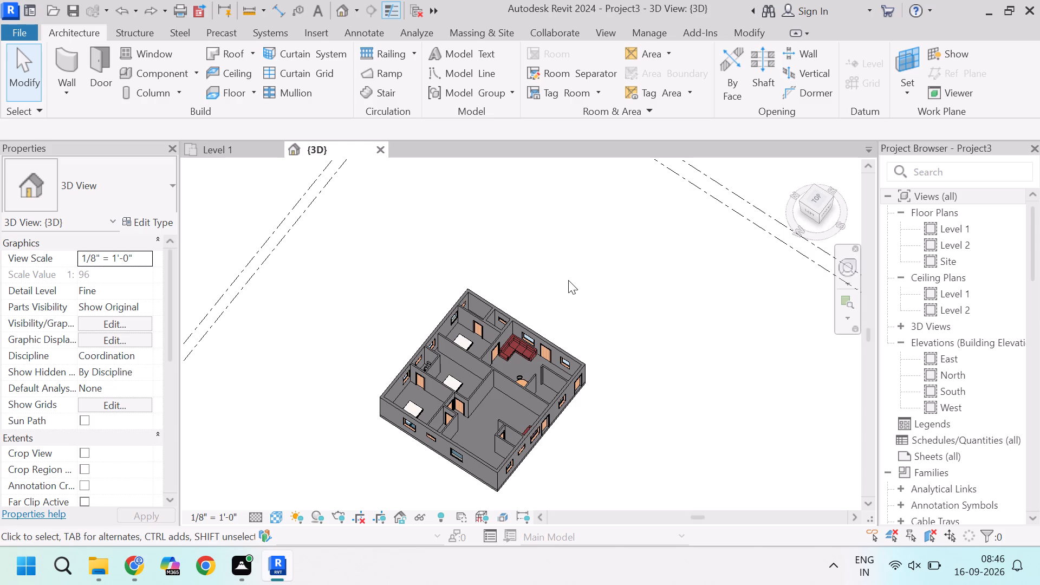
scroll(470, 283, "up", 2)
scroll(470, 283, "down", 3)
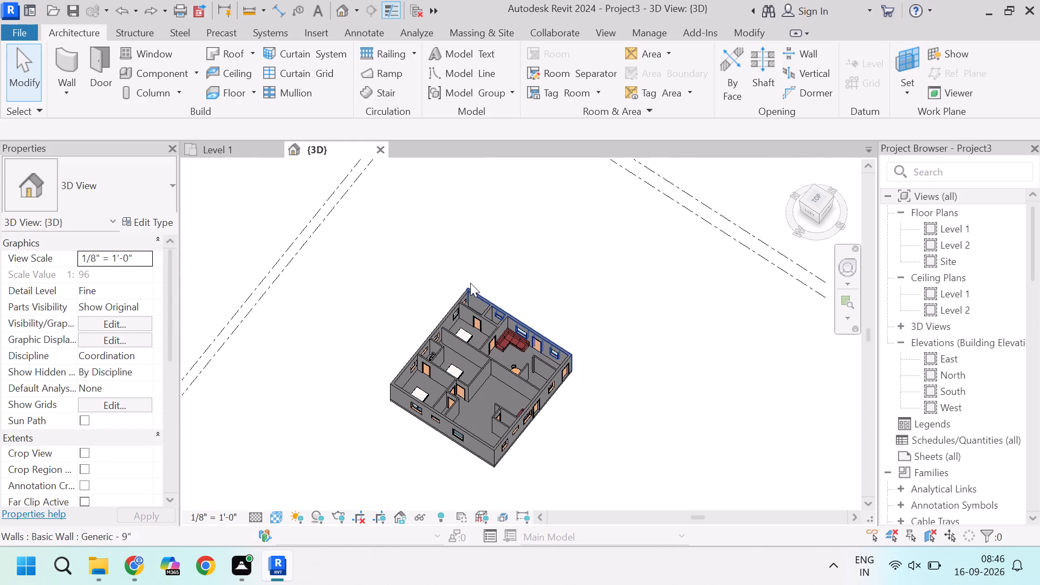
scroll(470, 283, "down", 1)
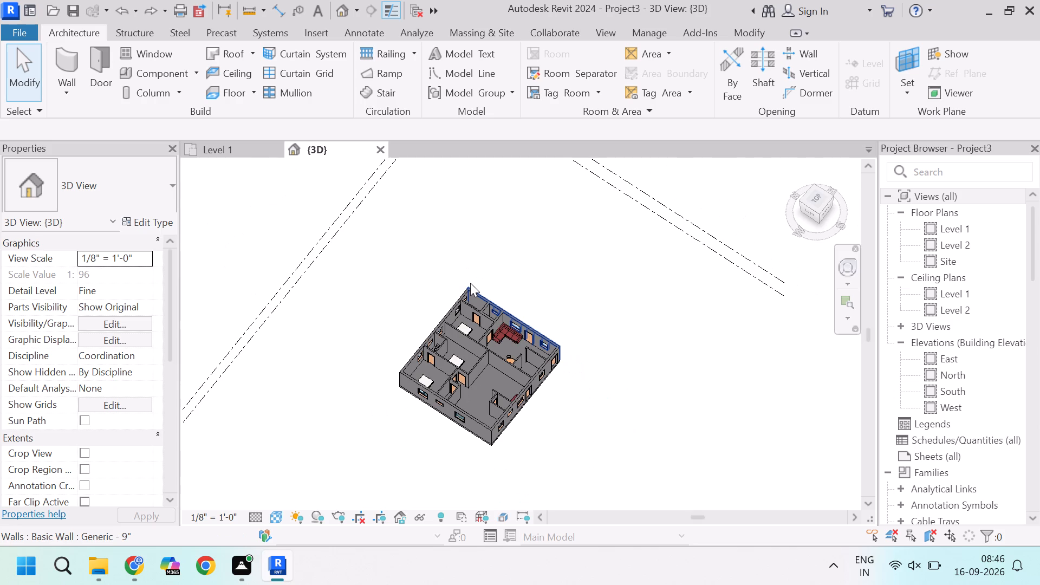
scroll(448, 422, "up", 1)
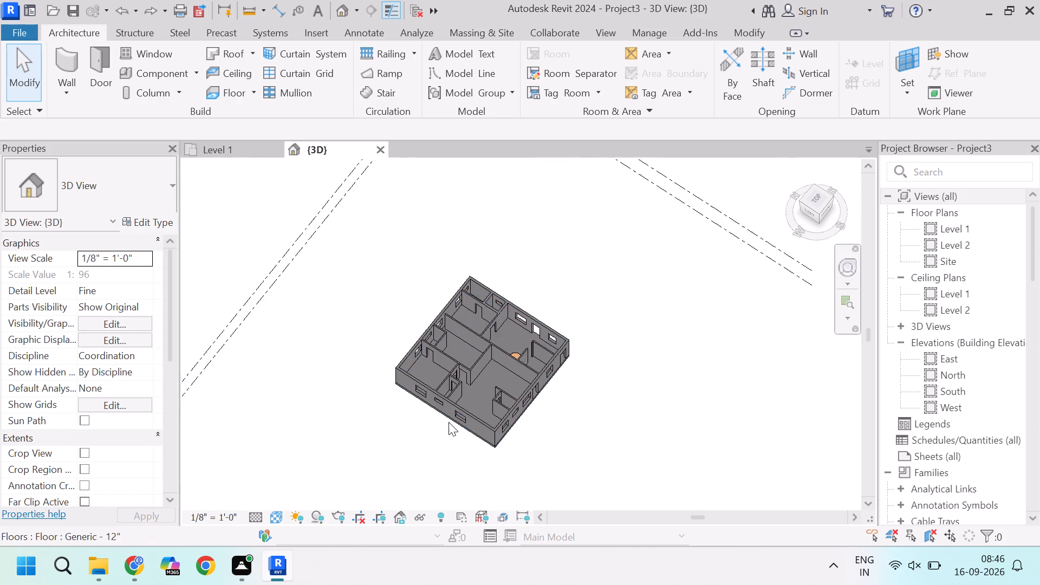
scroll(448, 422, "up", 4)
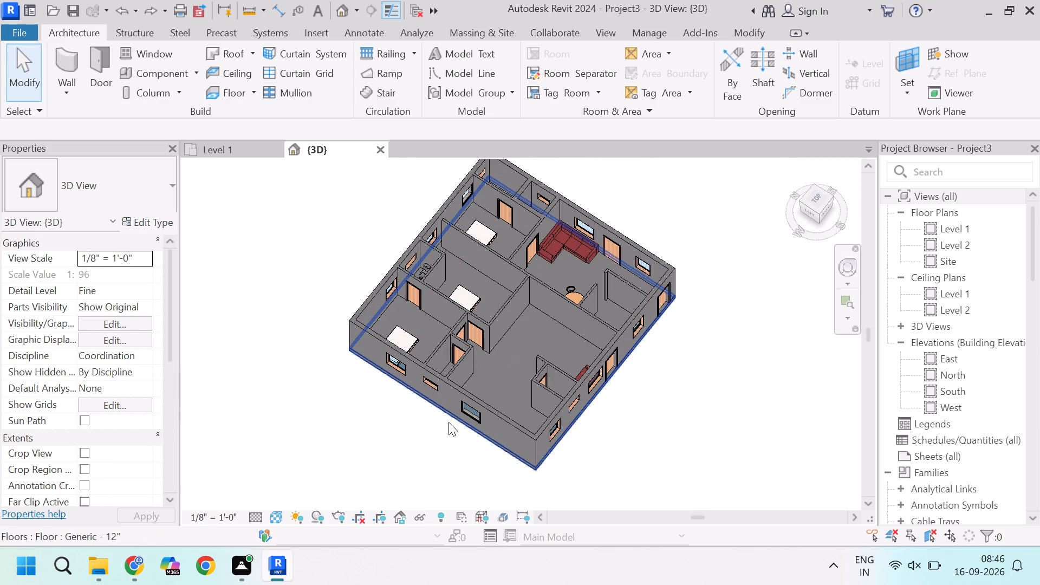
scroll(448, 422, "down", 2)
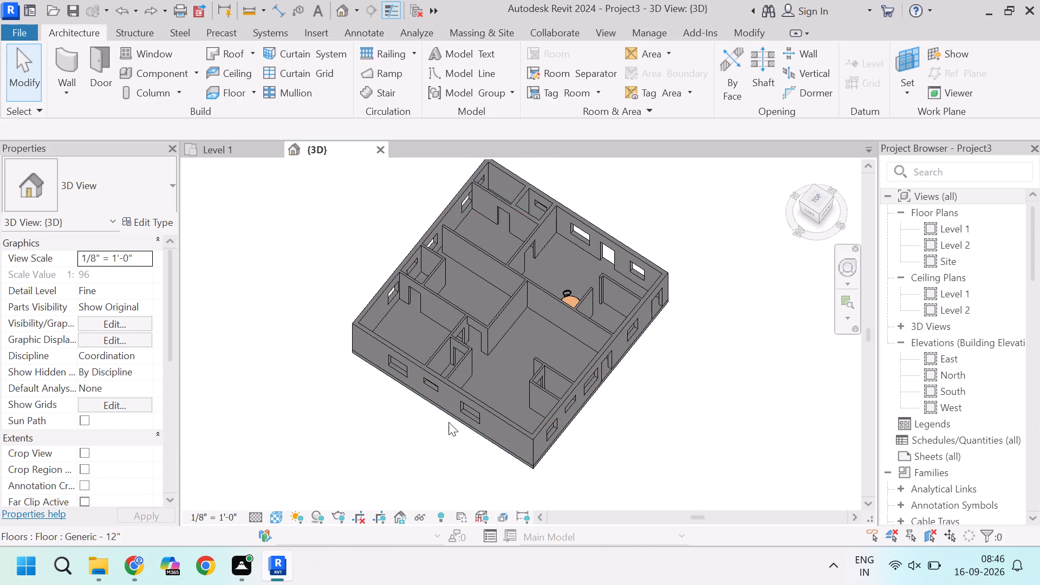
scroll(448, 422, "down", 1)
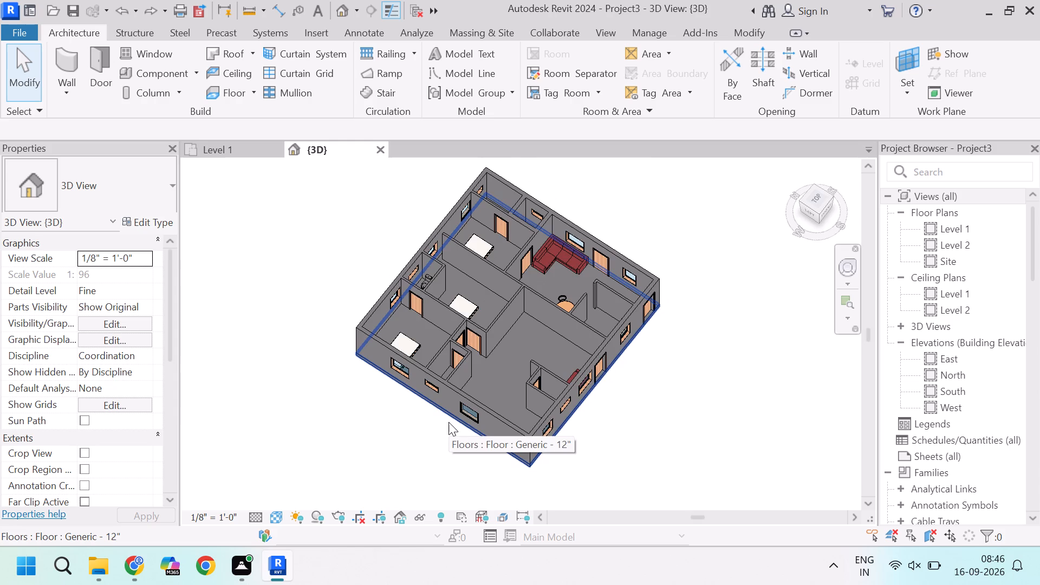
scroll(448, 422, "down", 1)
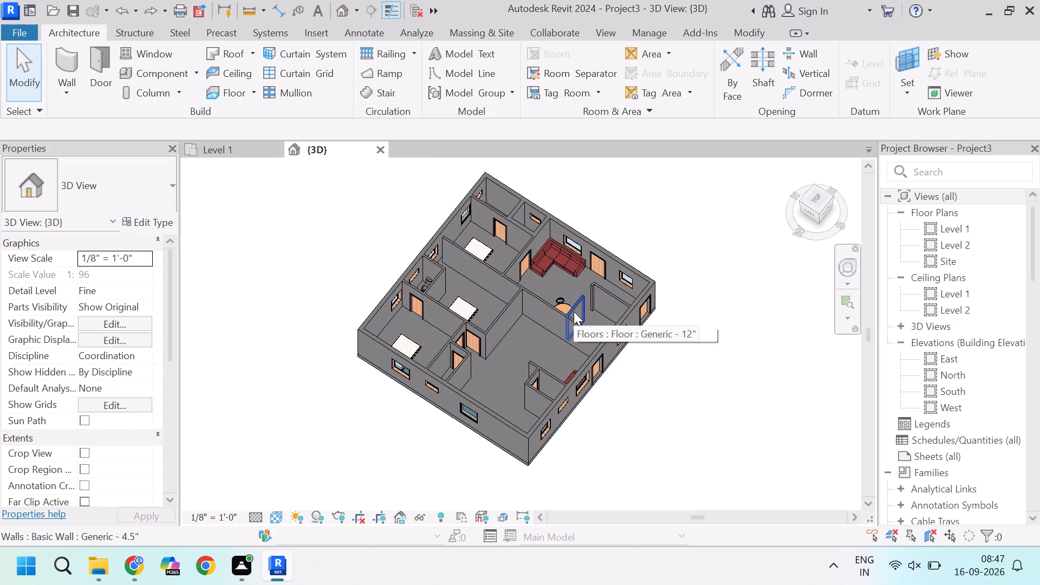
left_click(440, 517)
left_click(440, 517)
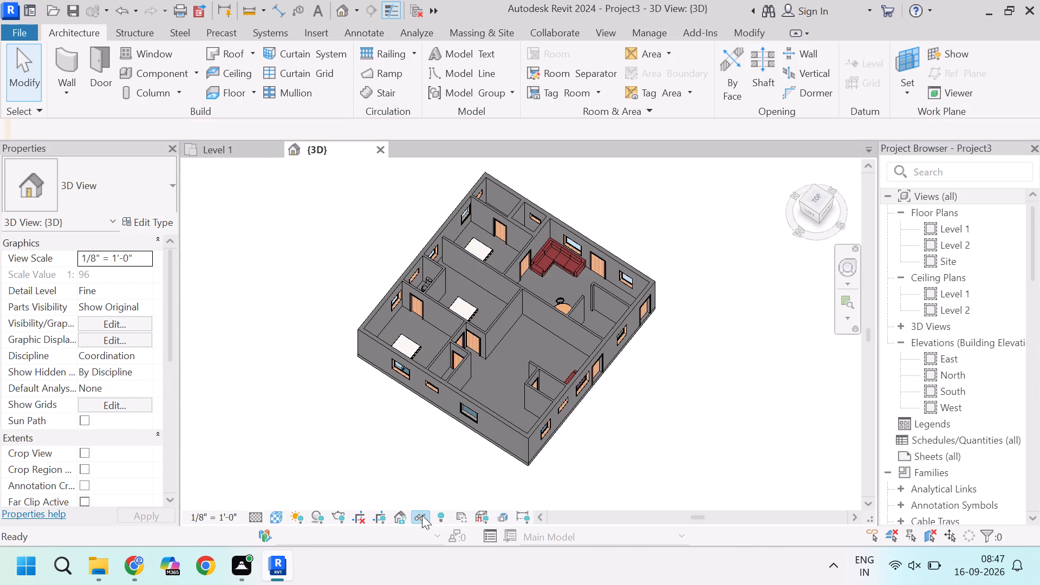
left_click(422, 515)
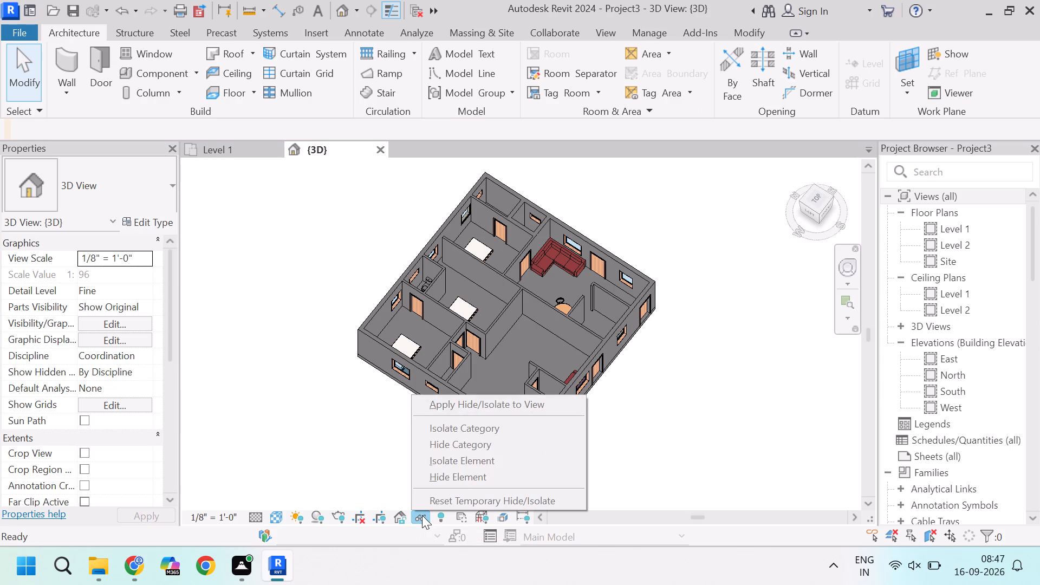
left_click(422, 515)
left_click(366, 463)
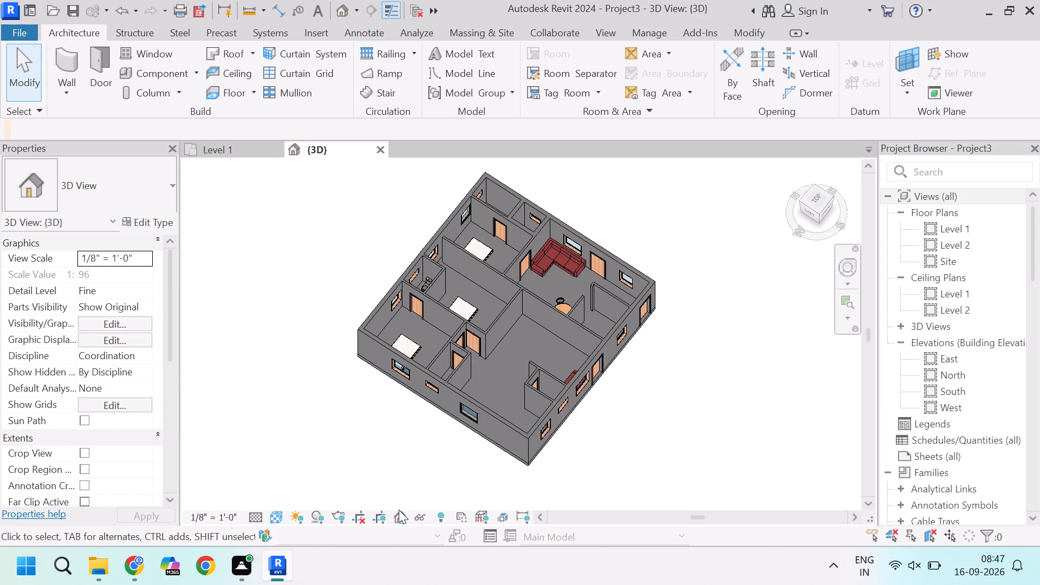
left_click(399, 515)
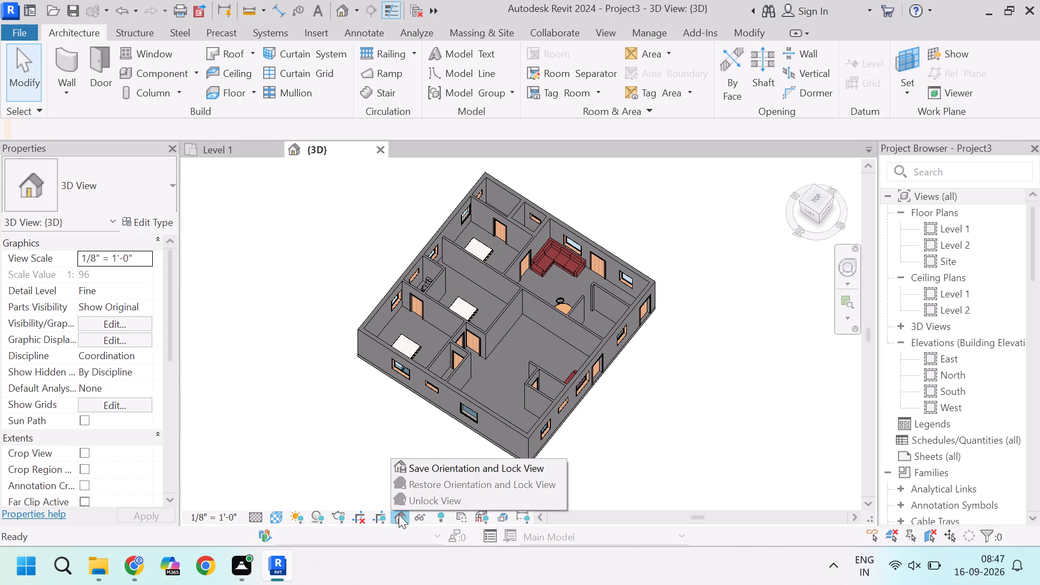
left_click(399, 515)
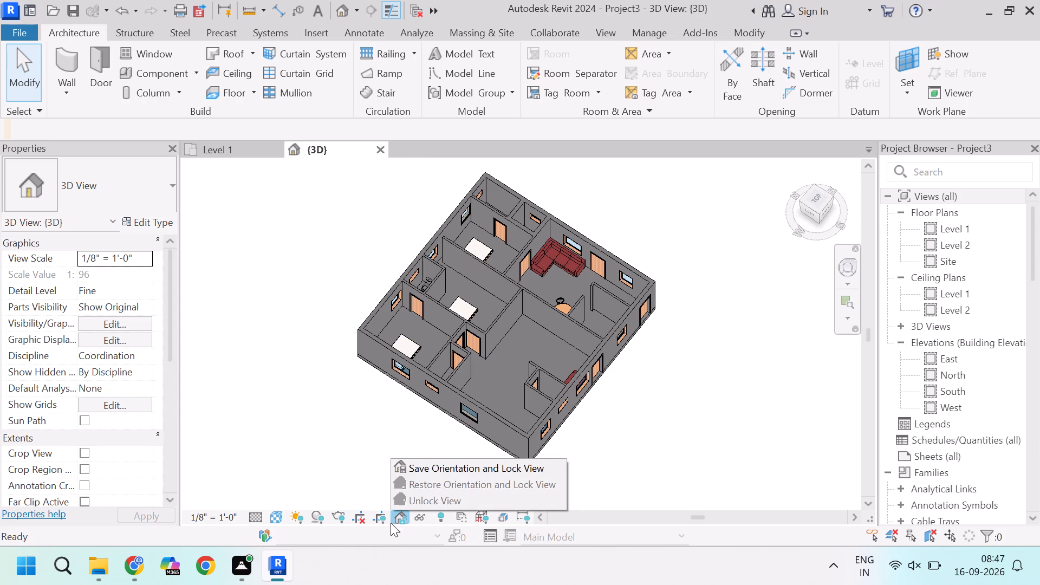
Enable cropping for the 3D view and leave its crop region hidden.
left_click(381, 518)
left_click(381, 518)
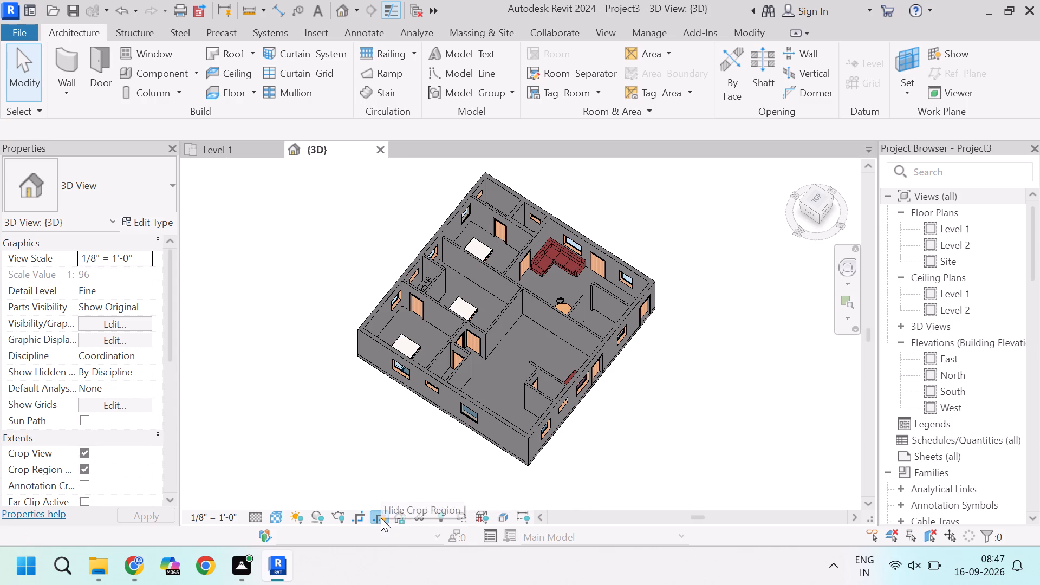
left_click(381, 518)
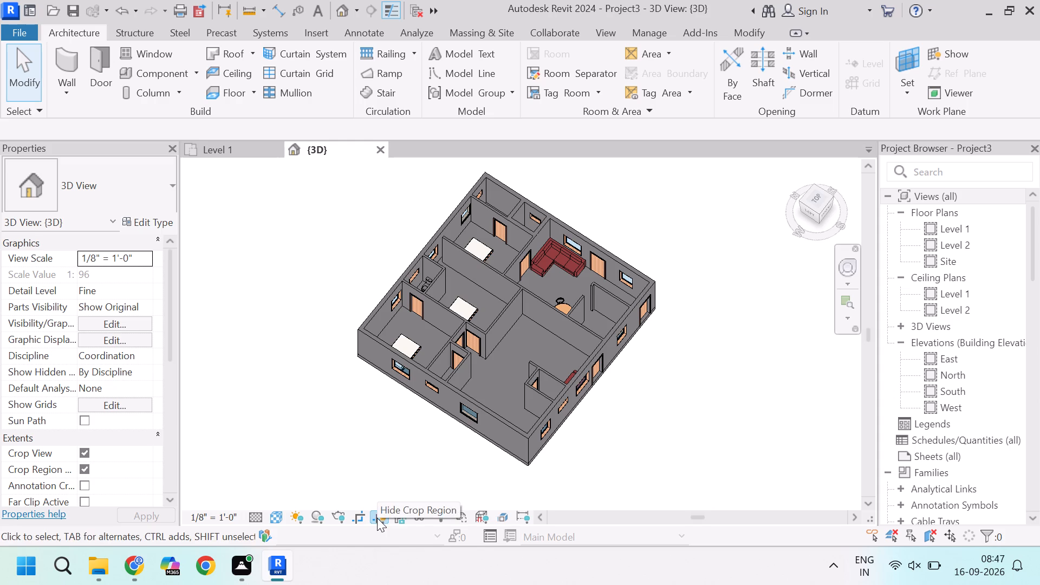
left_click(377, 518)
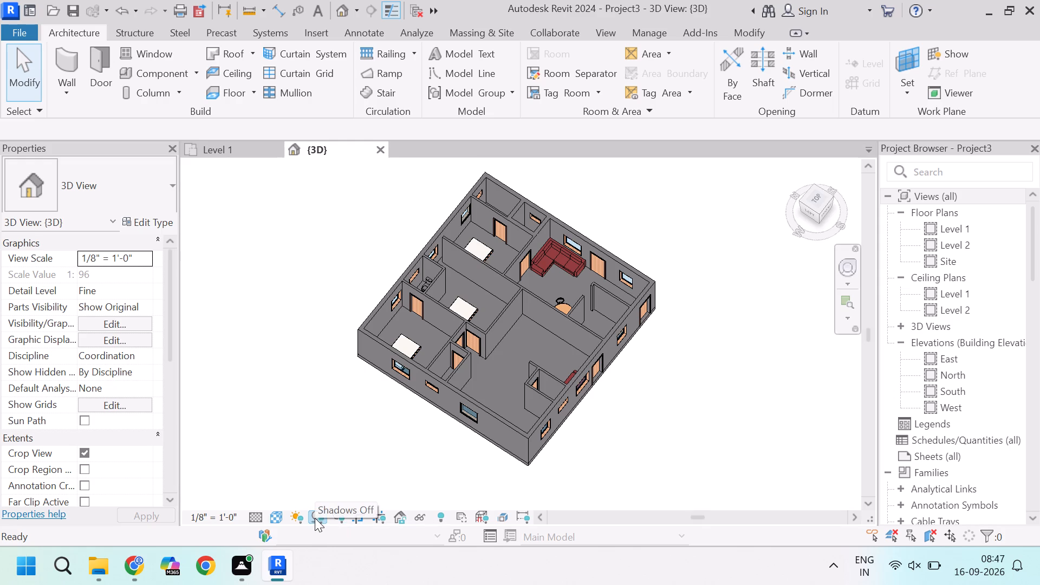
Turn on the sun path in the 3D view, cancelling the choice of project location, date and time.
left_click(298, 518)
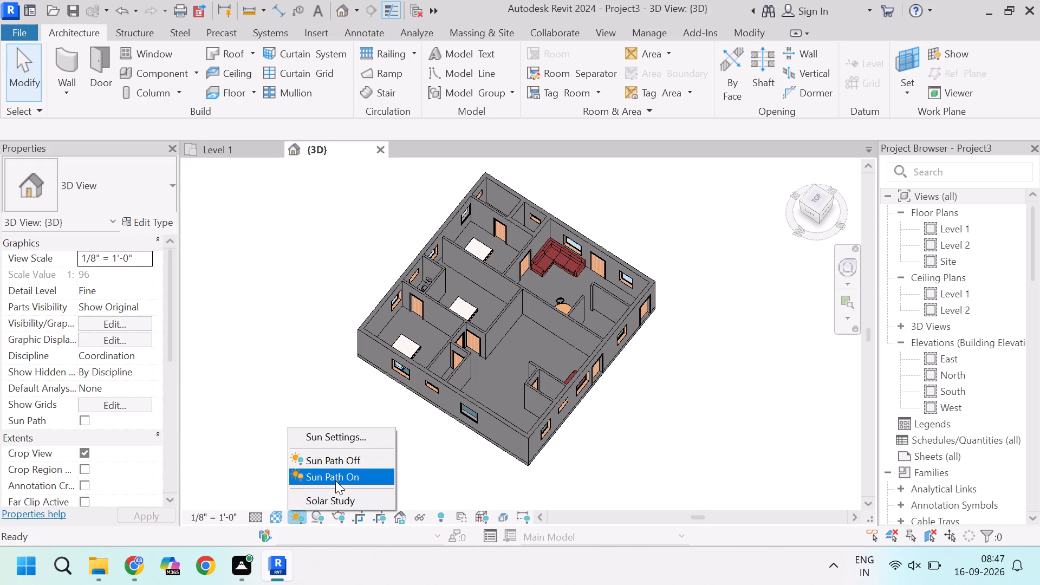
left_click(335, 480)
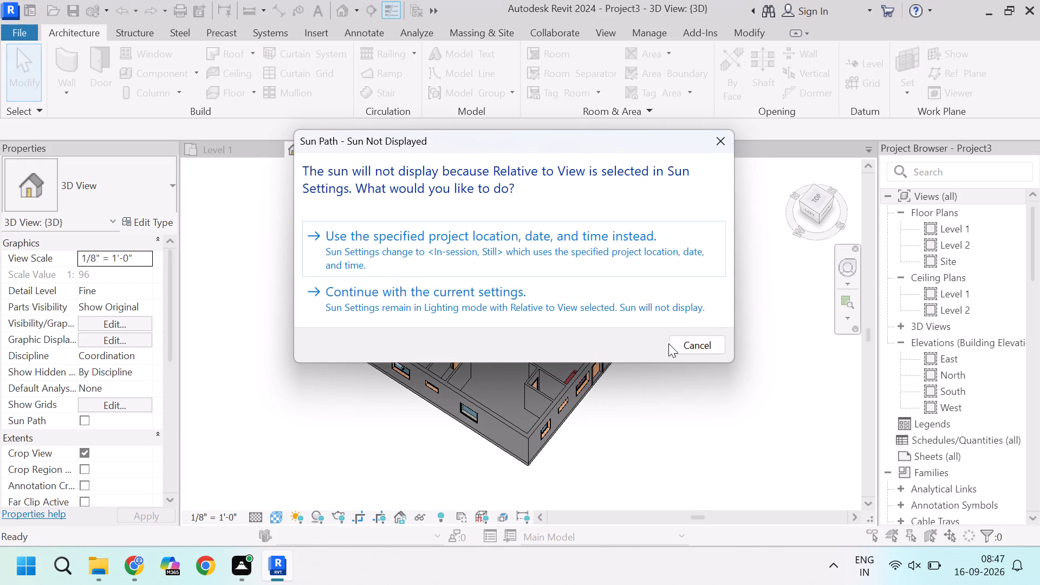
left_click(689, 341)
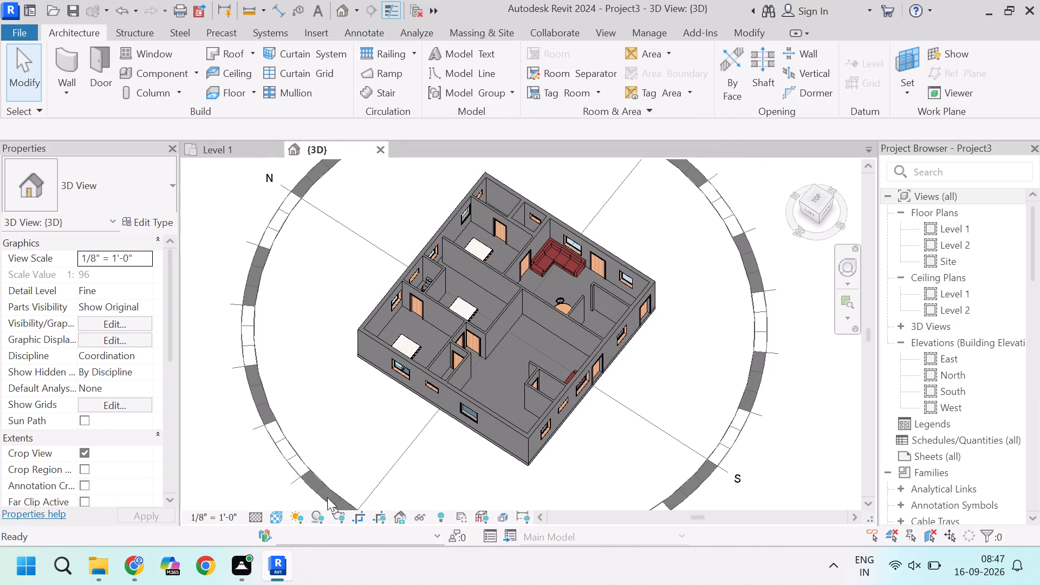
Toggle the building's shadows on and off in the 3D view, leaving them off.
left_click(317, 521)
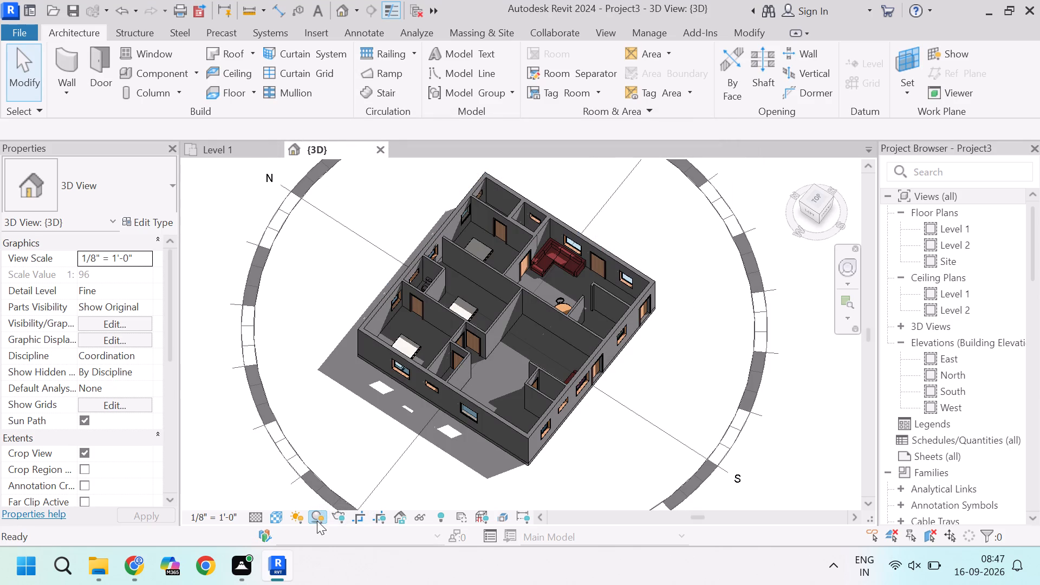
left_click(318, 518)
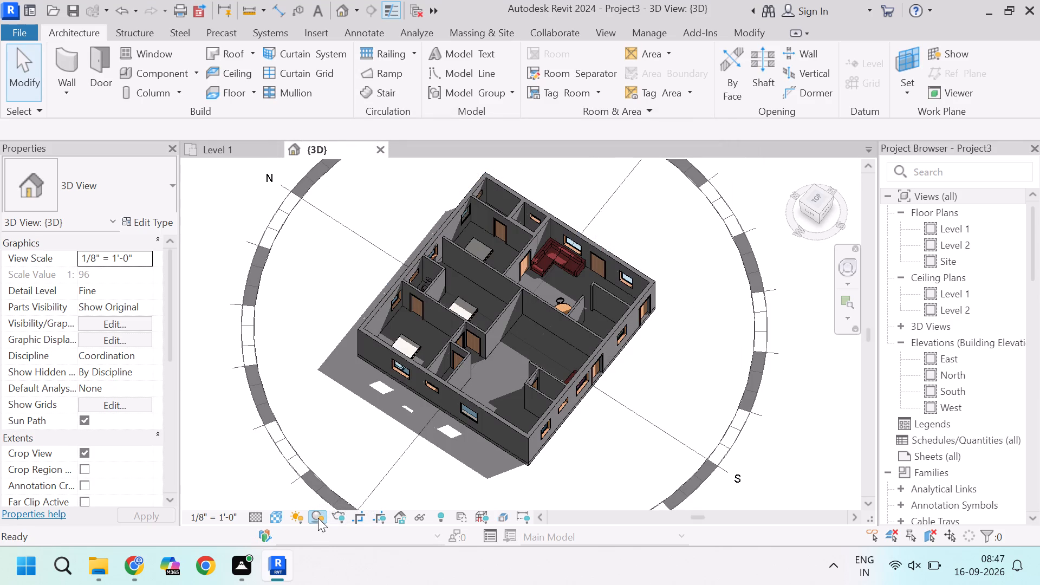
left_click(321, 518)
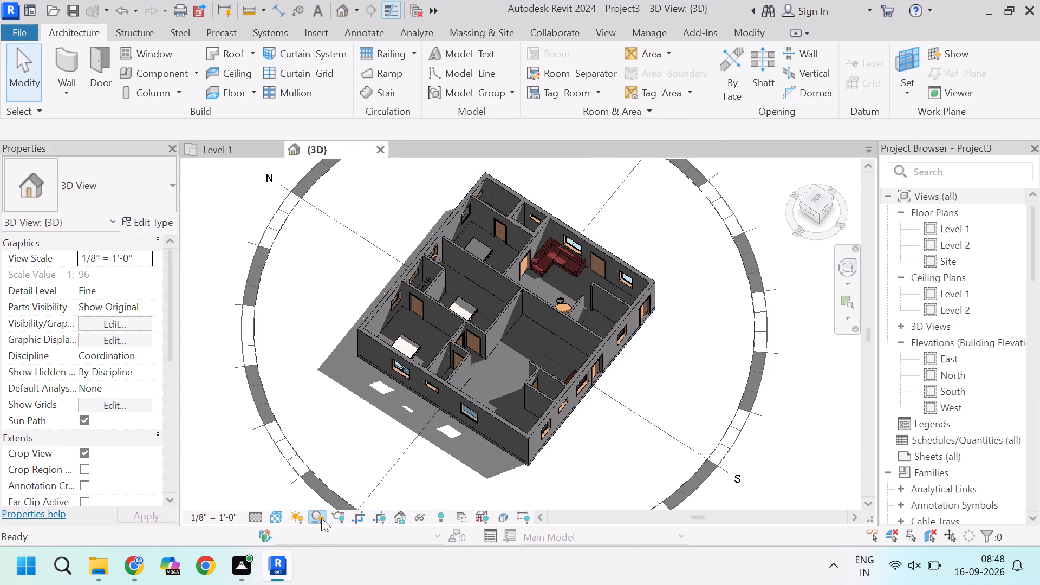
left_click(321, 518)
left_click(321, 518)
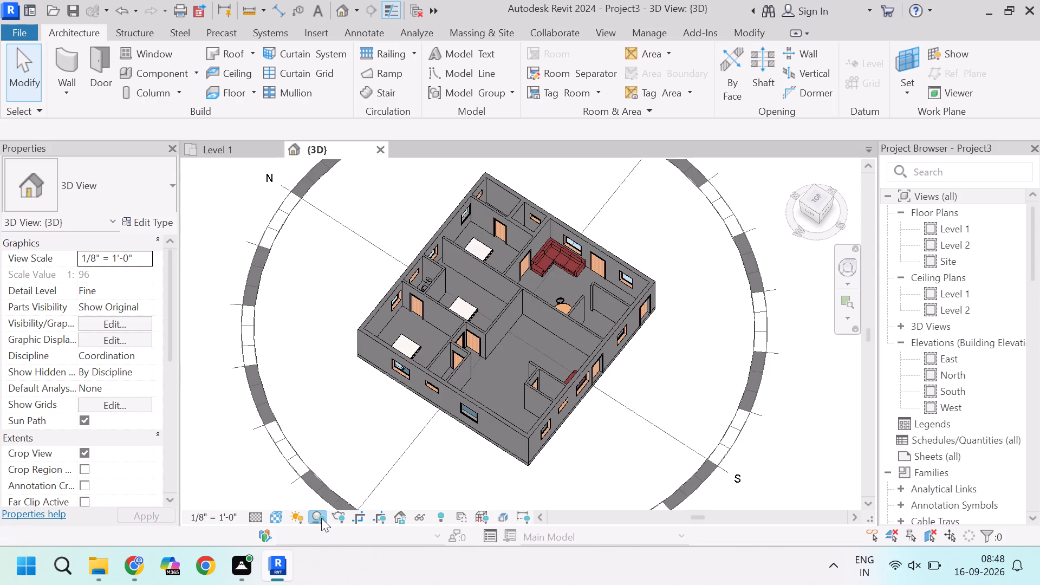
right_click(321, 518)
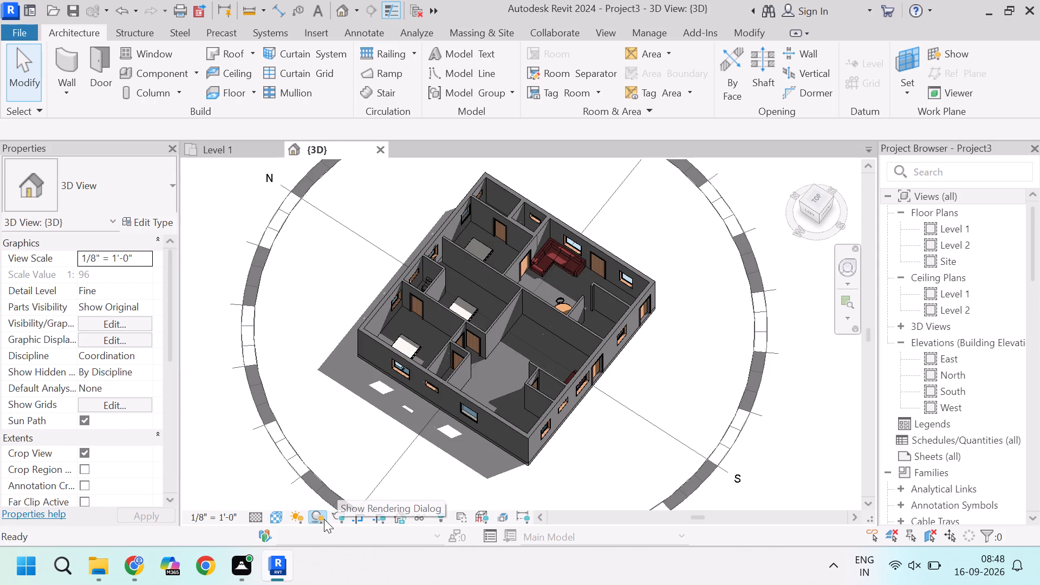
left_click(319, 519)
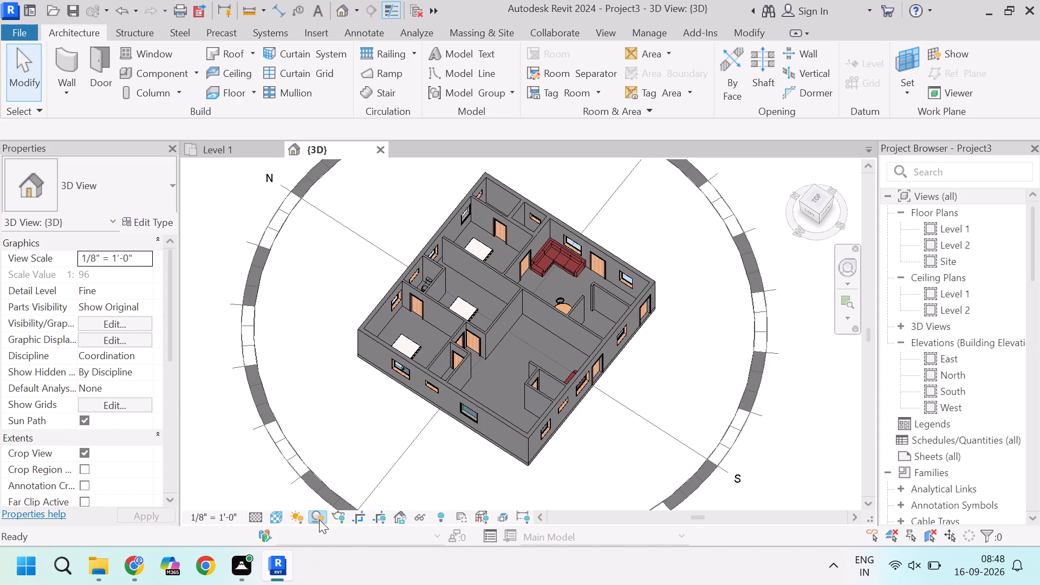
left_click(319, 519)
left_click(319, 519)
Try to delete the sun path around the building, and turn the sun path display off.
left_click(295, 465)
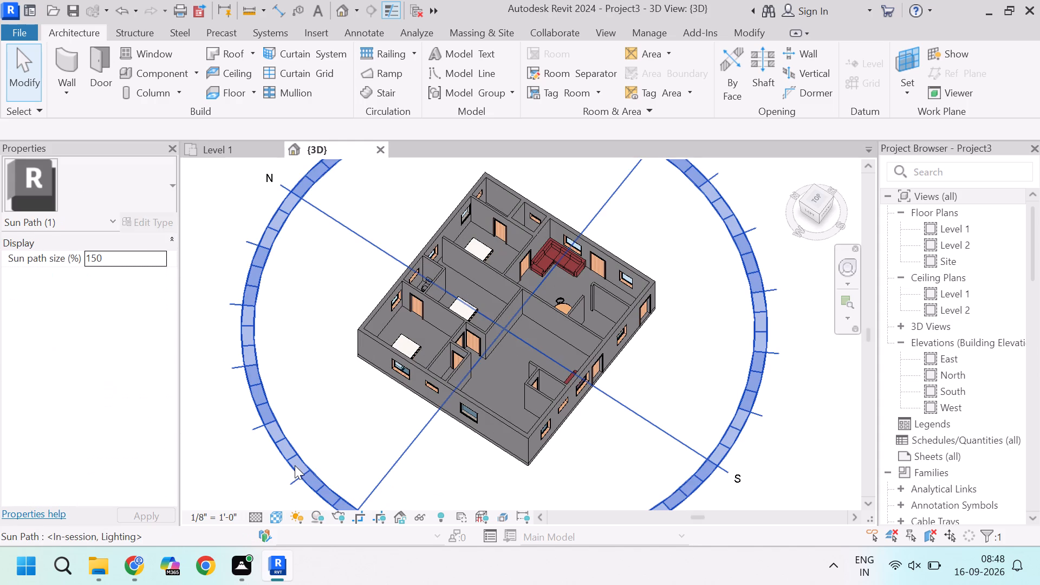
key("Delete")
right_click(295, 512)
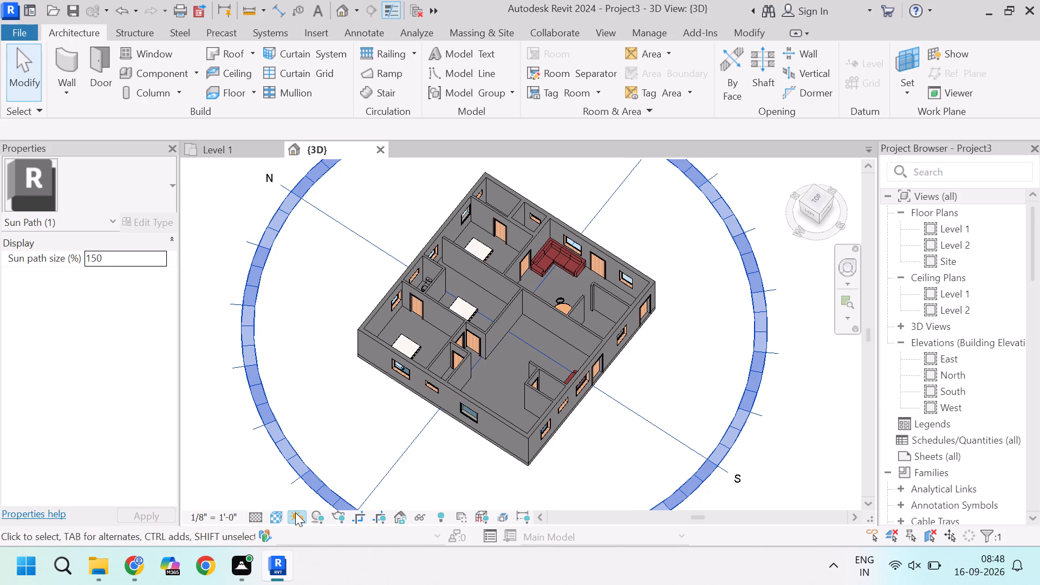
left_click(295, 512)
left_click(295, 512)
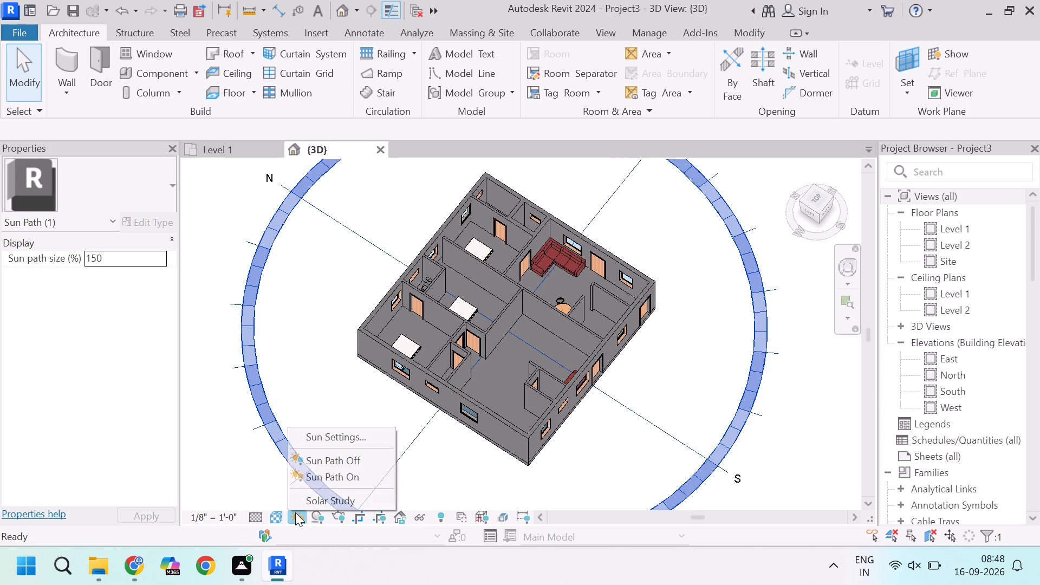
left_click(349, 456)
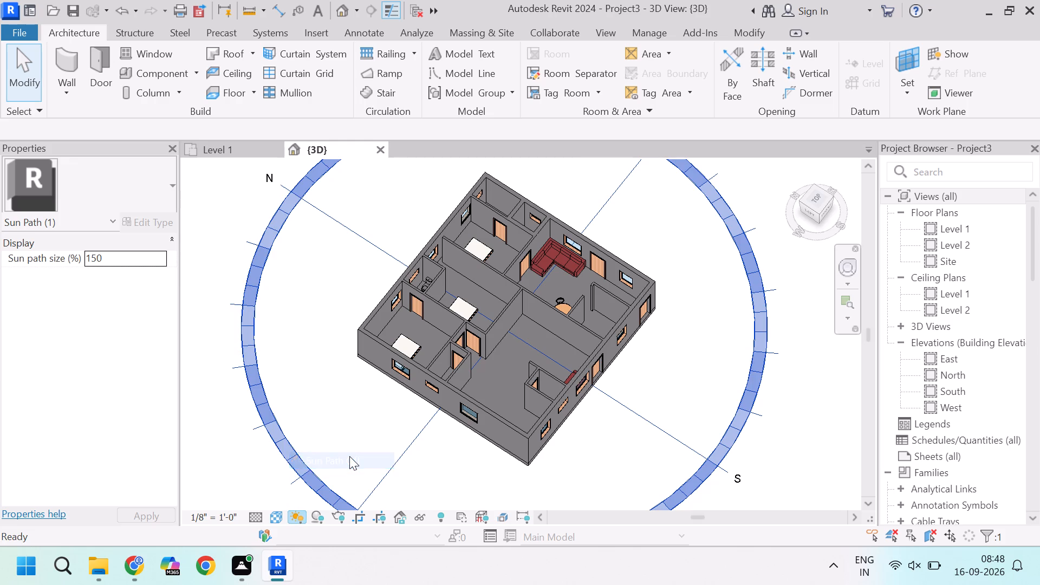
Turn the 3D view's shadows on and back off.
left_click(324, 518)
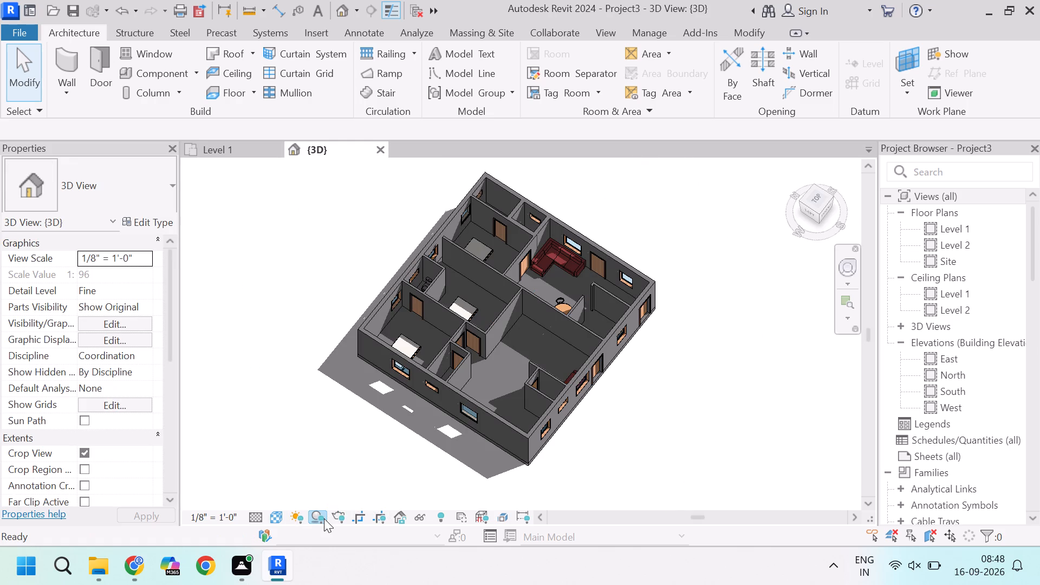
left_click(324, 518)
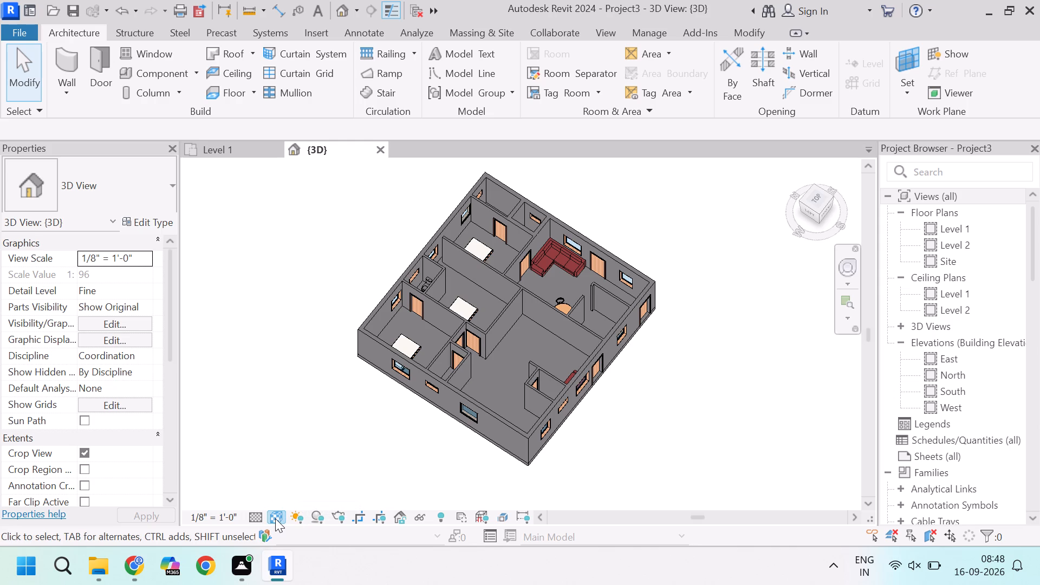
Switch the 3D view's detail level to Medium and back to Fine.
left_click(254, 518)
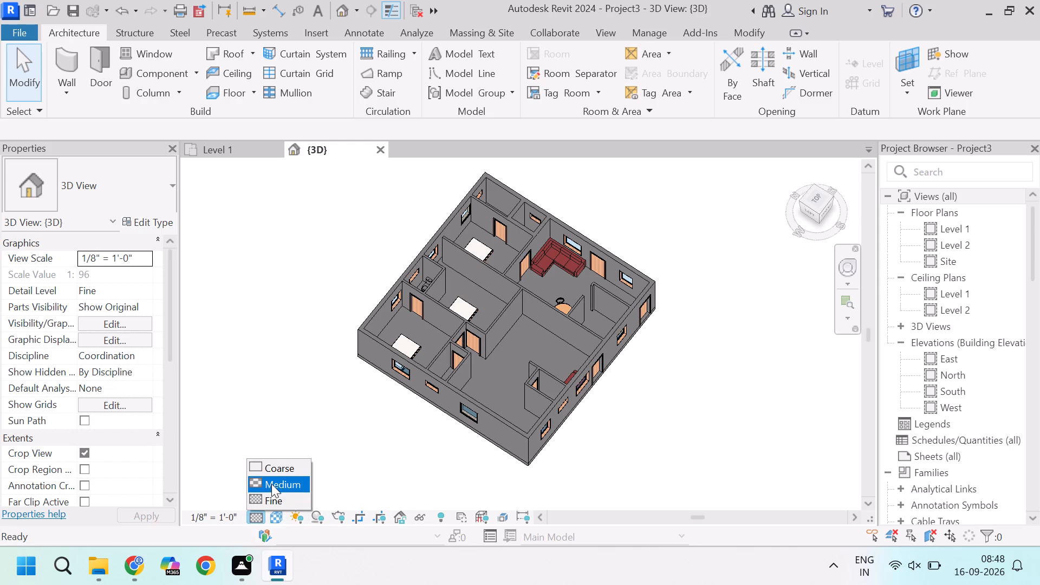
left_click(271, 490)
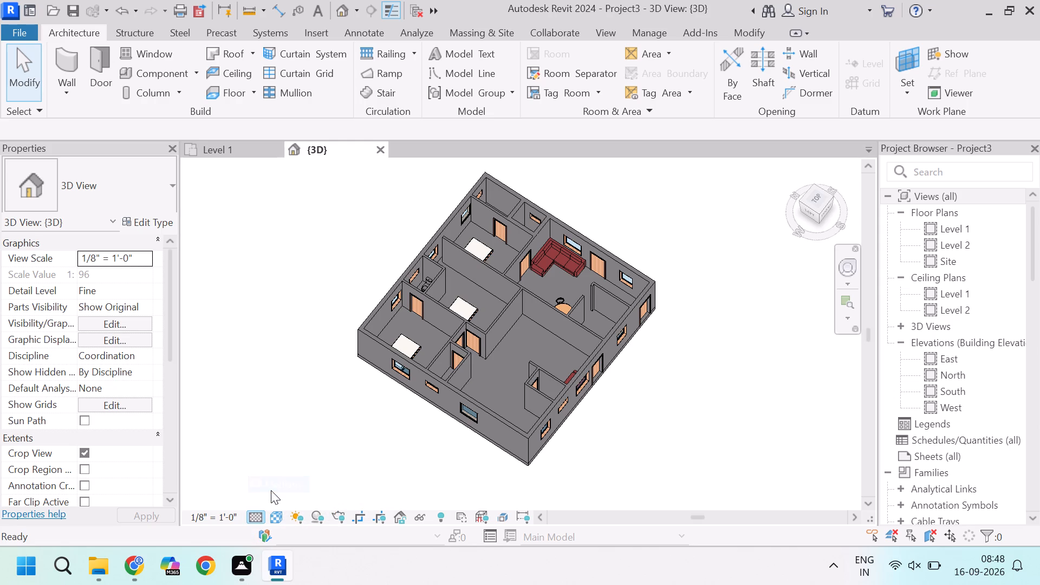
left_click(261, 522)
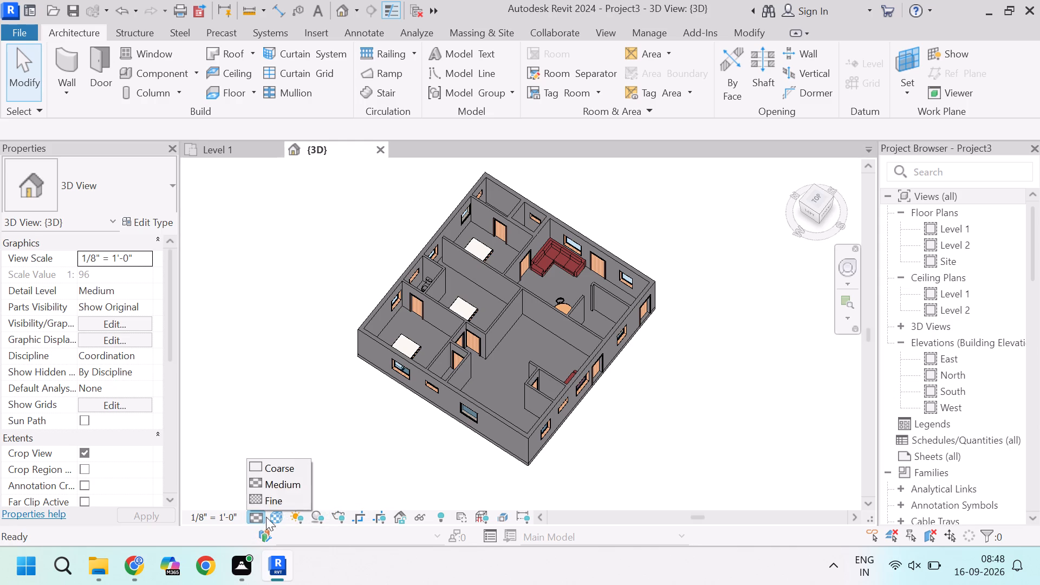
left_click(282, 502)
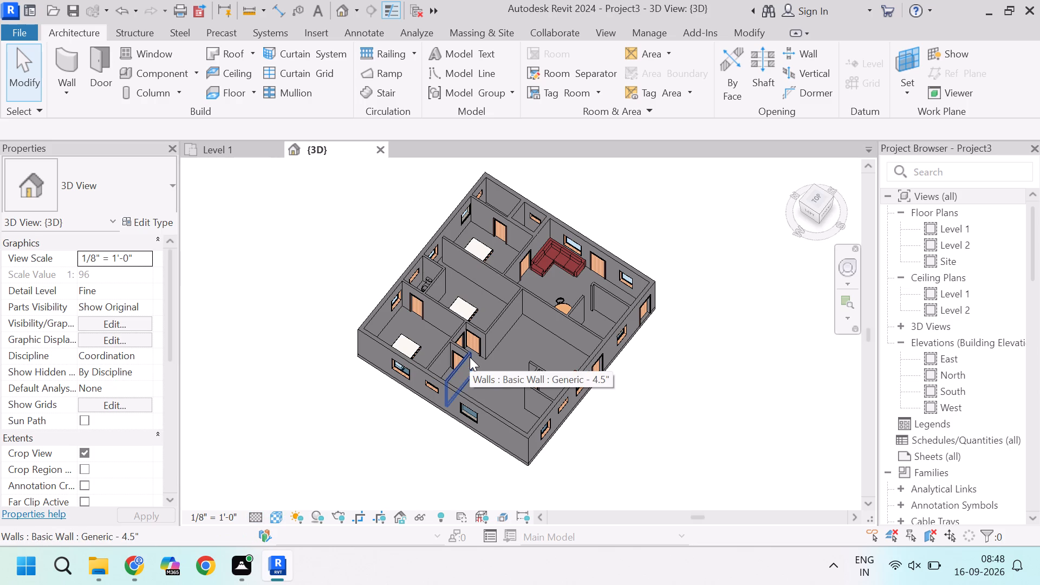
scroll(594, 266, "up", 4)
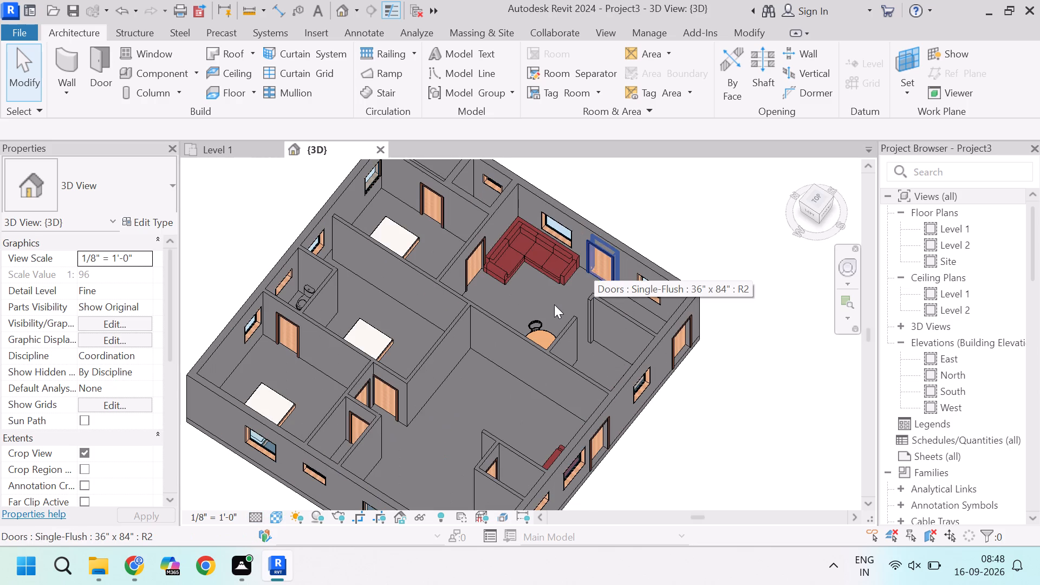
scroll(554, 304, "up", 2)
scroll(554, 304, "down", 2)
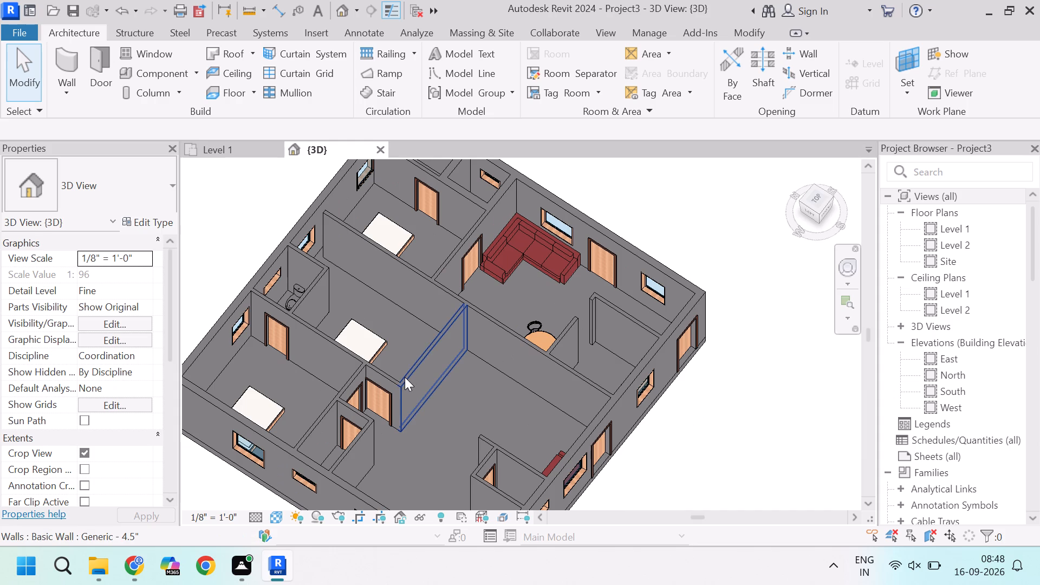
Review the type properties of the WC seat in the small bathroom, and close them without making changes.
scroll(405, 377, "down", 5)
scroll(405, 377, "up", 1)
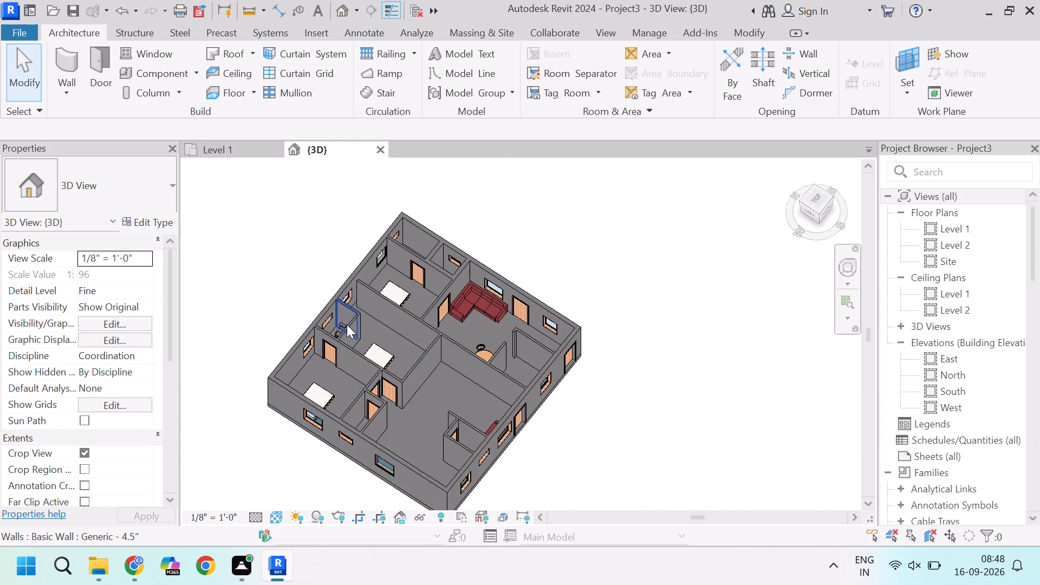
scroll(347, 324, "up", 2)
left_click(336, 331)
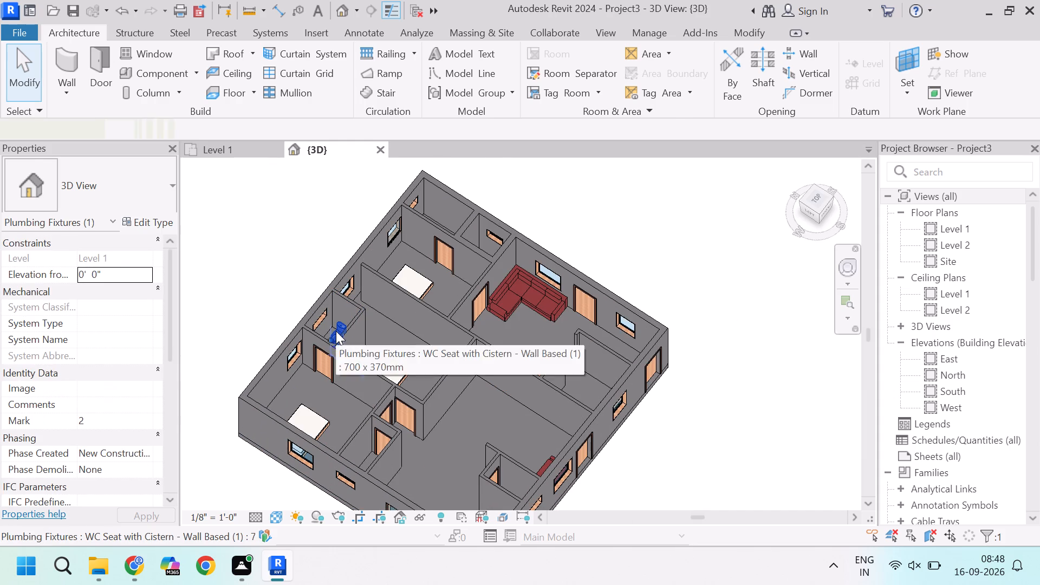
left_click(154, 224)
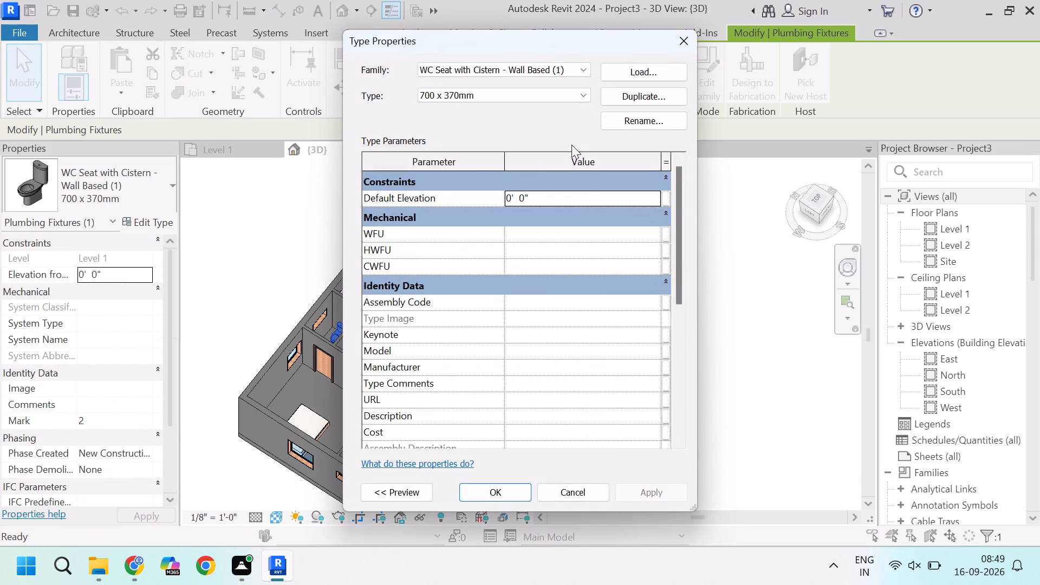
left_click(672, 53)
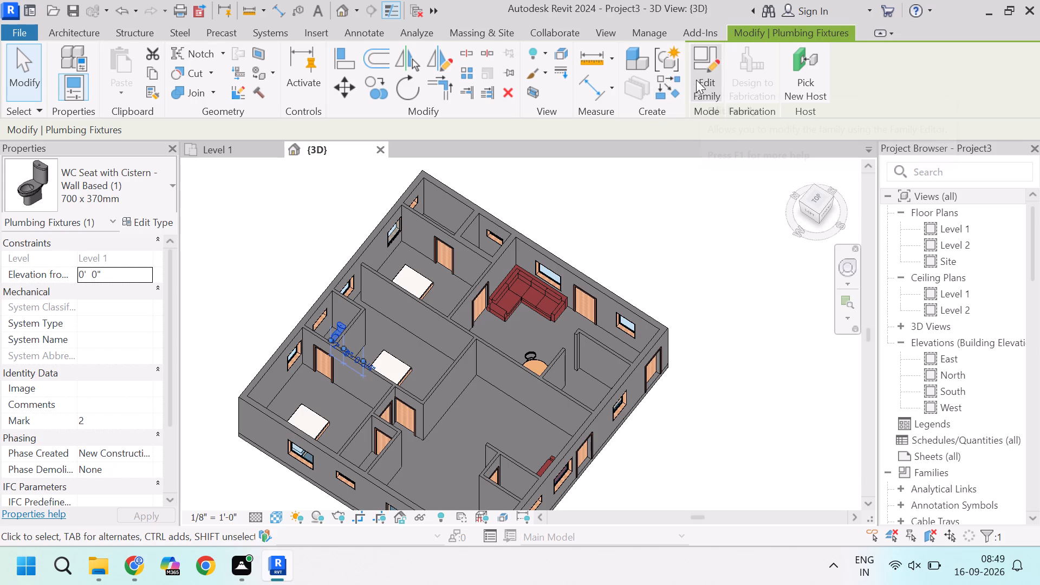
left_click(700, 250)
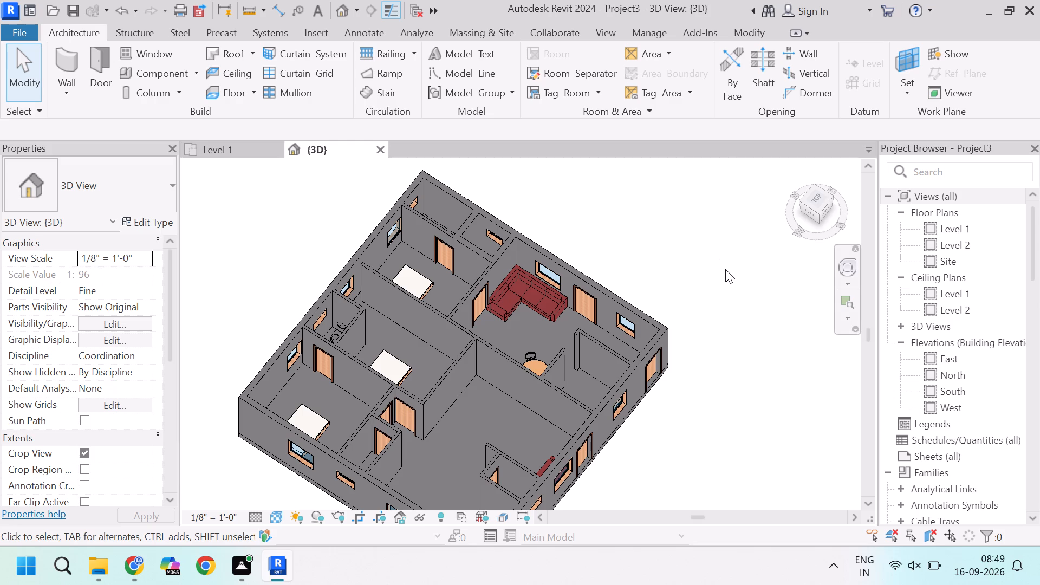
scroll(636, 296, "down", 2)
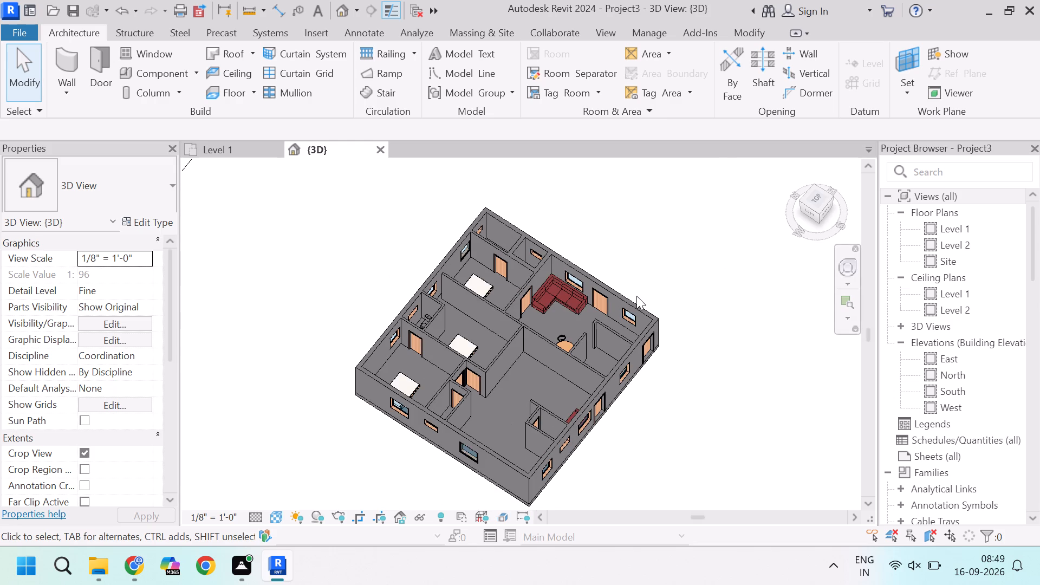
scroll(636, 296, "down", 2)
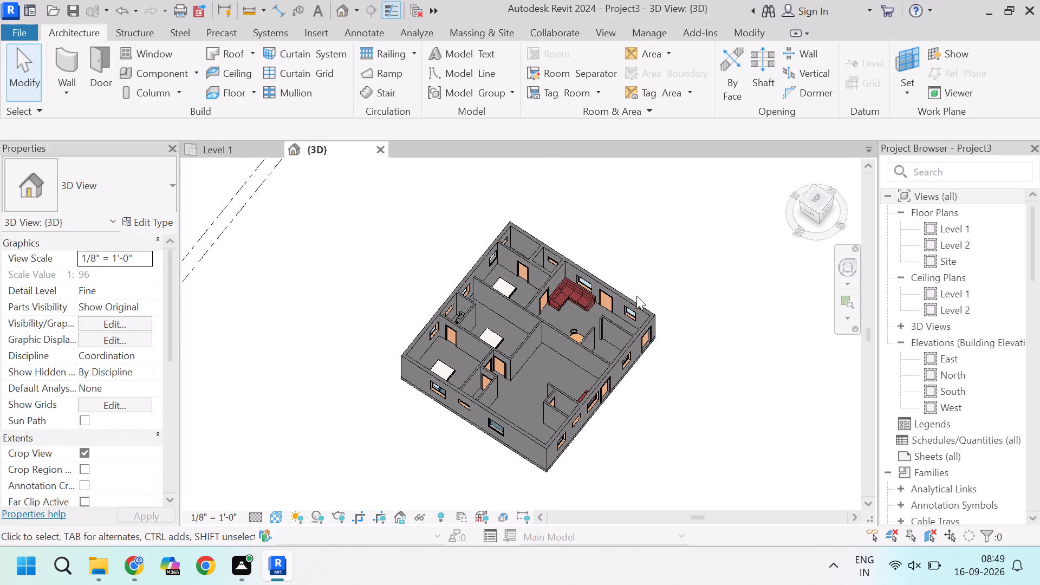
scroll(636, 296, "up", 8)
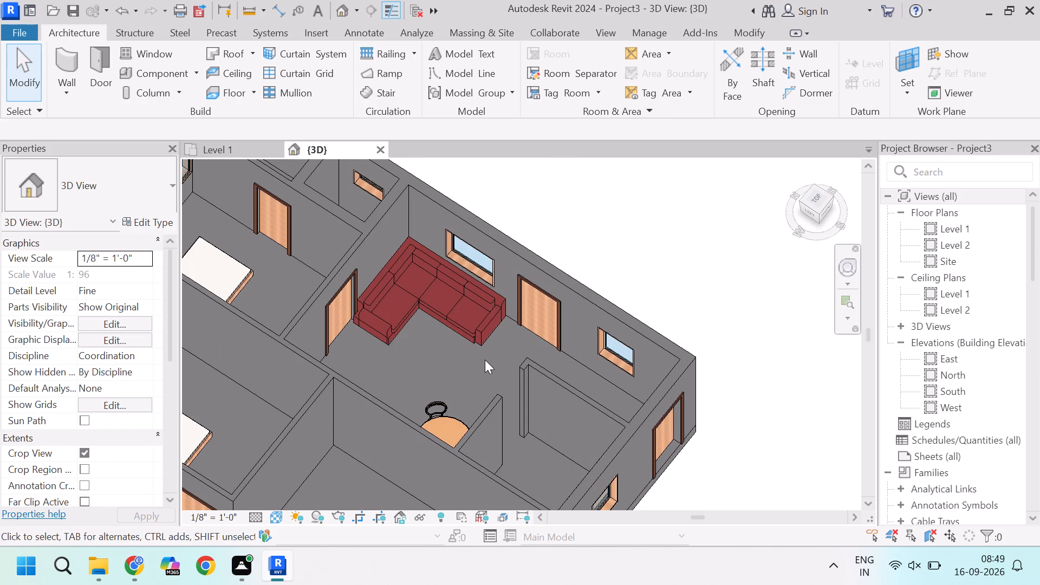